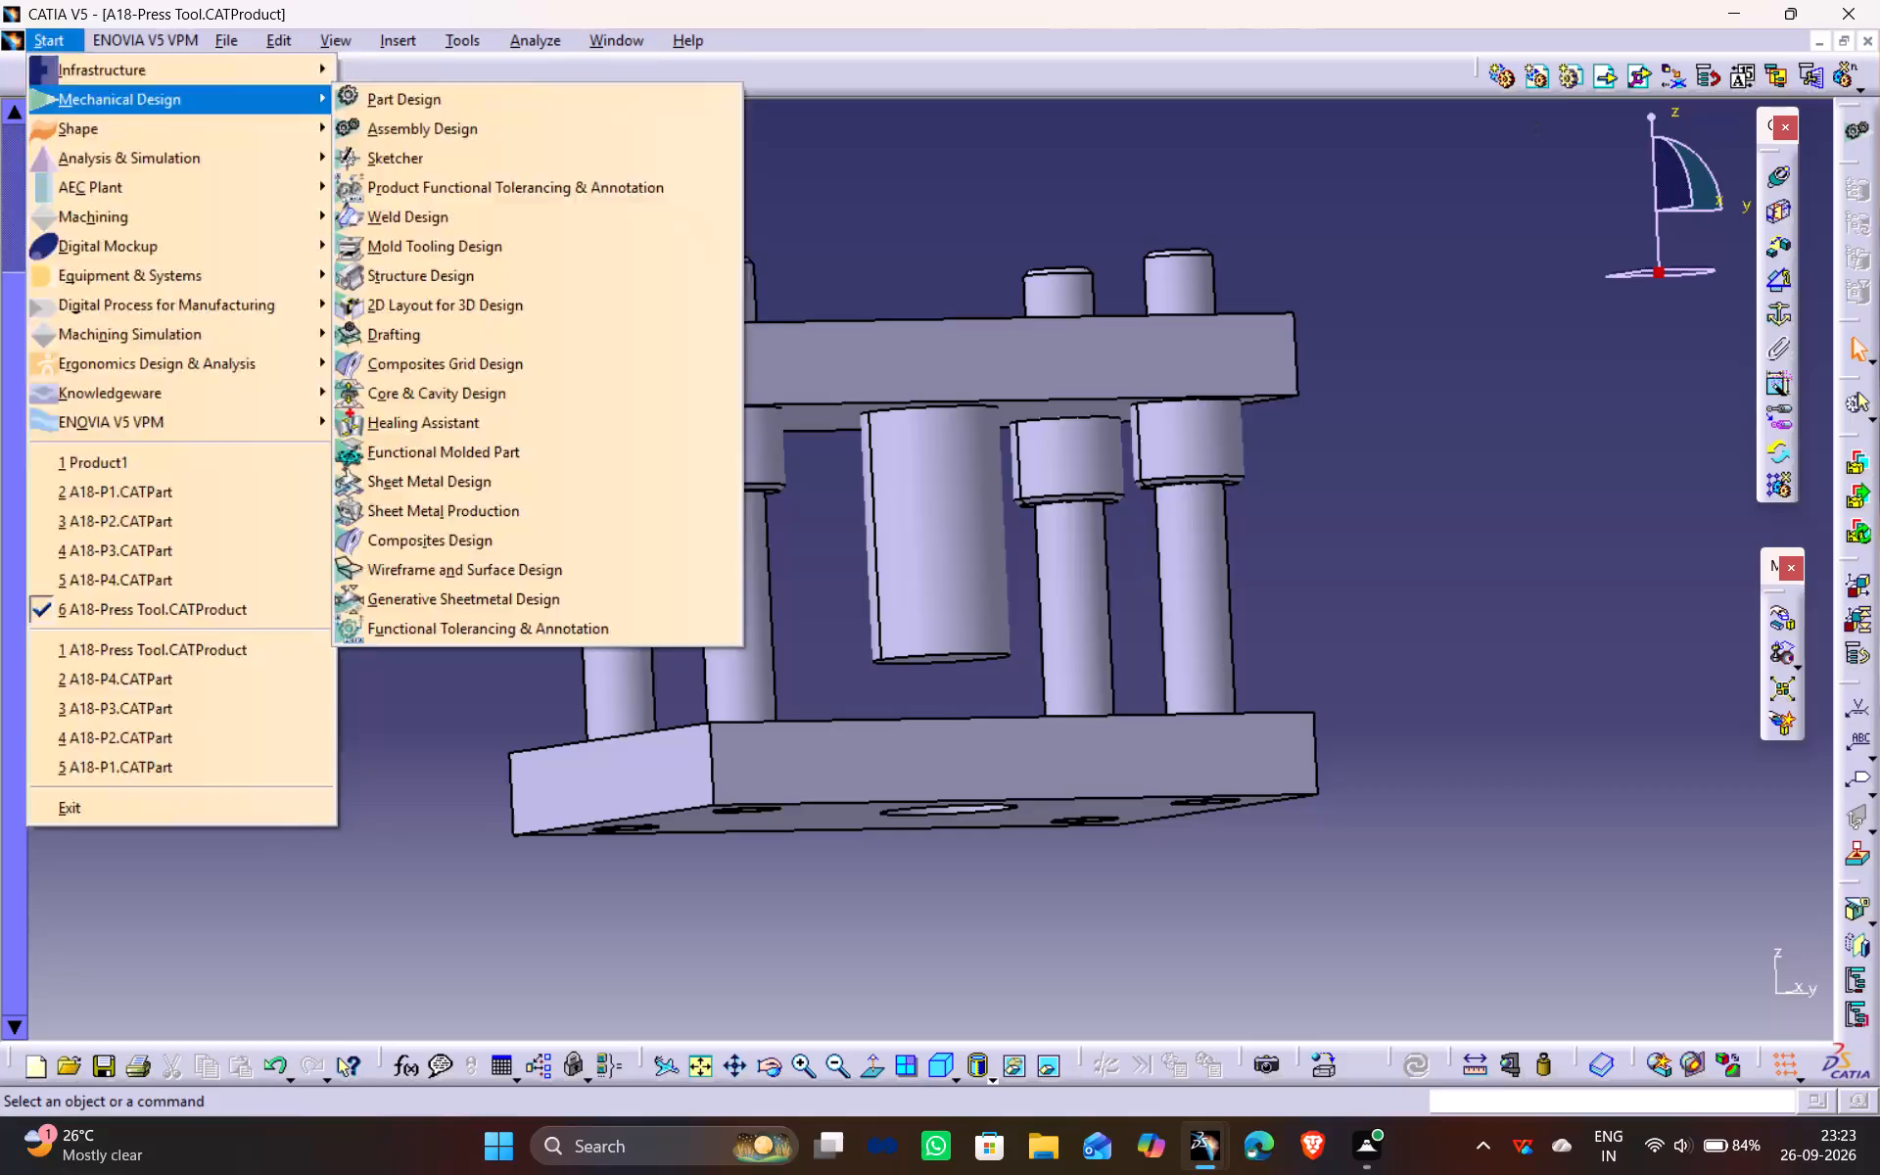
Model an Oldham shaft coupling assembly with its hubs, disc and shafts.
Close the A18-Press Tool assembly and the A18-P1, A18-P2, A18-P3 and A18-P4 part documents, keeping Product1 open.
click(1861, 38)
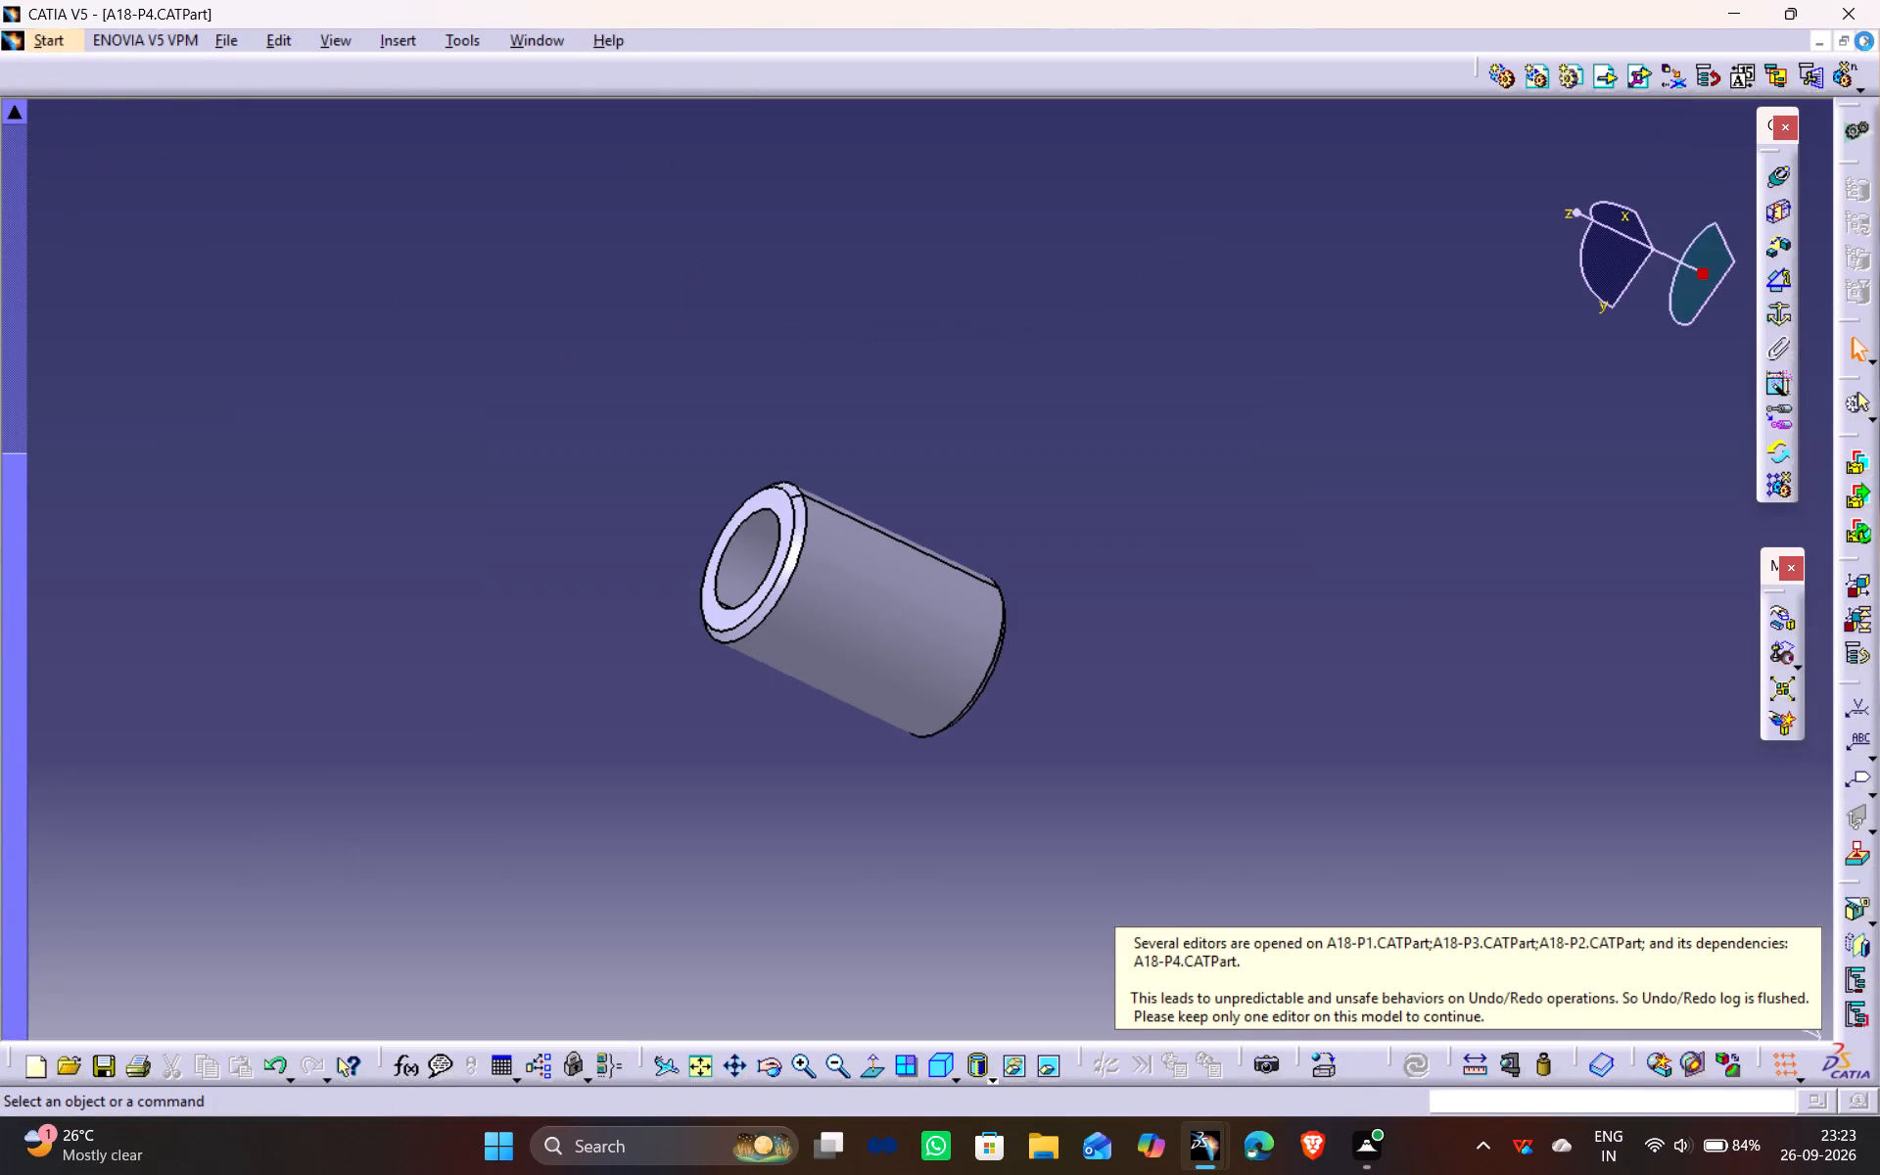
click(1864, 41)
click(1864, 41)
click(1864, 41)
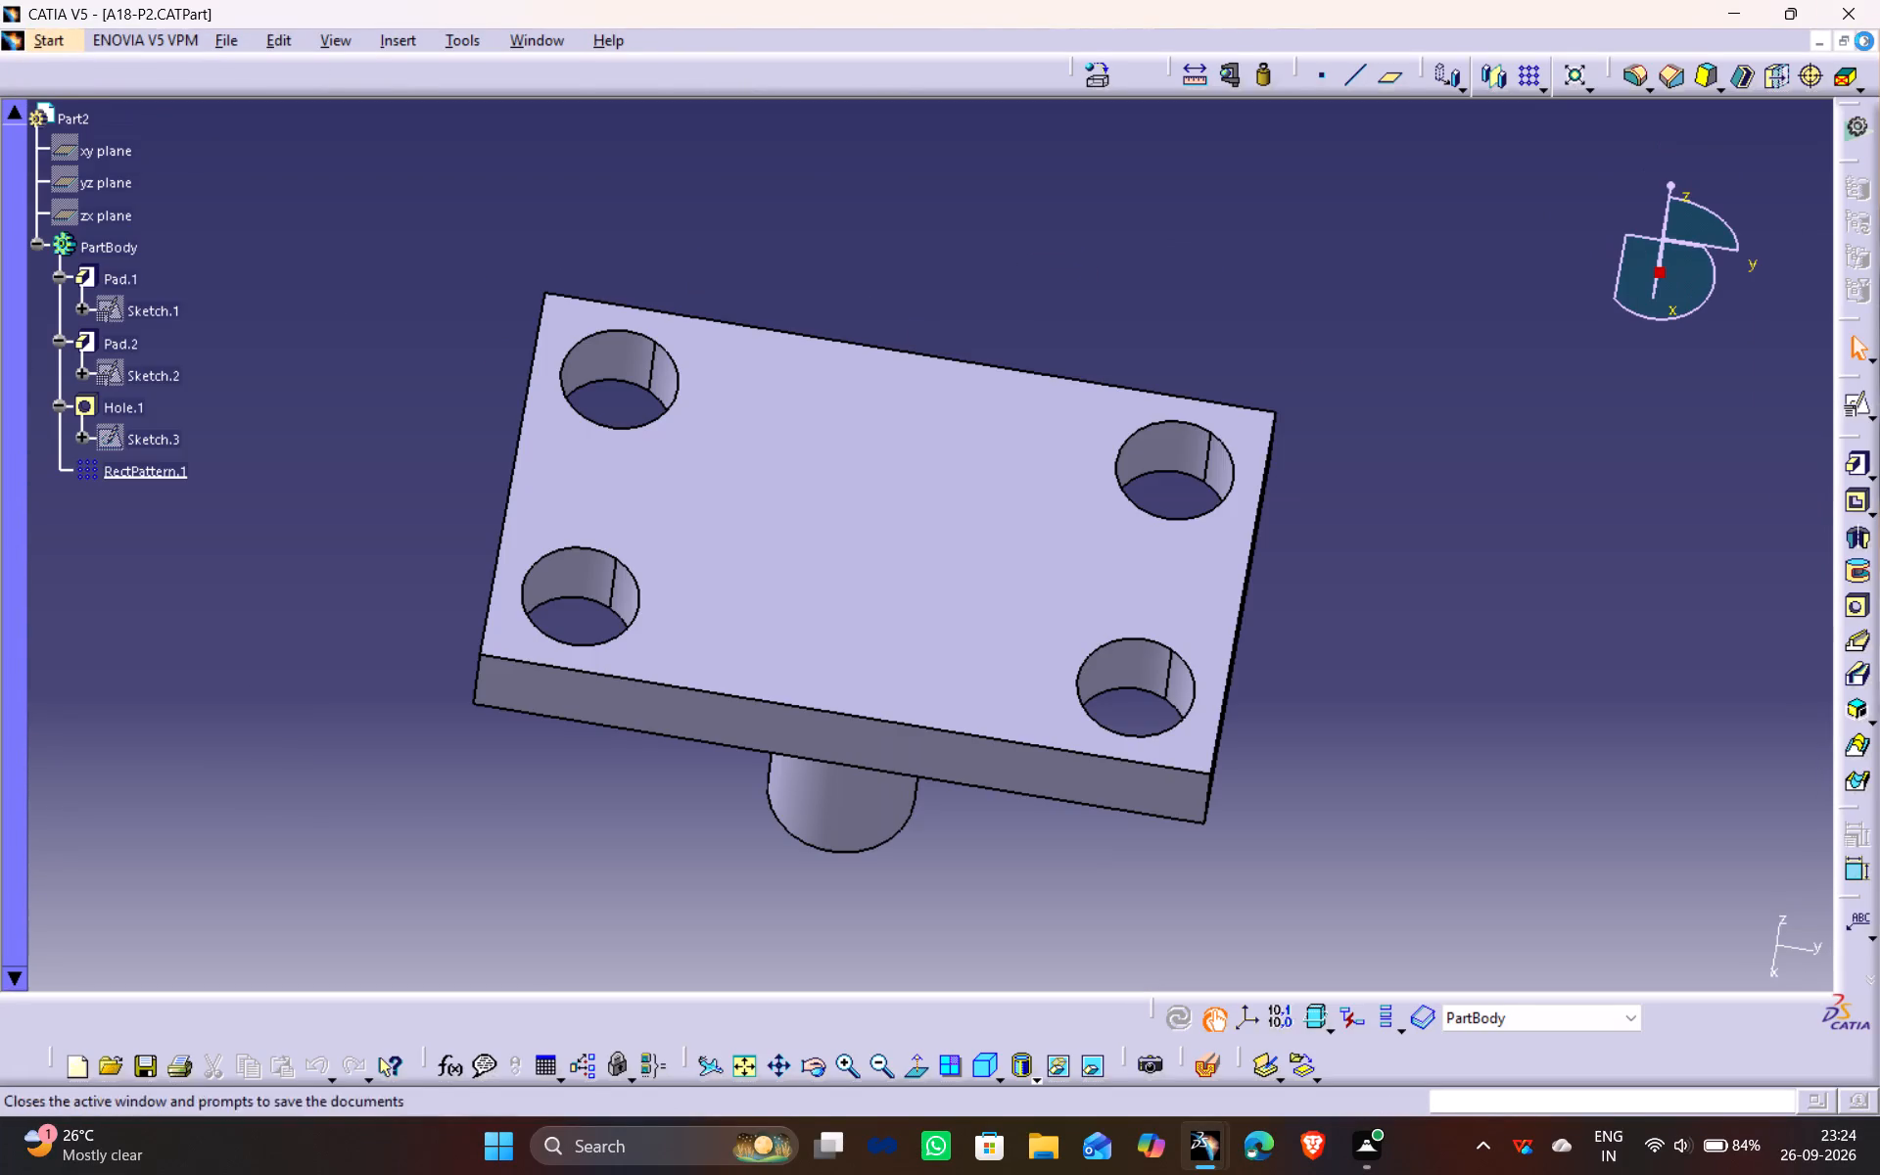
click(1864, 41)
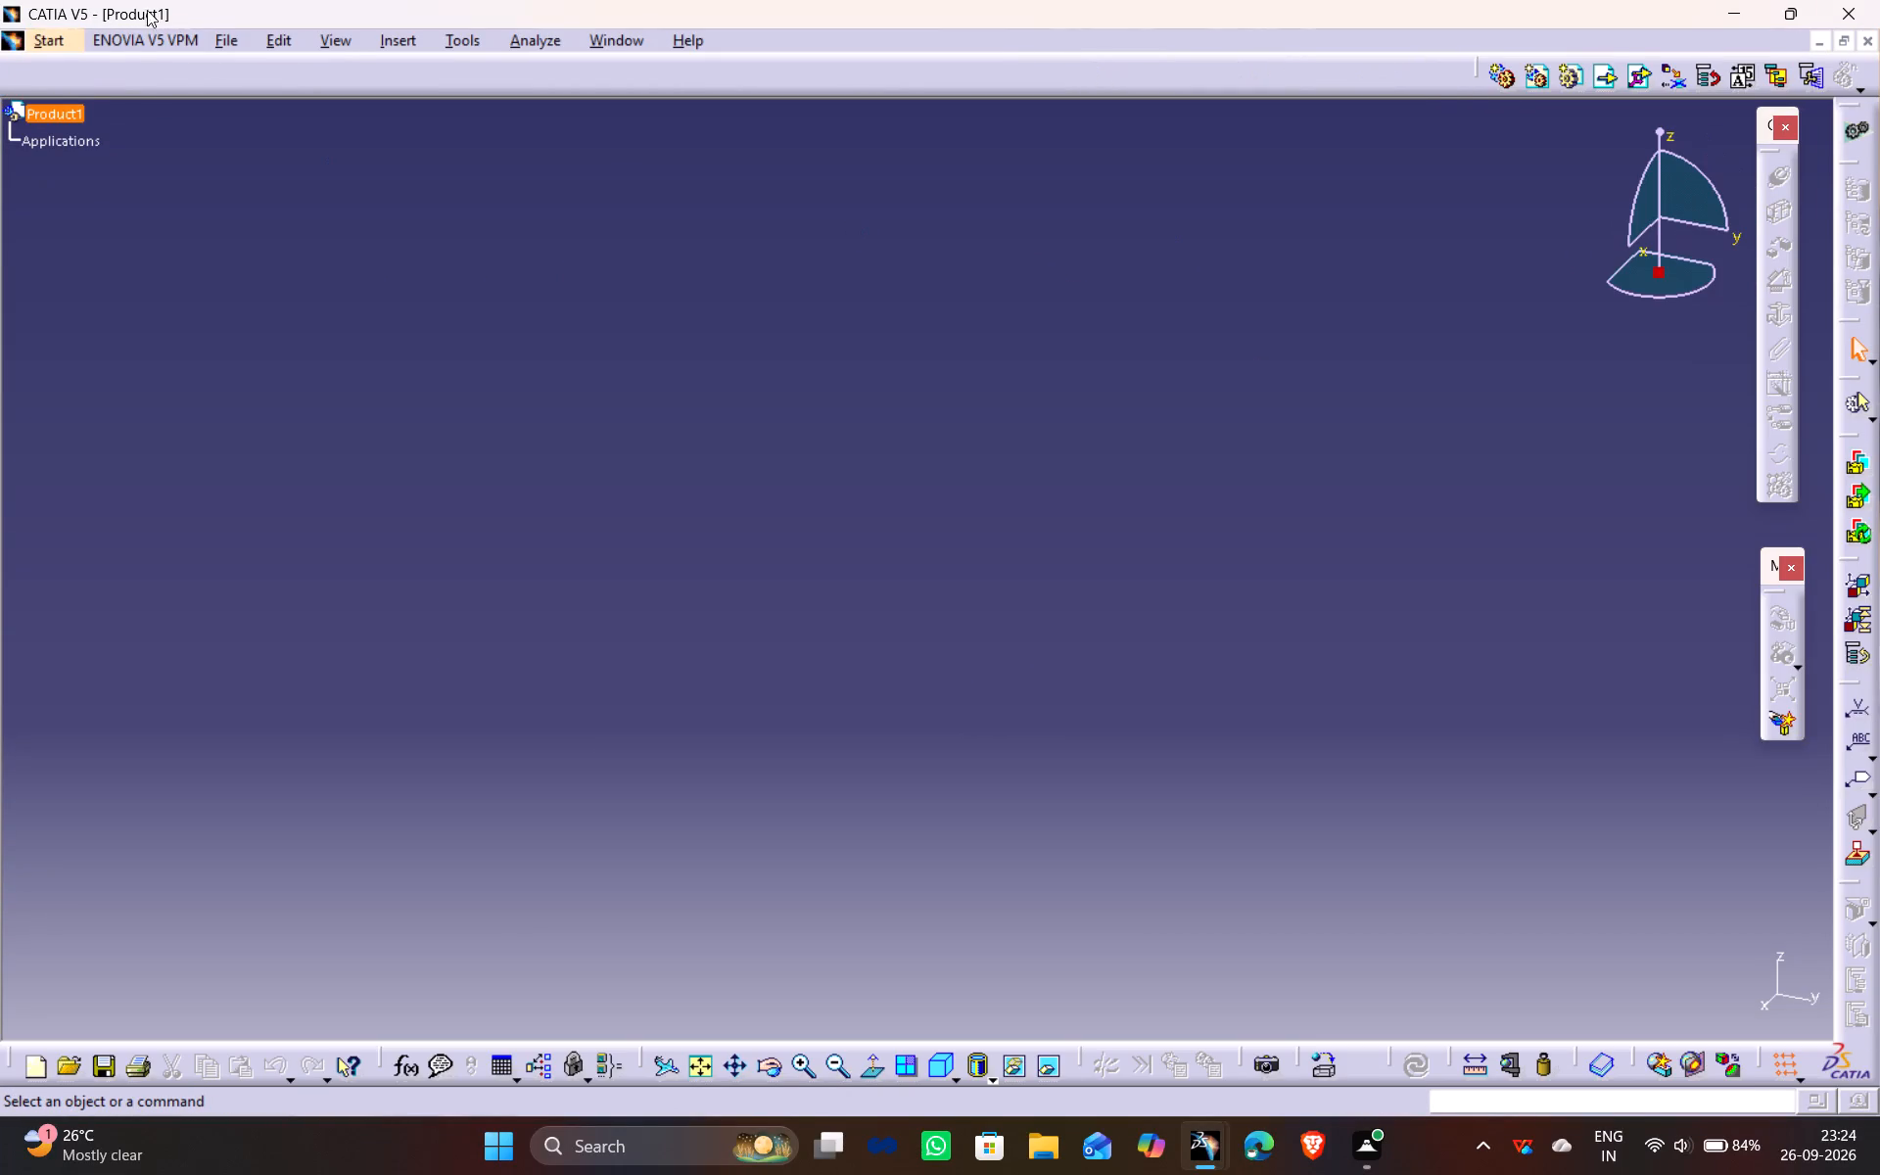
Create a new Part Design part named Part1 with hybrid design enabled, dismissing the download notification.
click(44, 40)
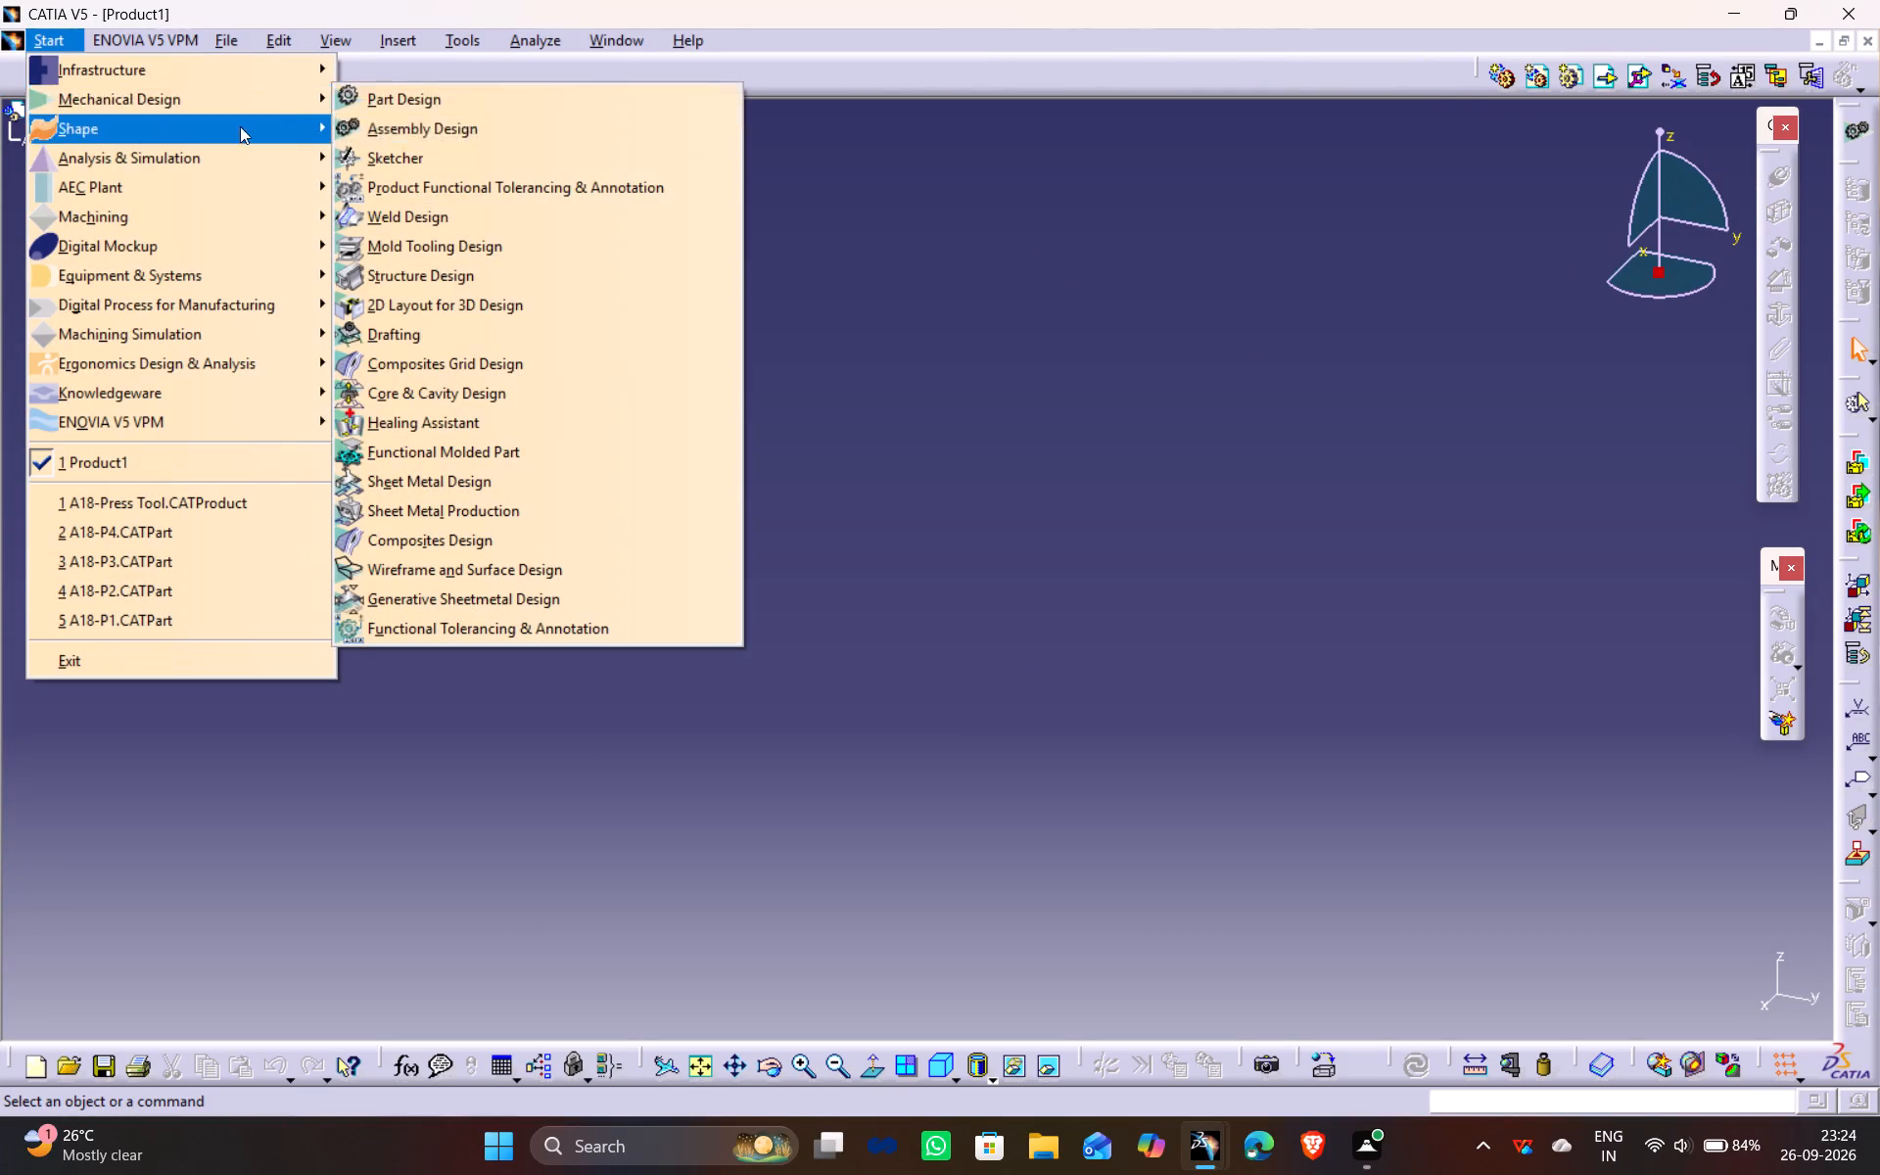
click(509, 104)
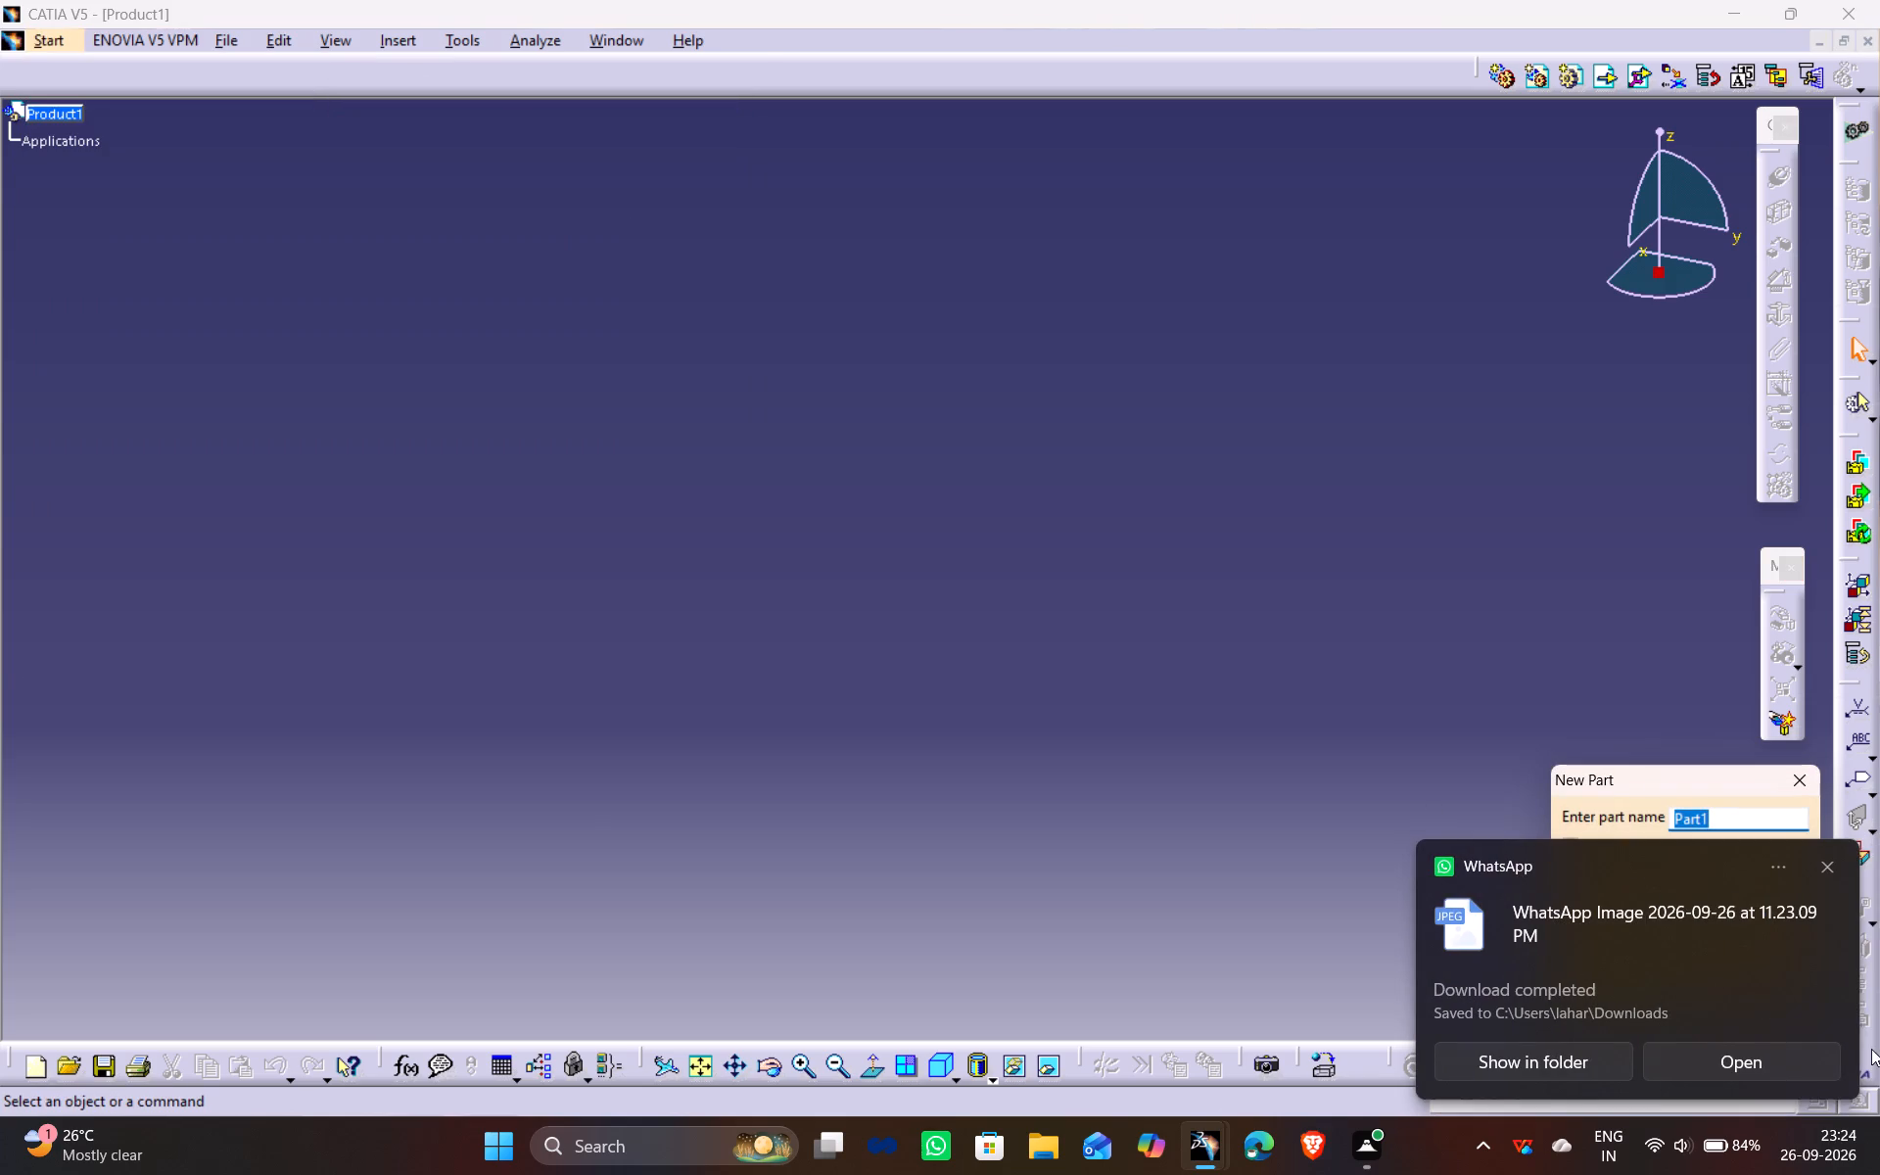
click(1834, 861)
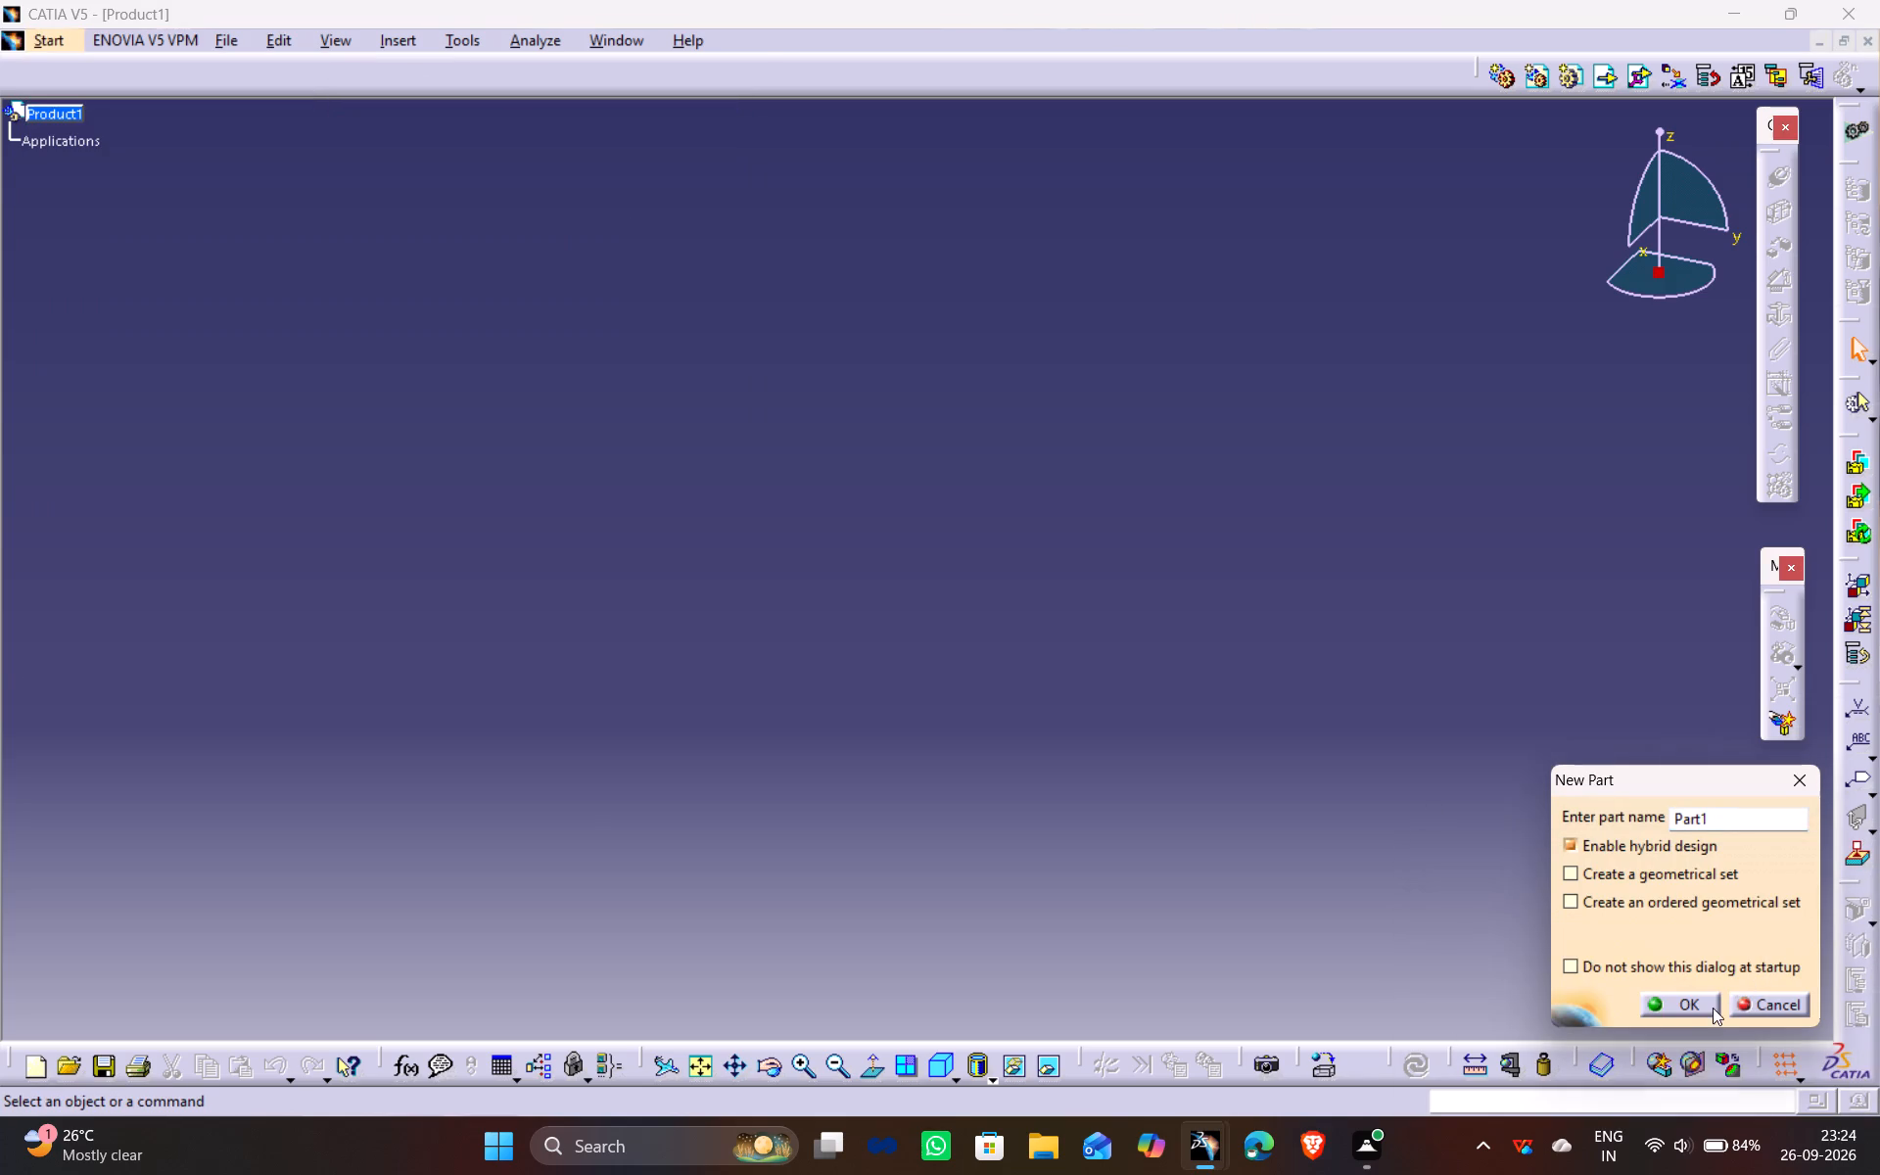
click(1677, 997)
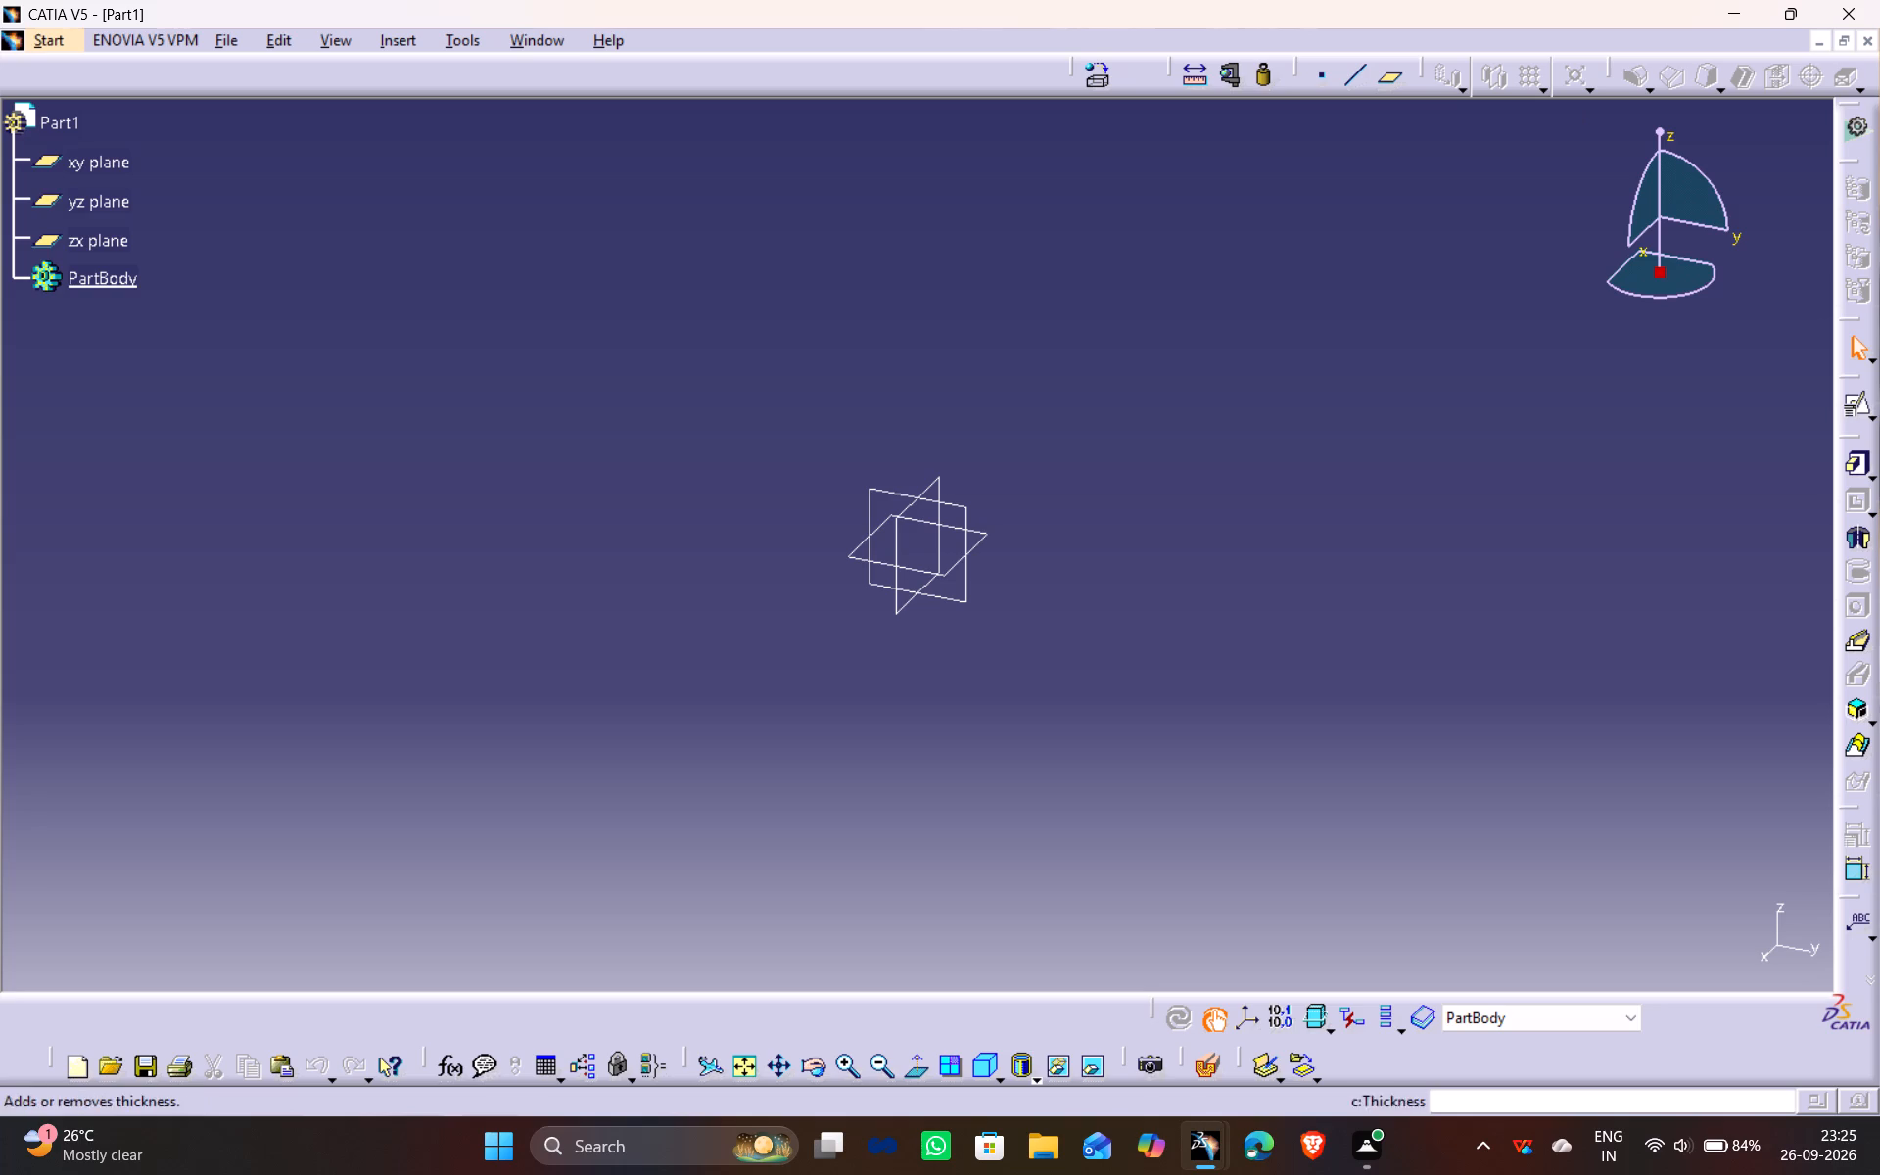
Start a positioned sketch on the yz plane and draw a circle about 14.6 mm in diameter centred on the origin.
click(968, 503)
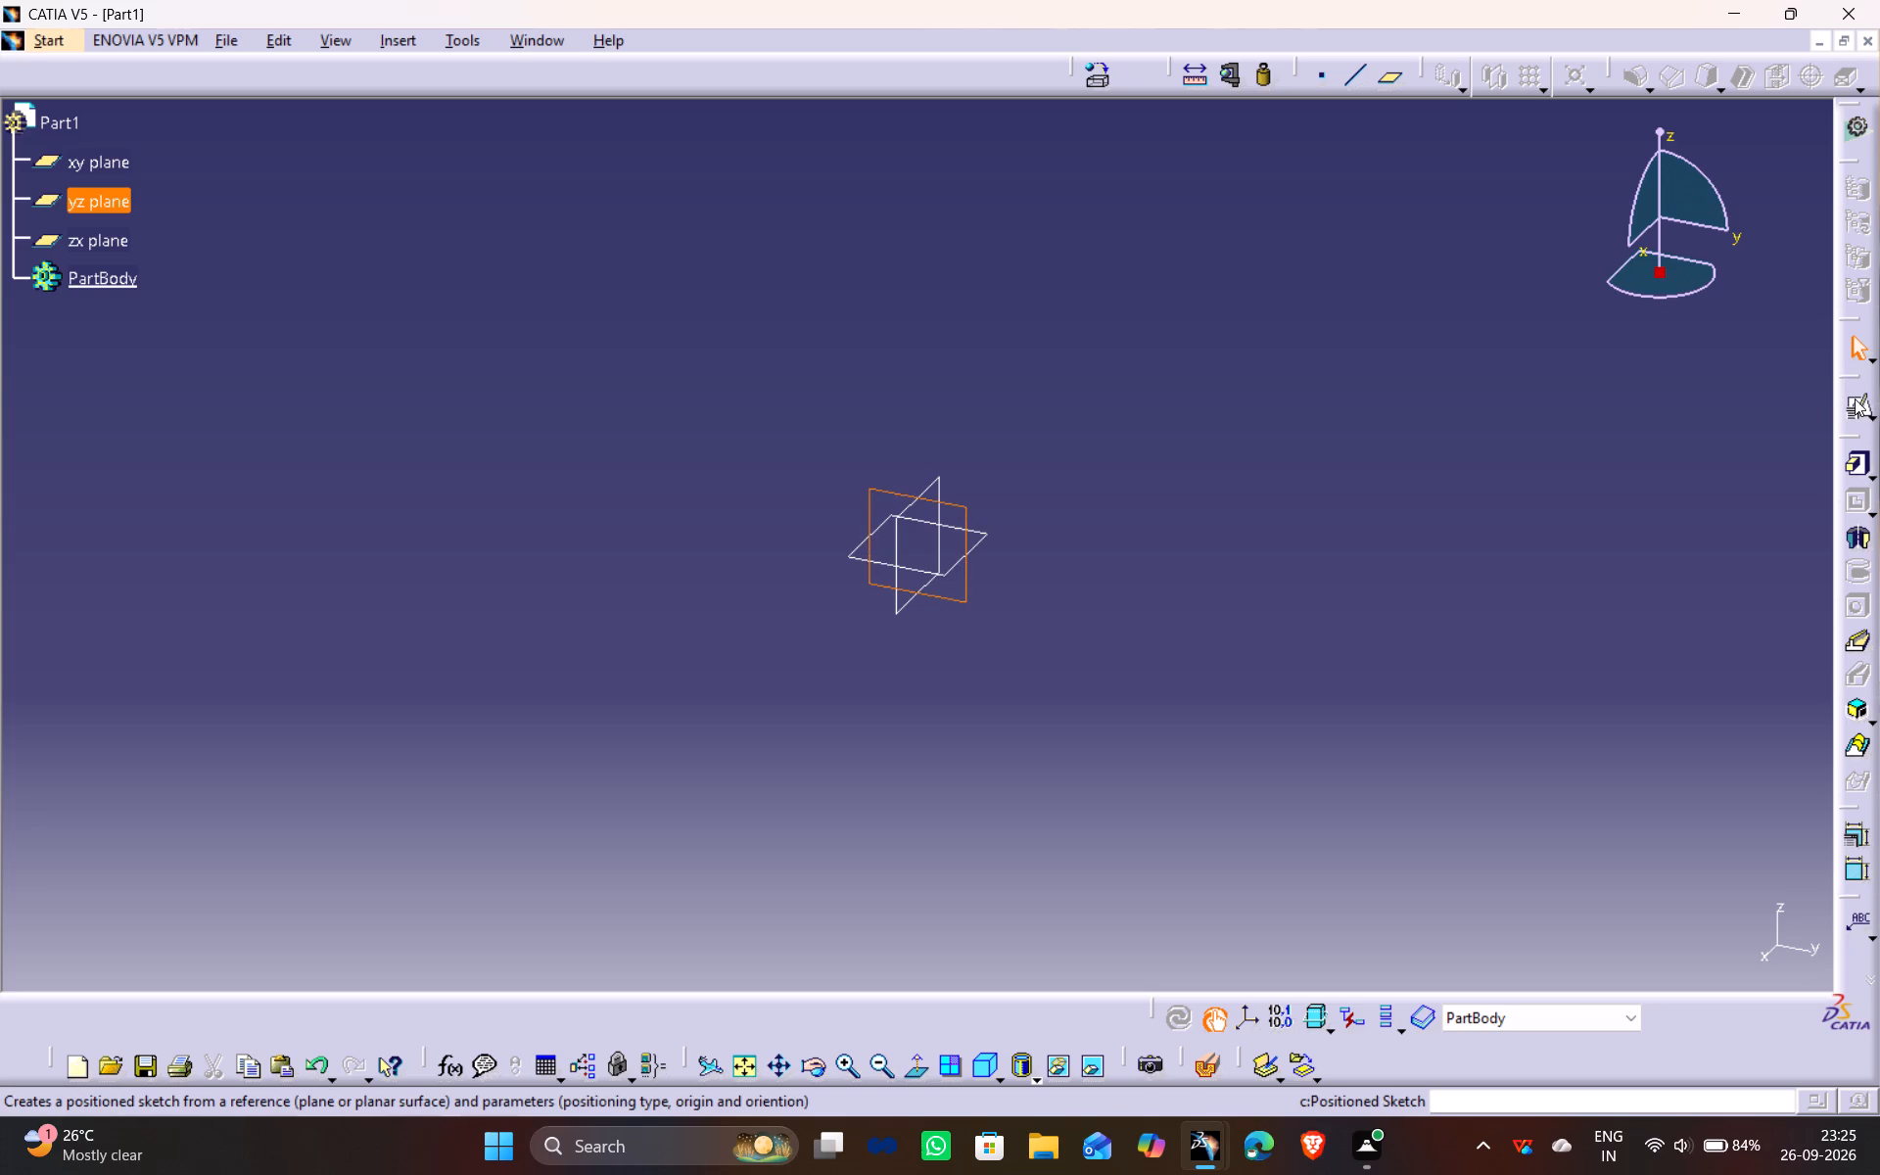
click(1856, 404)
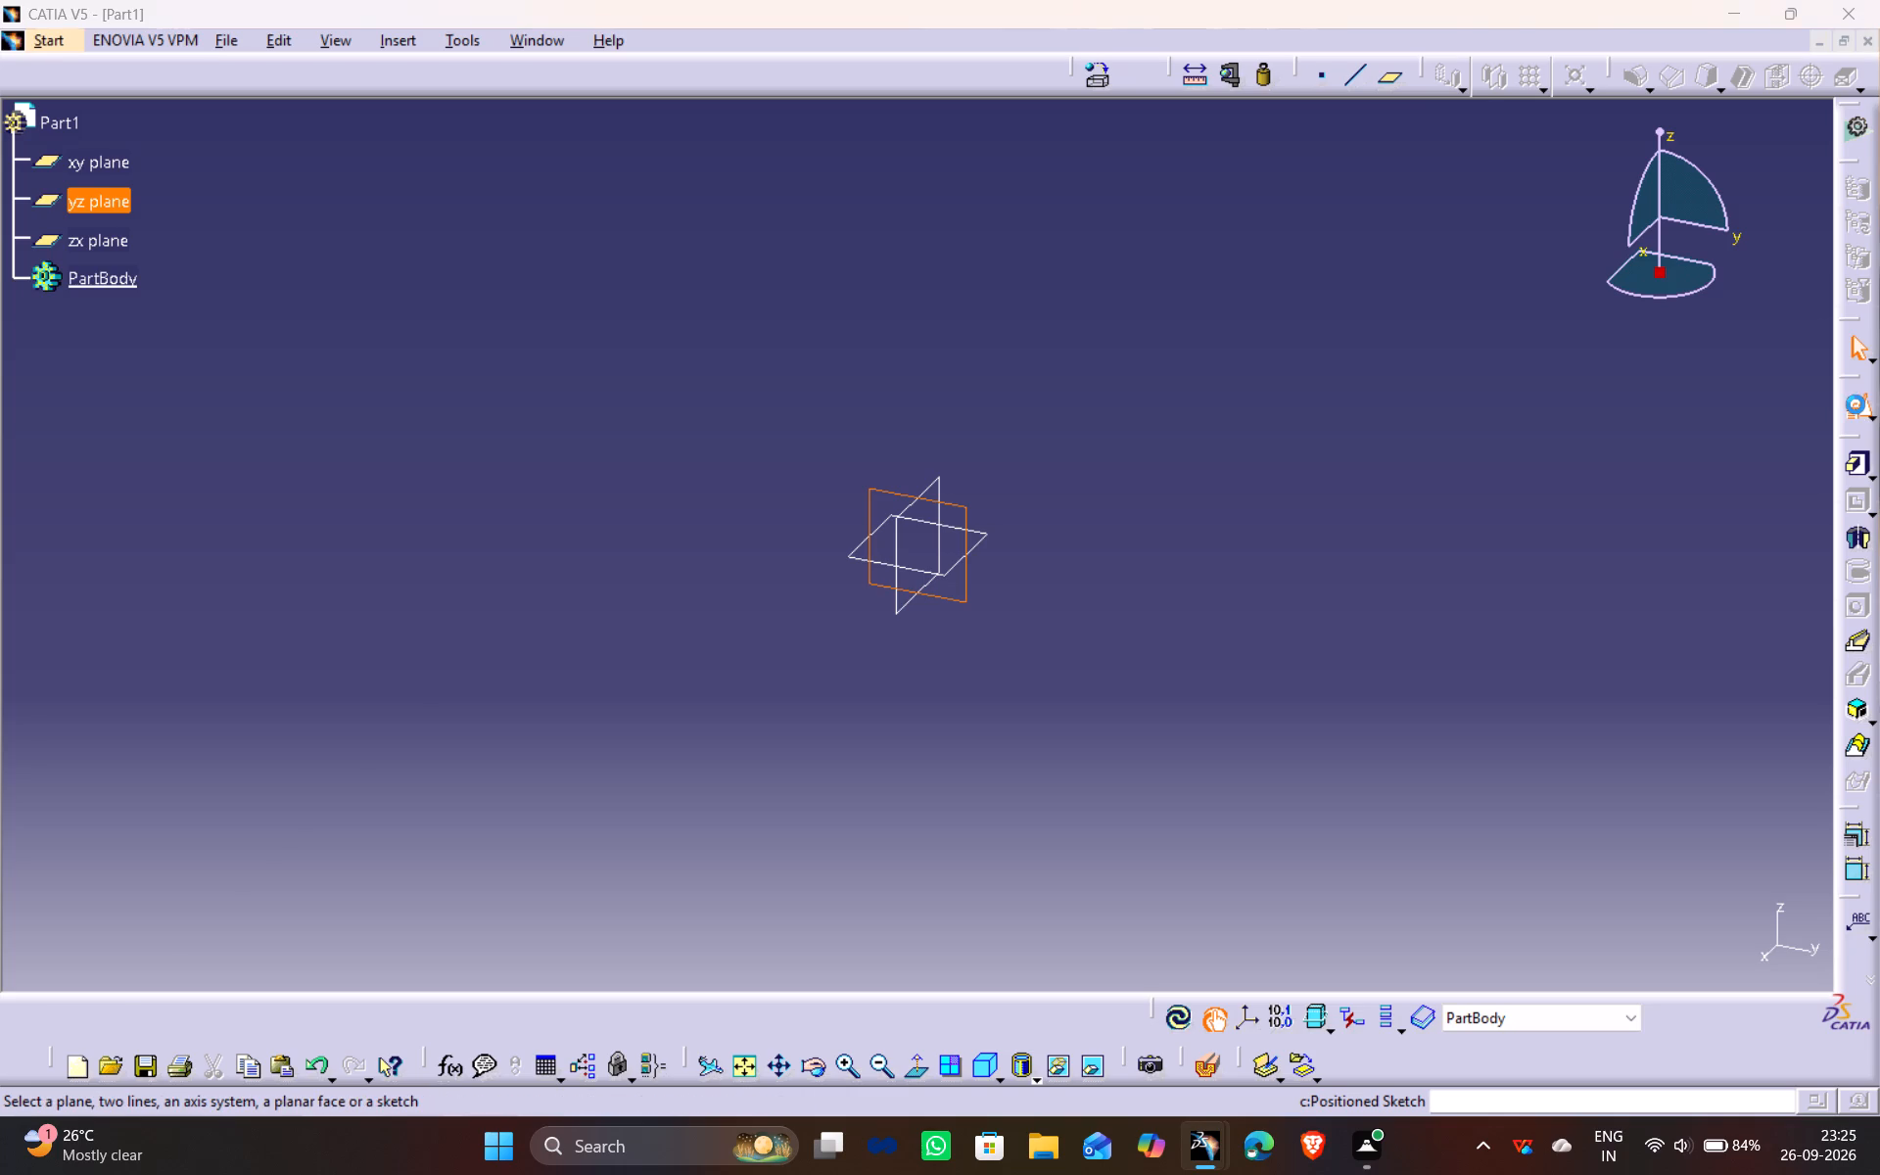
click(1684, 950)
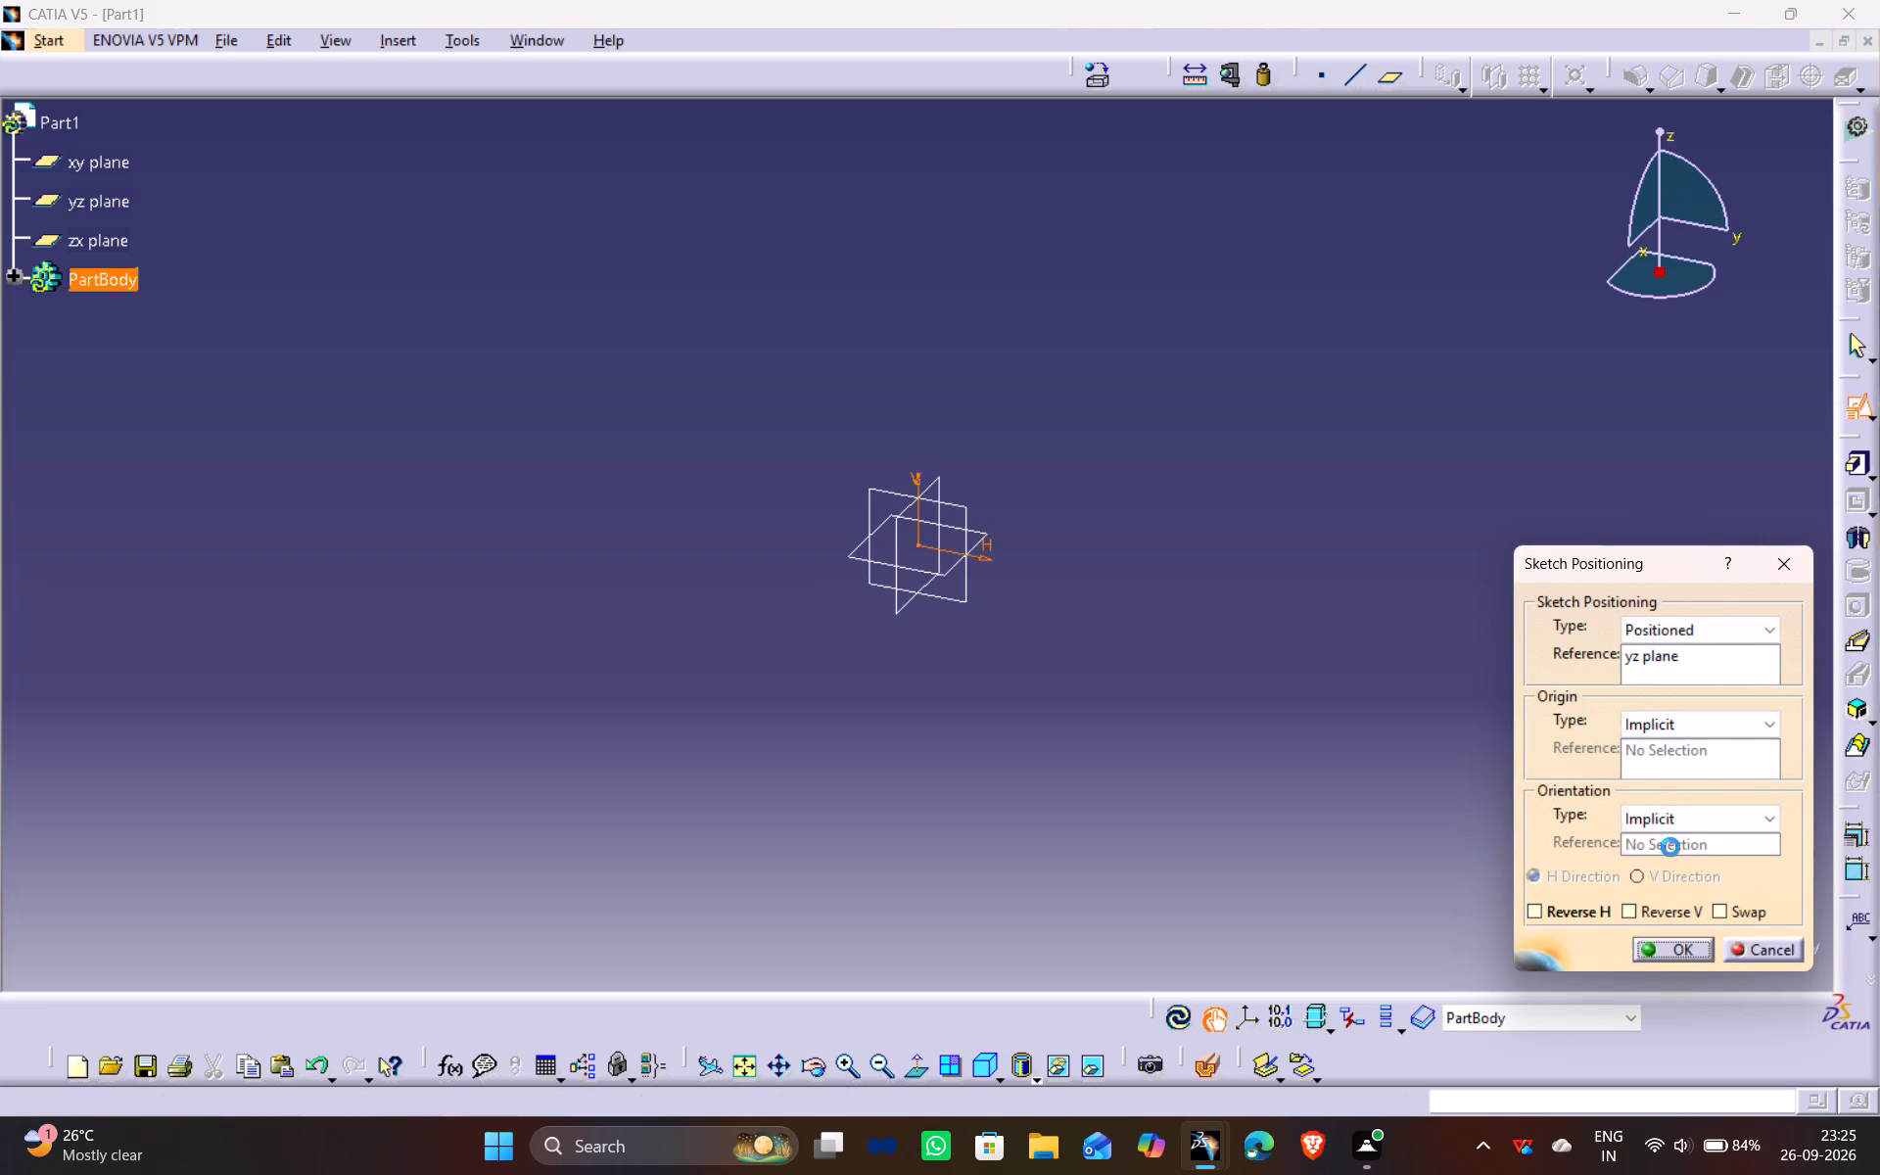
ctrl+middle_drag(991, 816, 970, 539)
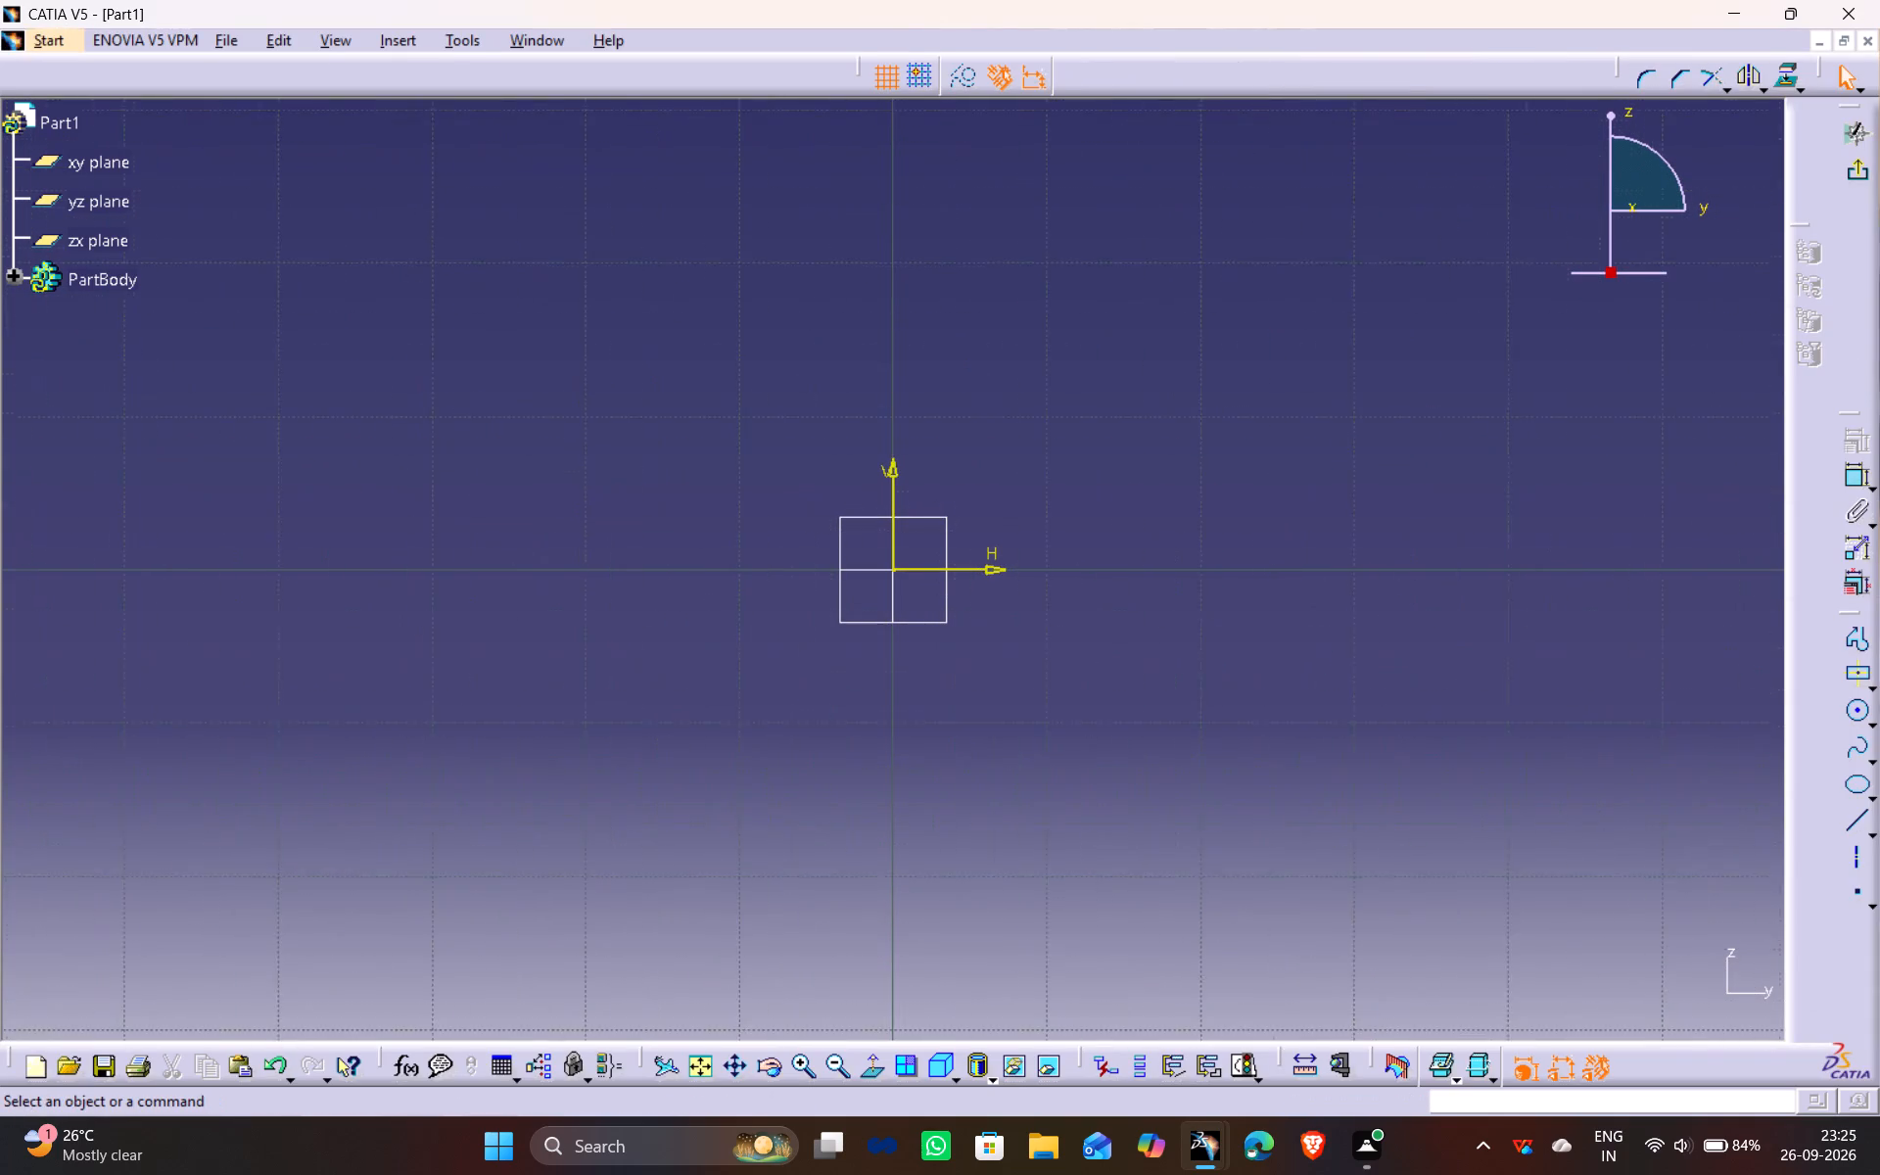
ctrl+middle_drag(970, 539, 975, 496)
click(1850, 710)
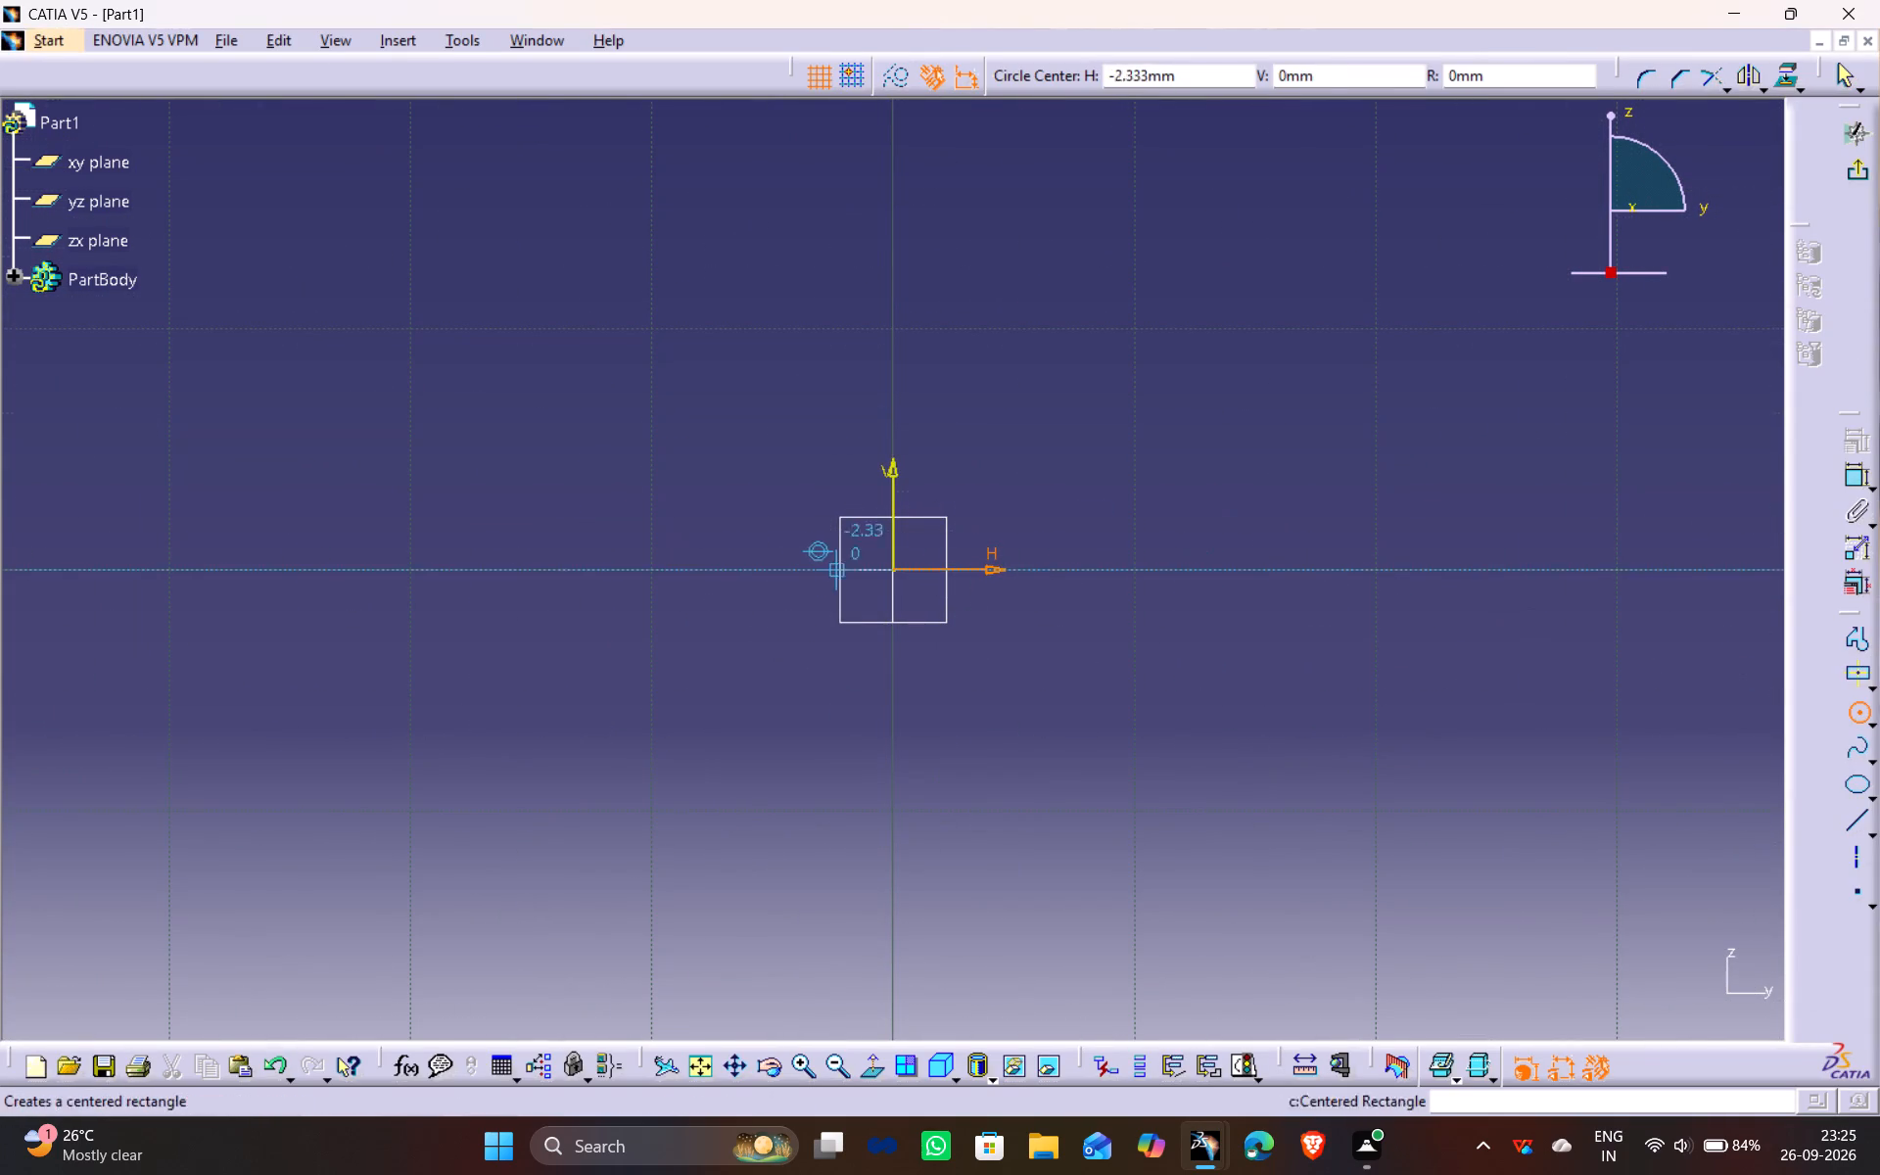
click(897, 572)
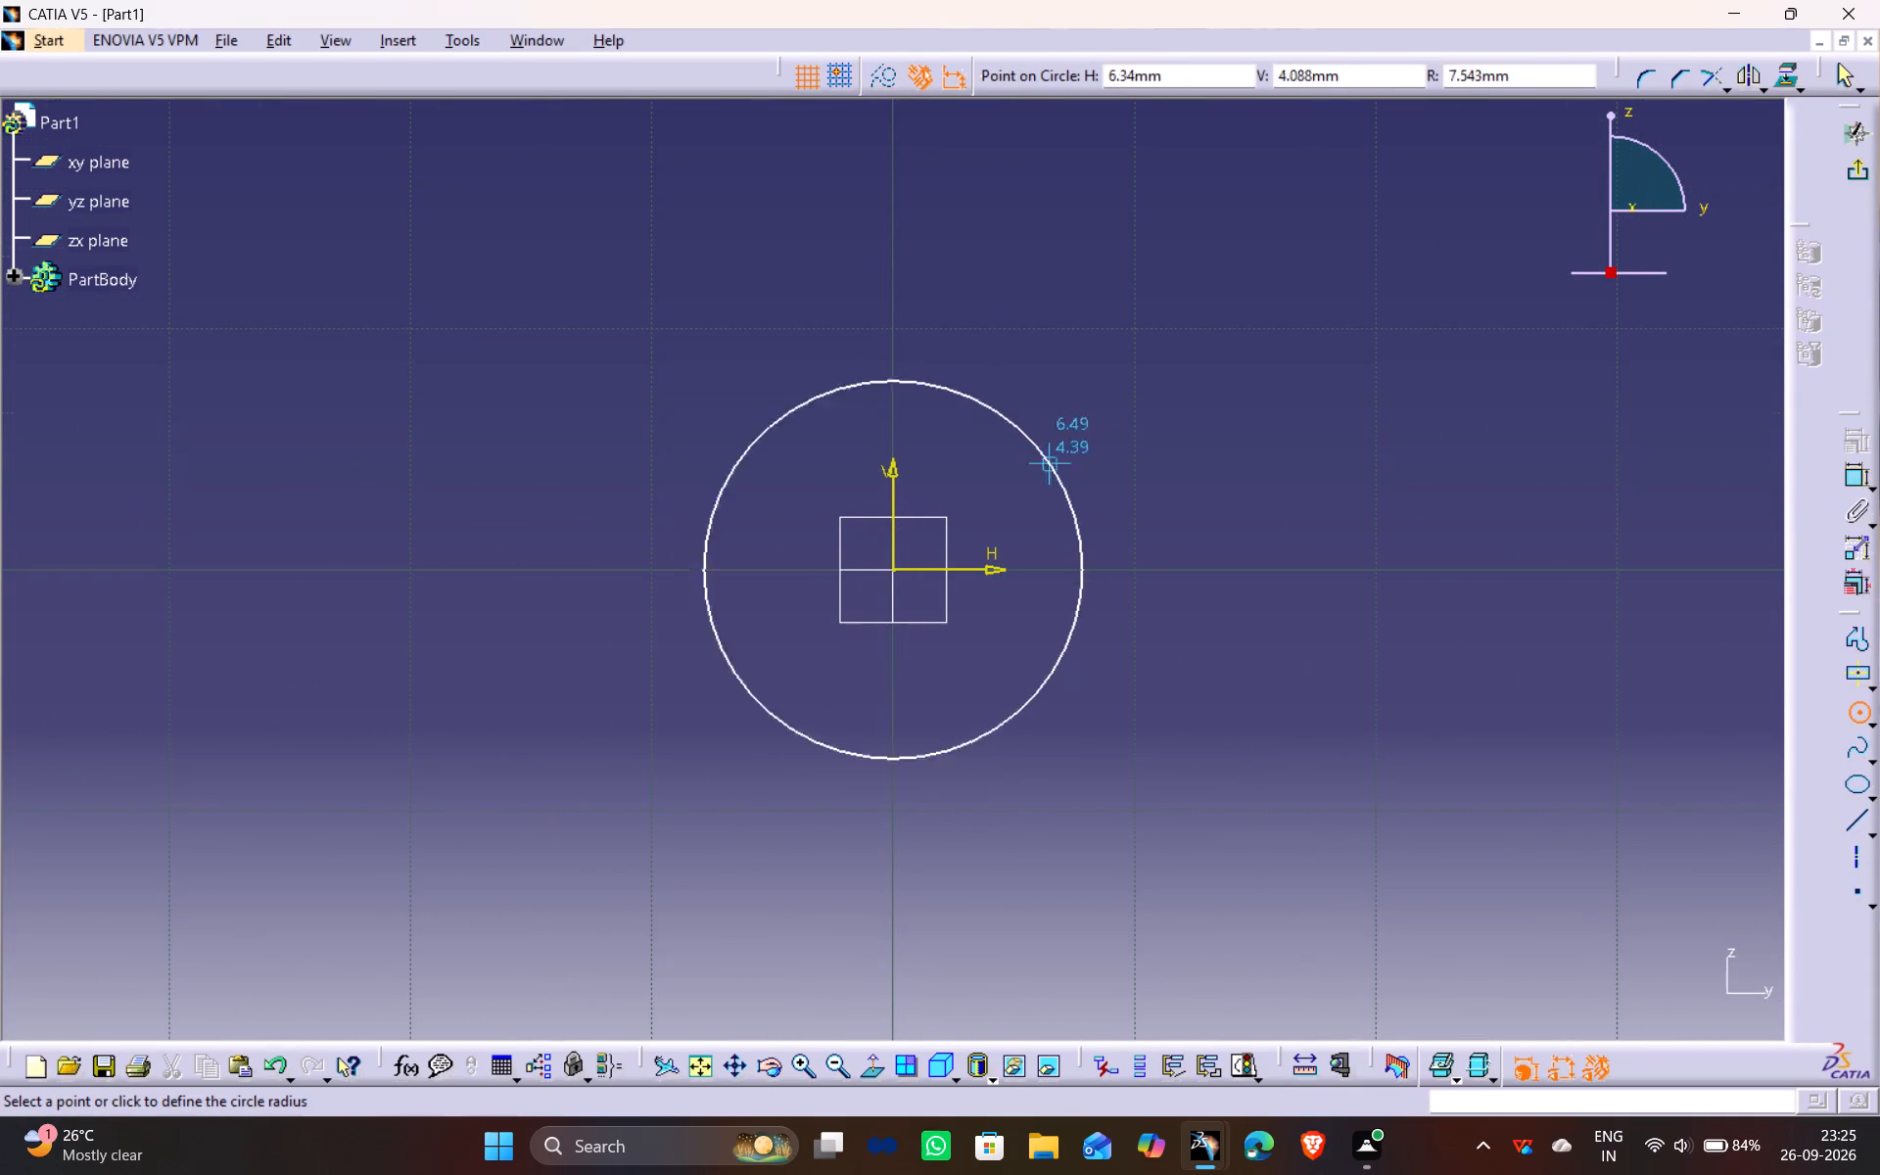
click(1041, 478)
Dimension the circle's diameter and open that dimension for editing.
click(1850, 472)
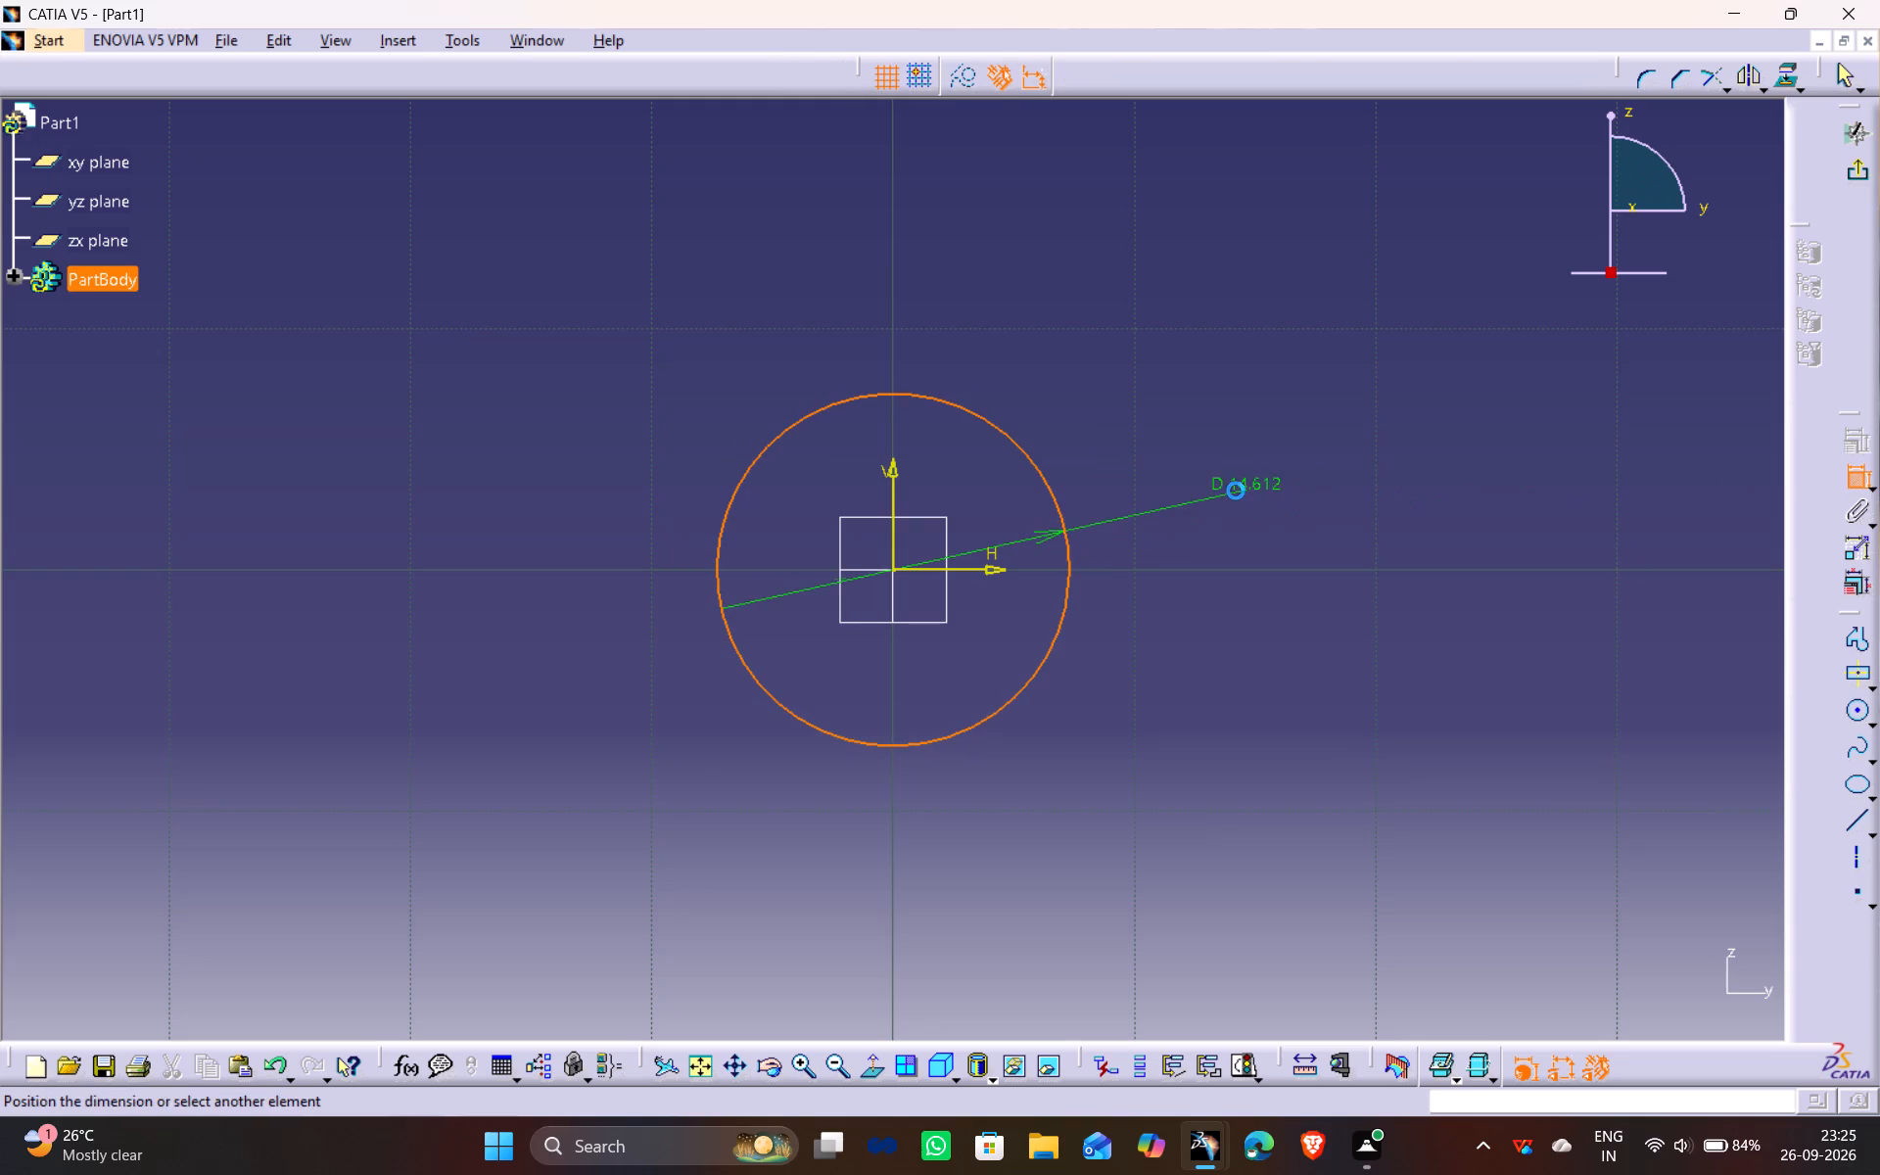
click(1235, 484)
double_click(1240, 474)
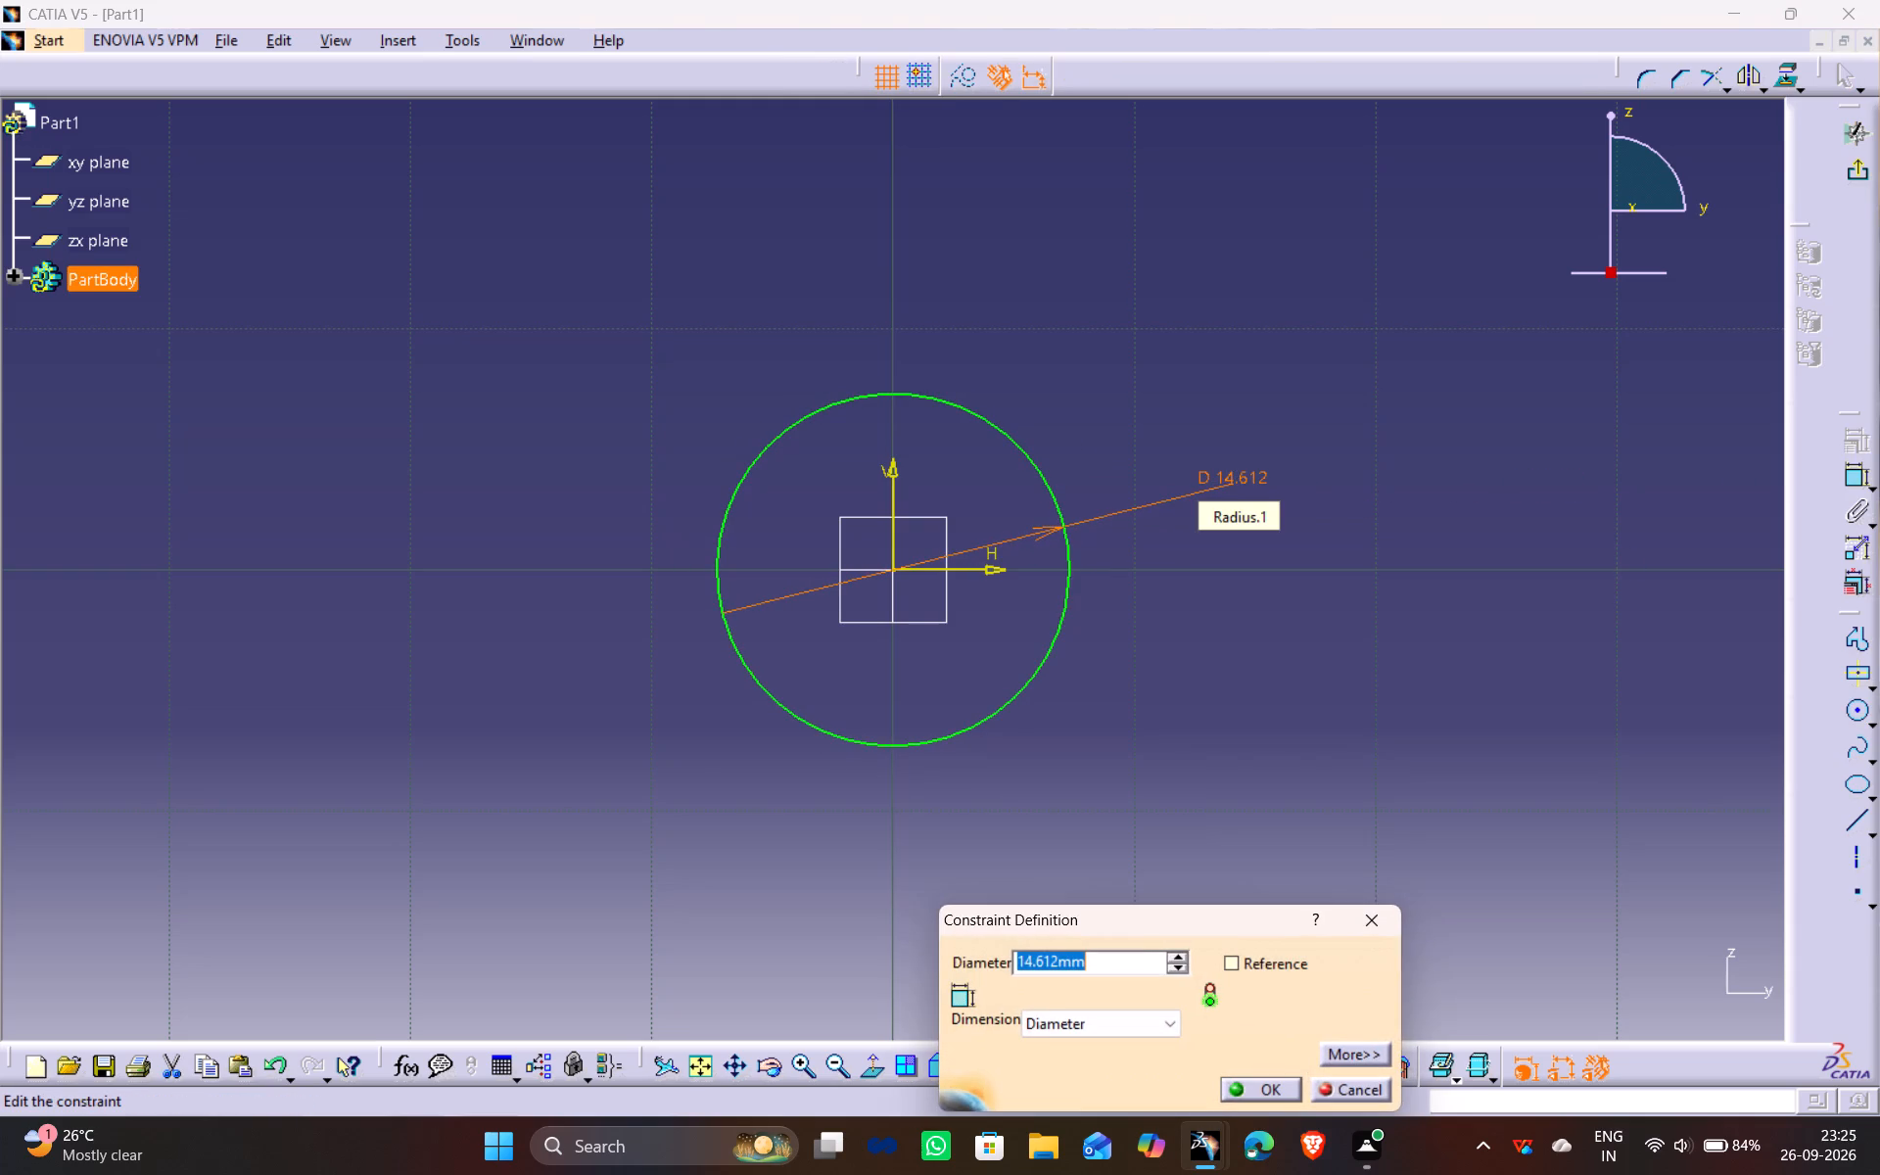
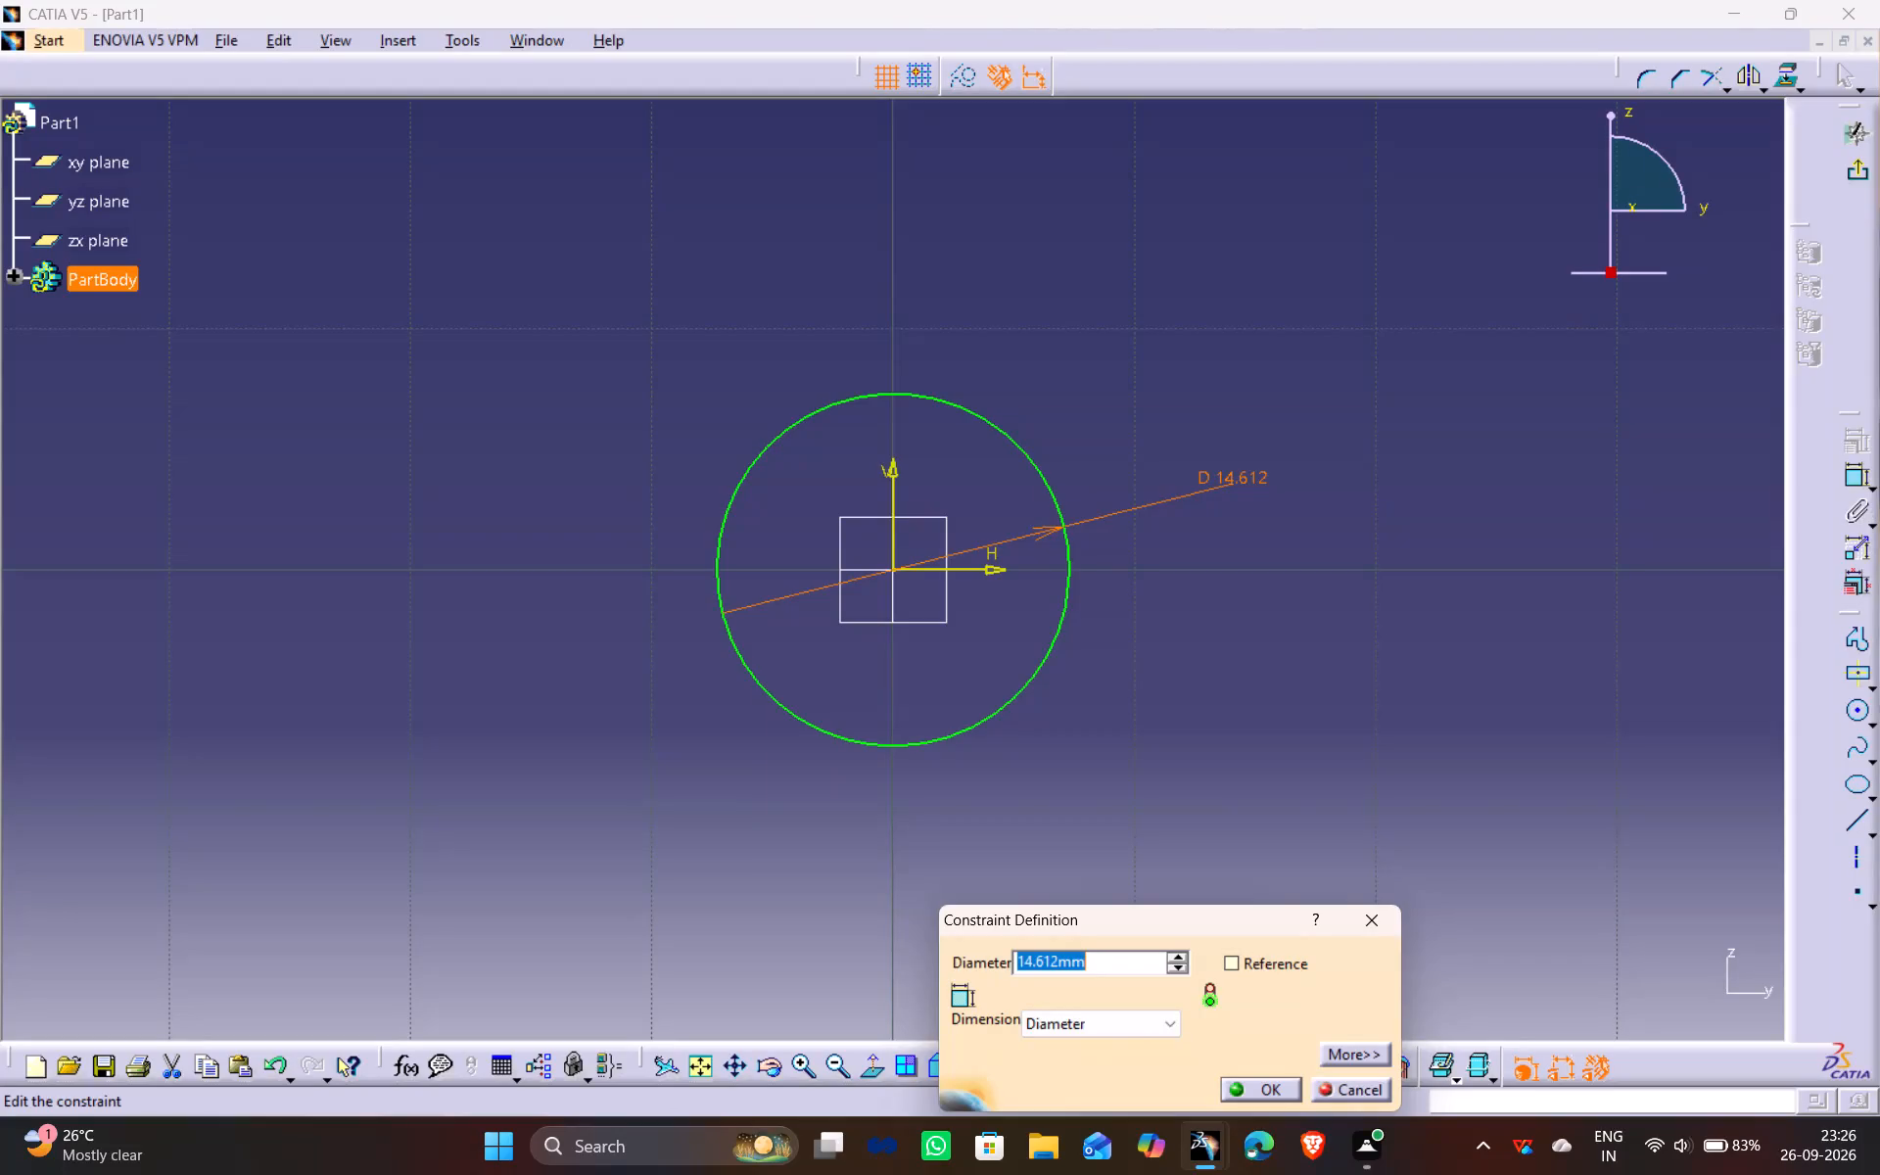
Set the circle's diameter to 30 mm and exit the sketch.
drag(1098, 963, 885, 966)
key(3)
key(0)
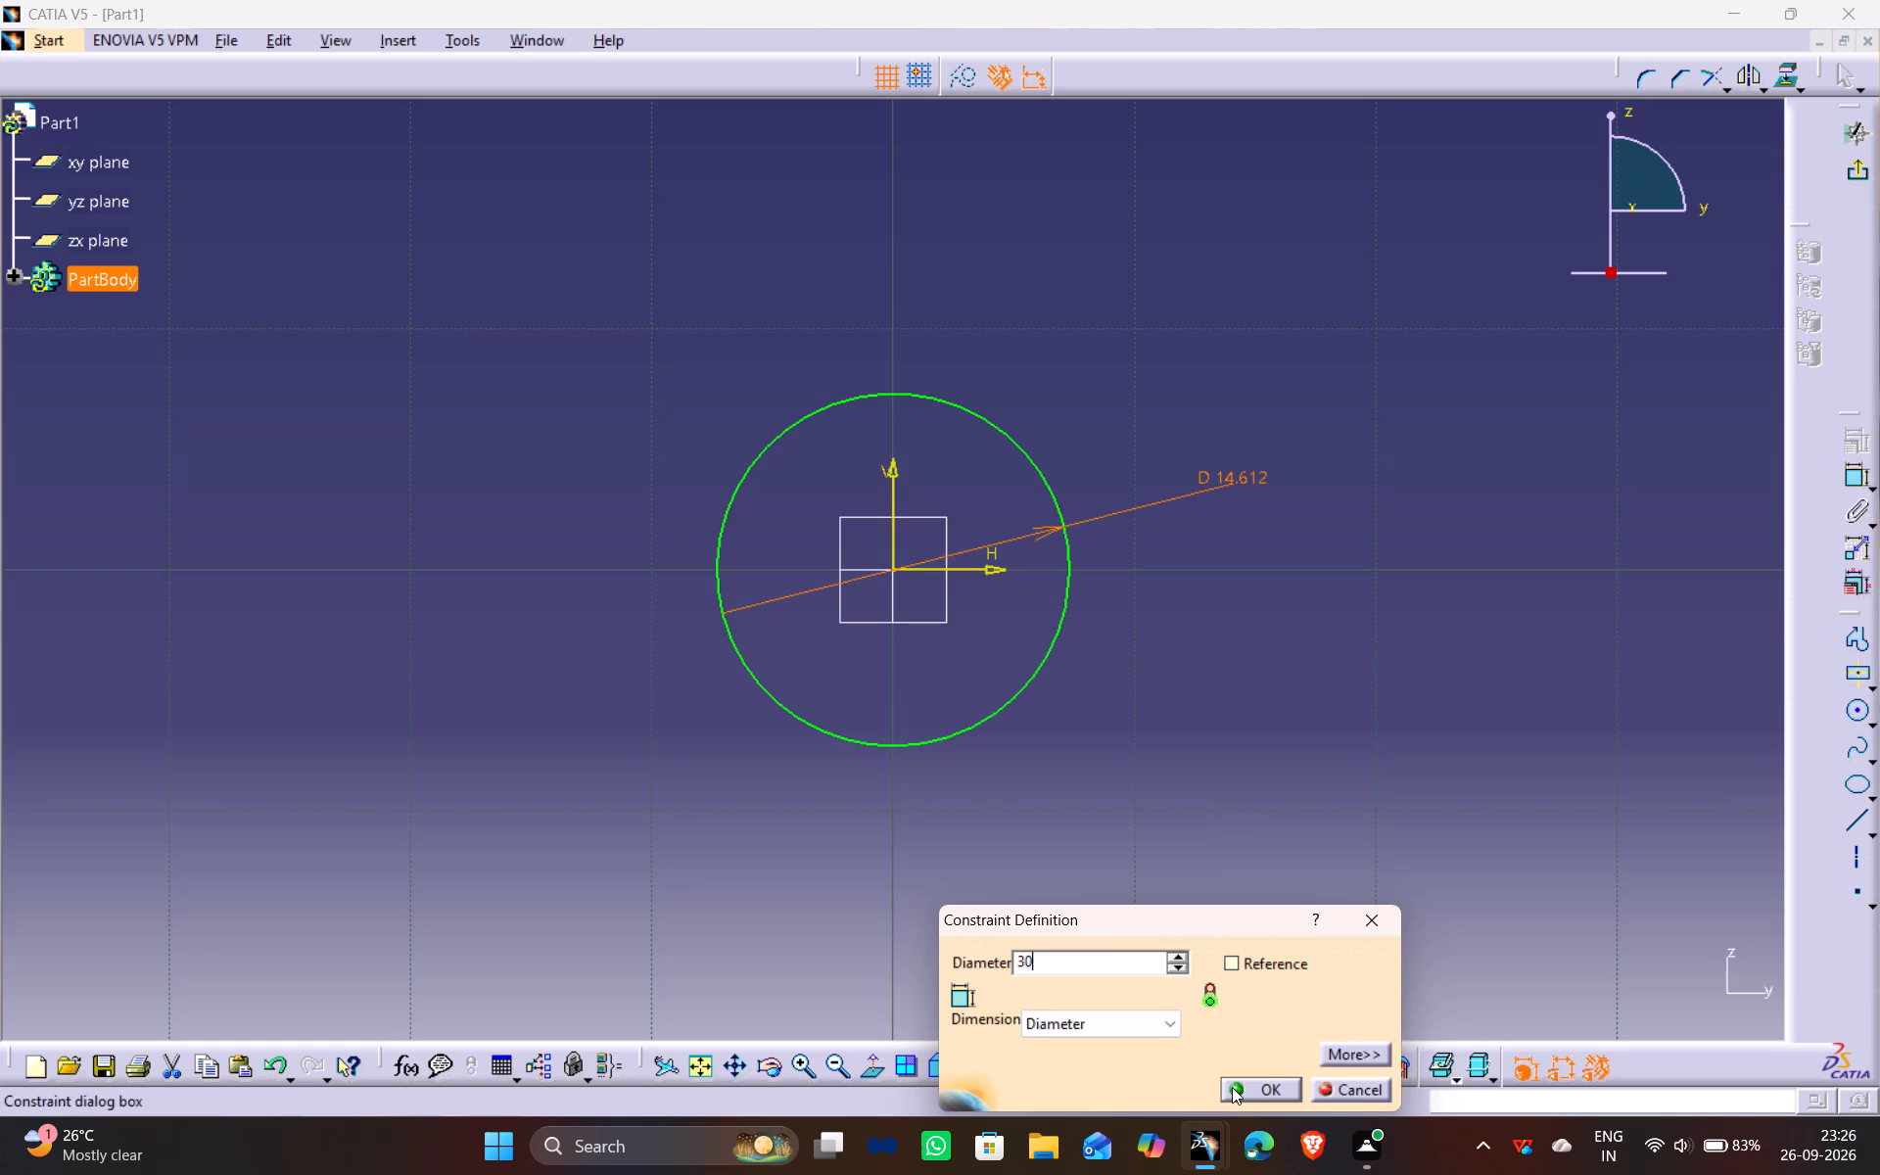
click(1234, 1085)
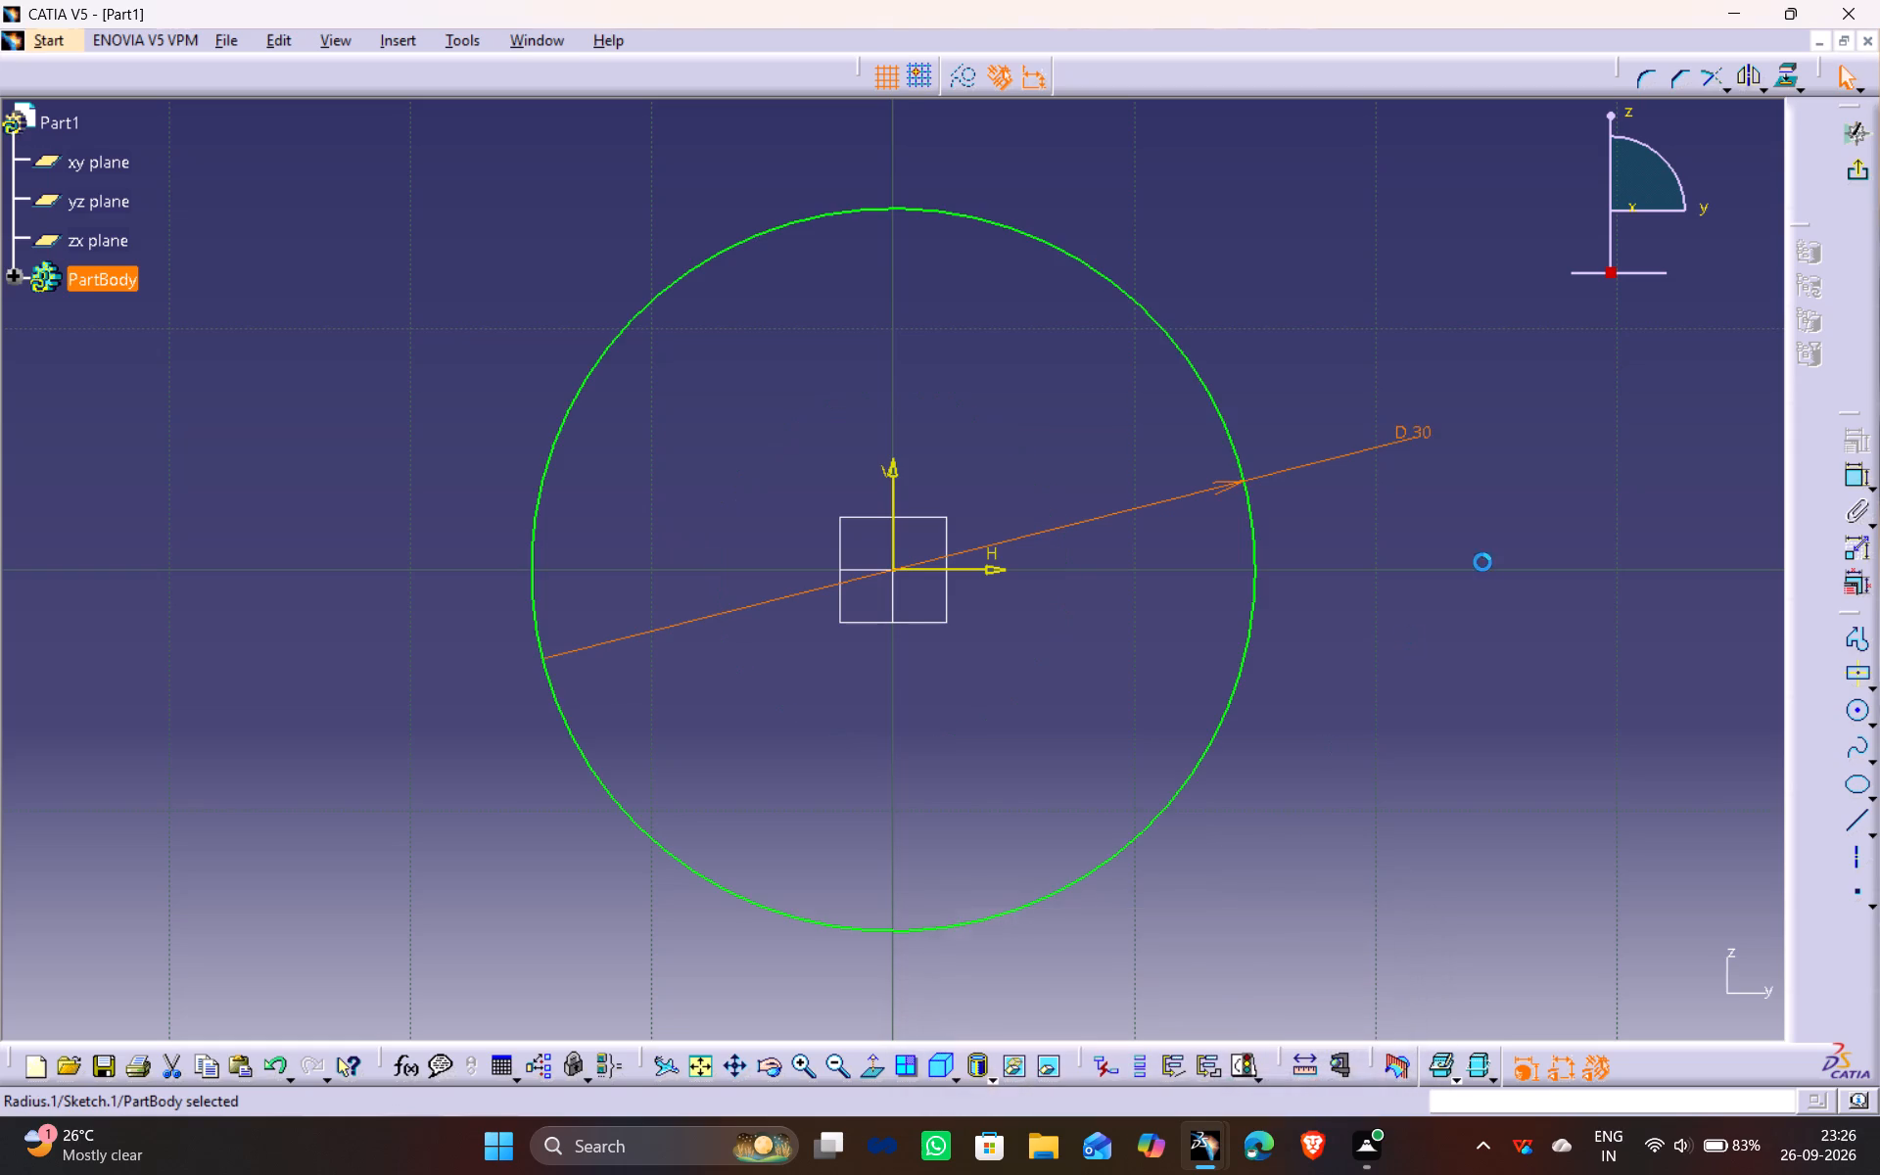
ctrl+middle_drag(1040, 281, 1040, 373)
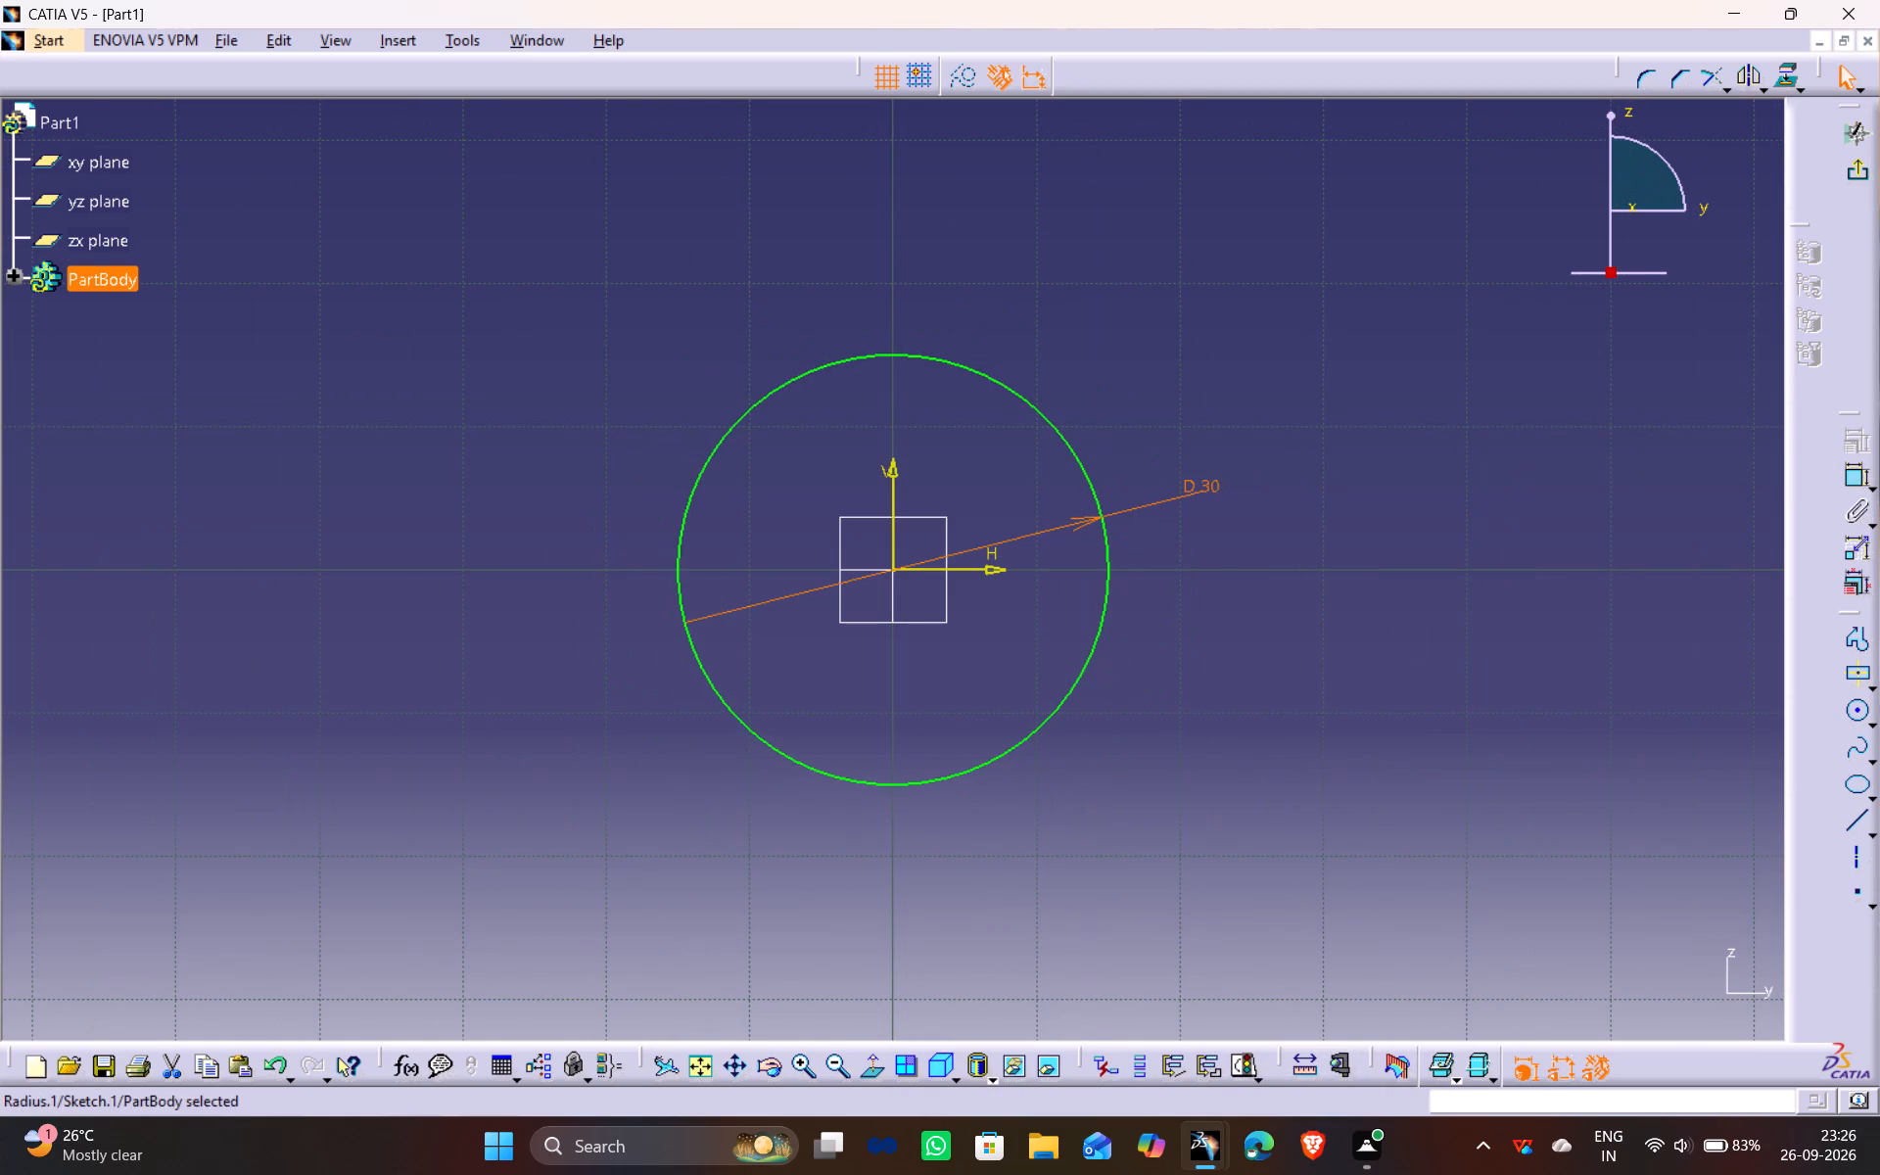
click(1860, 175)
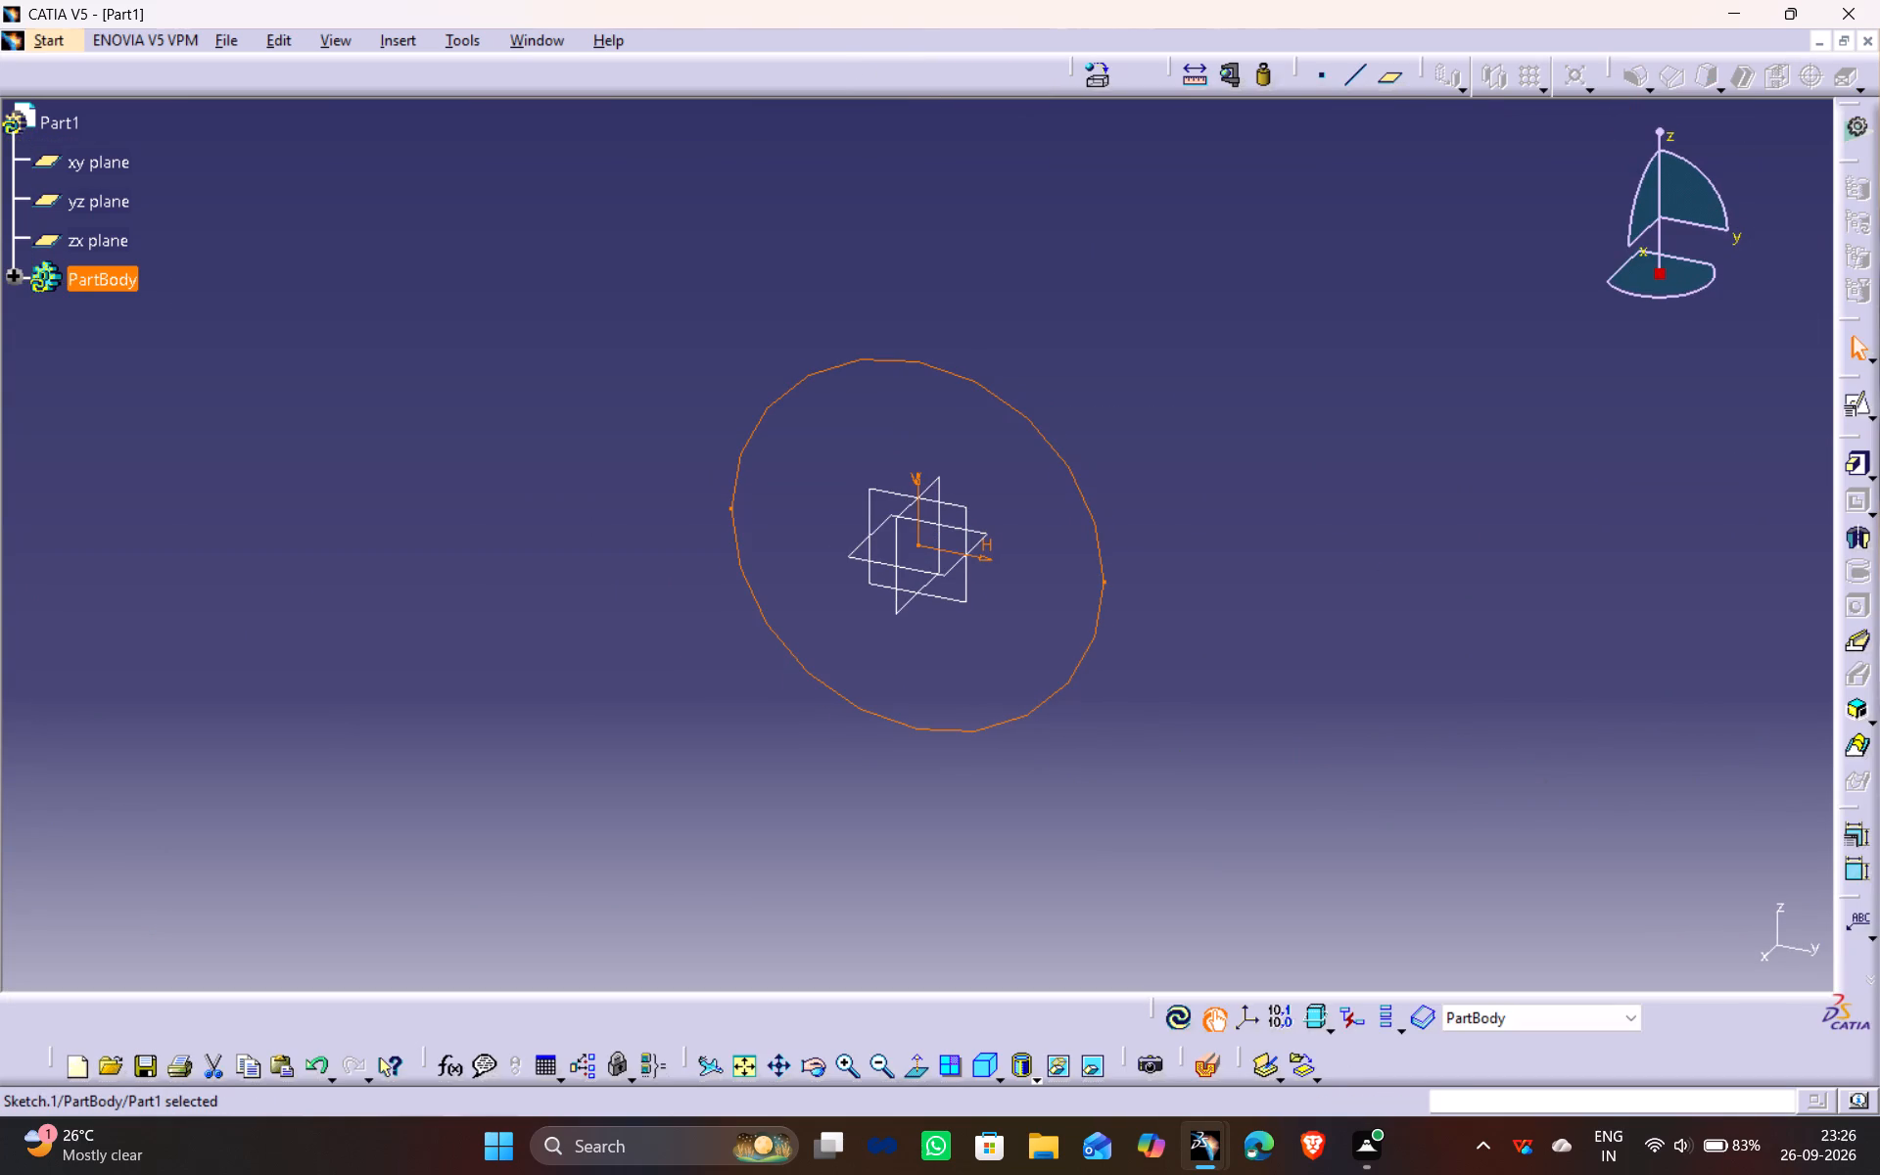
Pad the 30 mm circle sketch to a length of 10 mm in the reversed direction.
click(1856, 465)
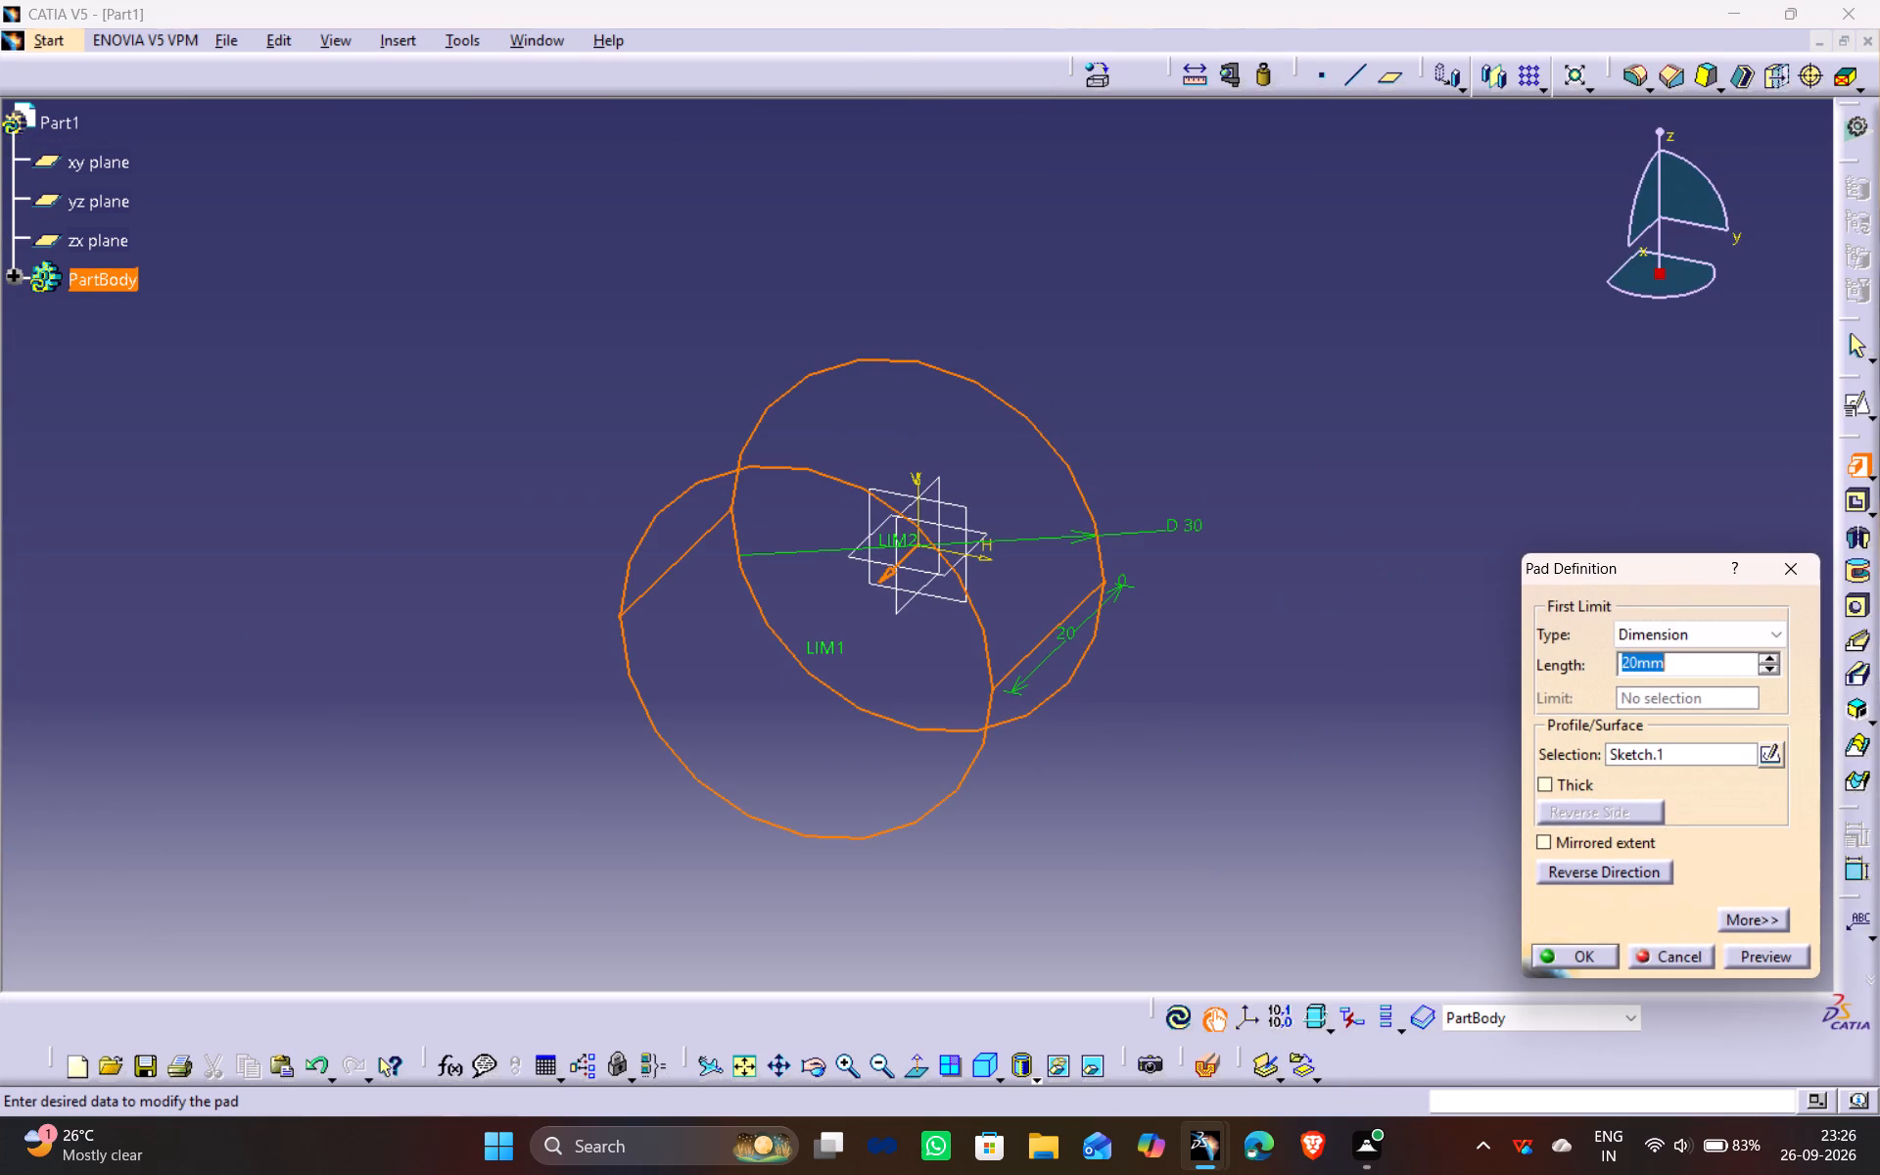
click(883, 575)
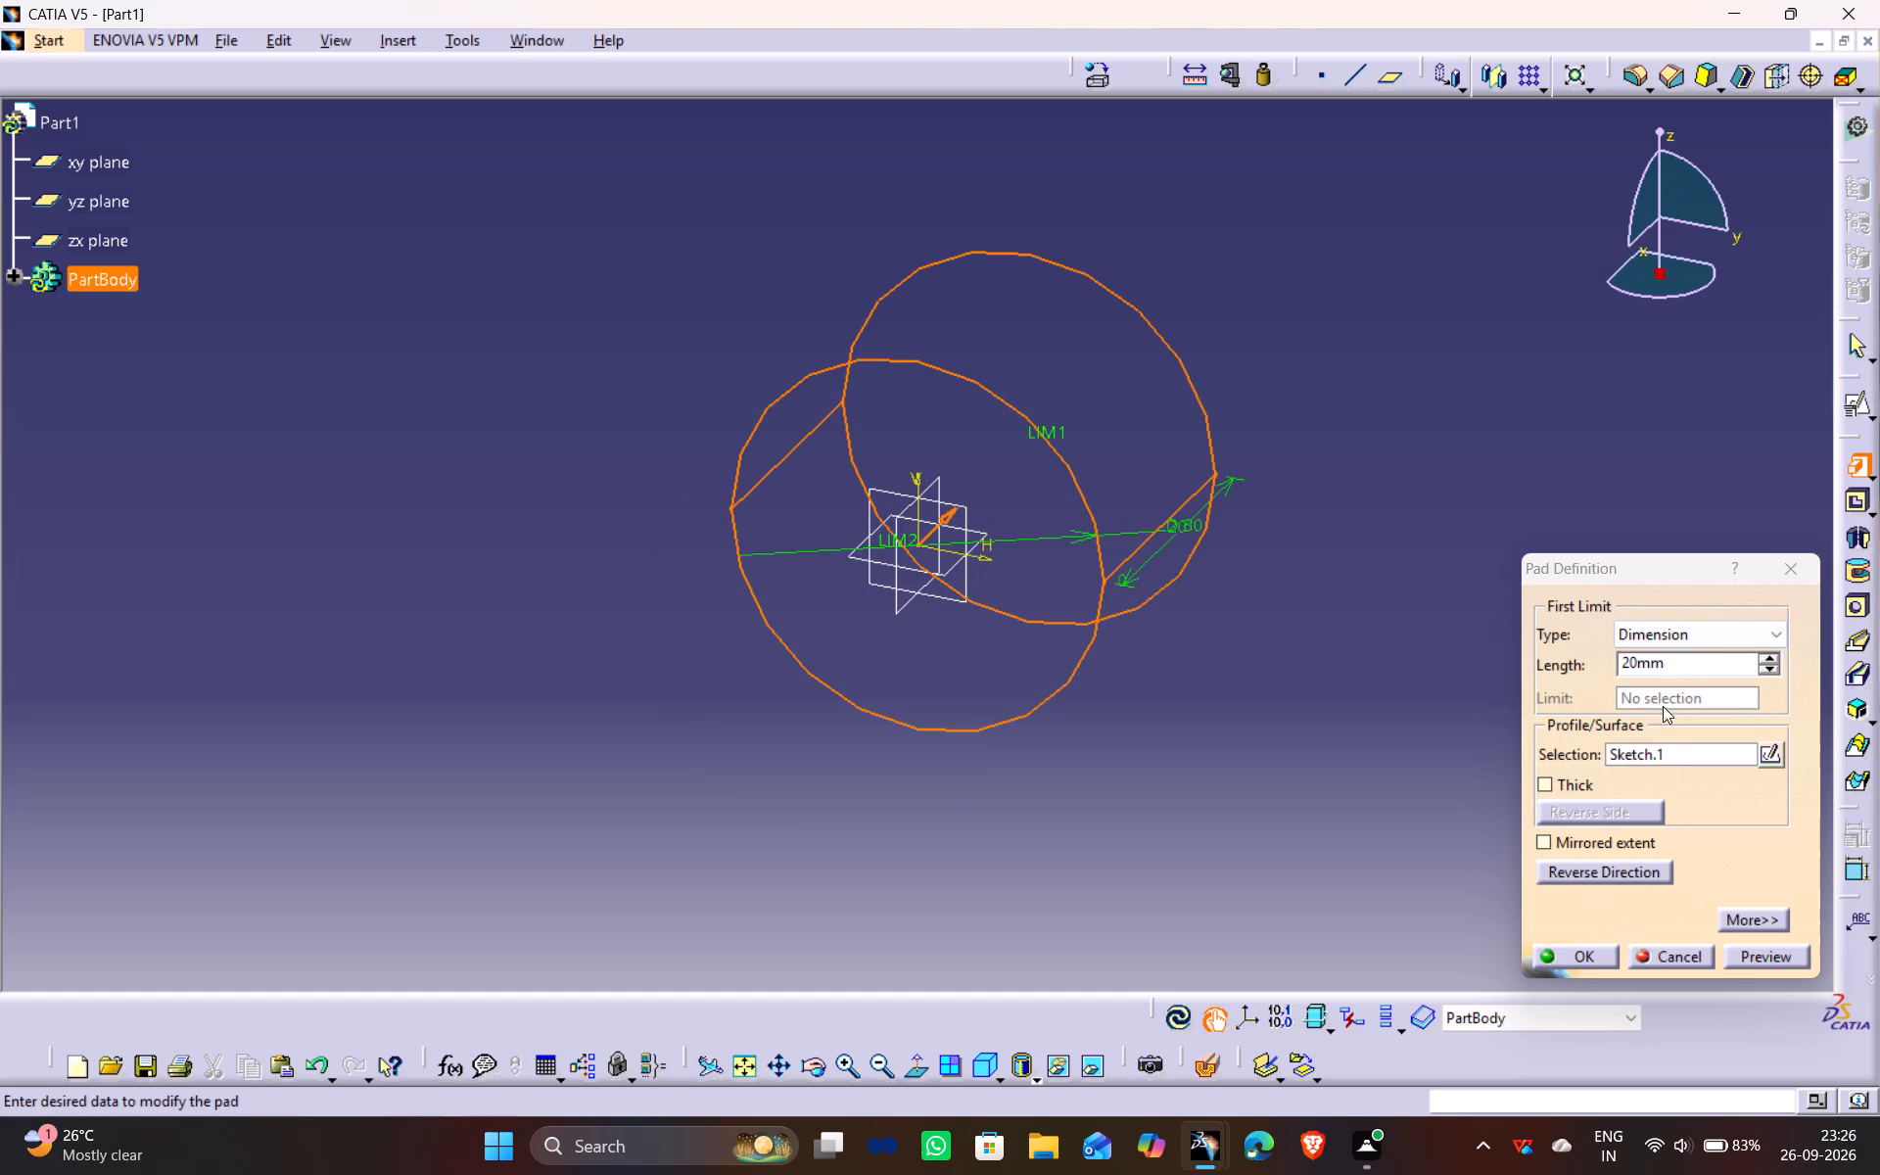
drag(1637, 662, 1492, 652)
key(1)
key(0)
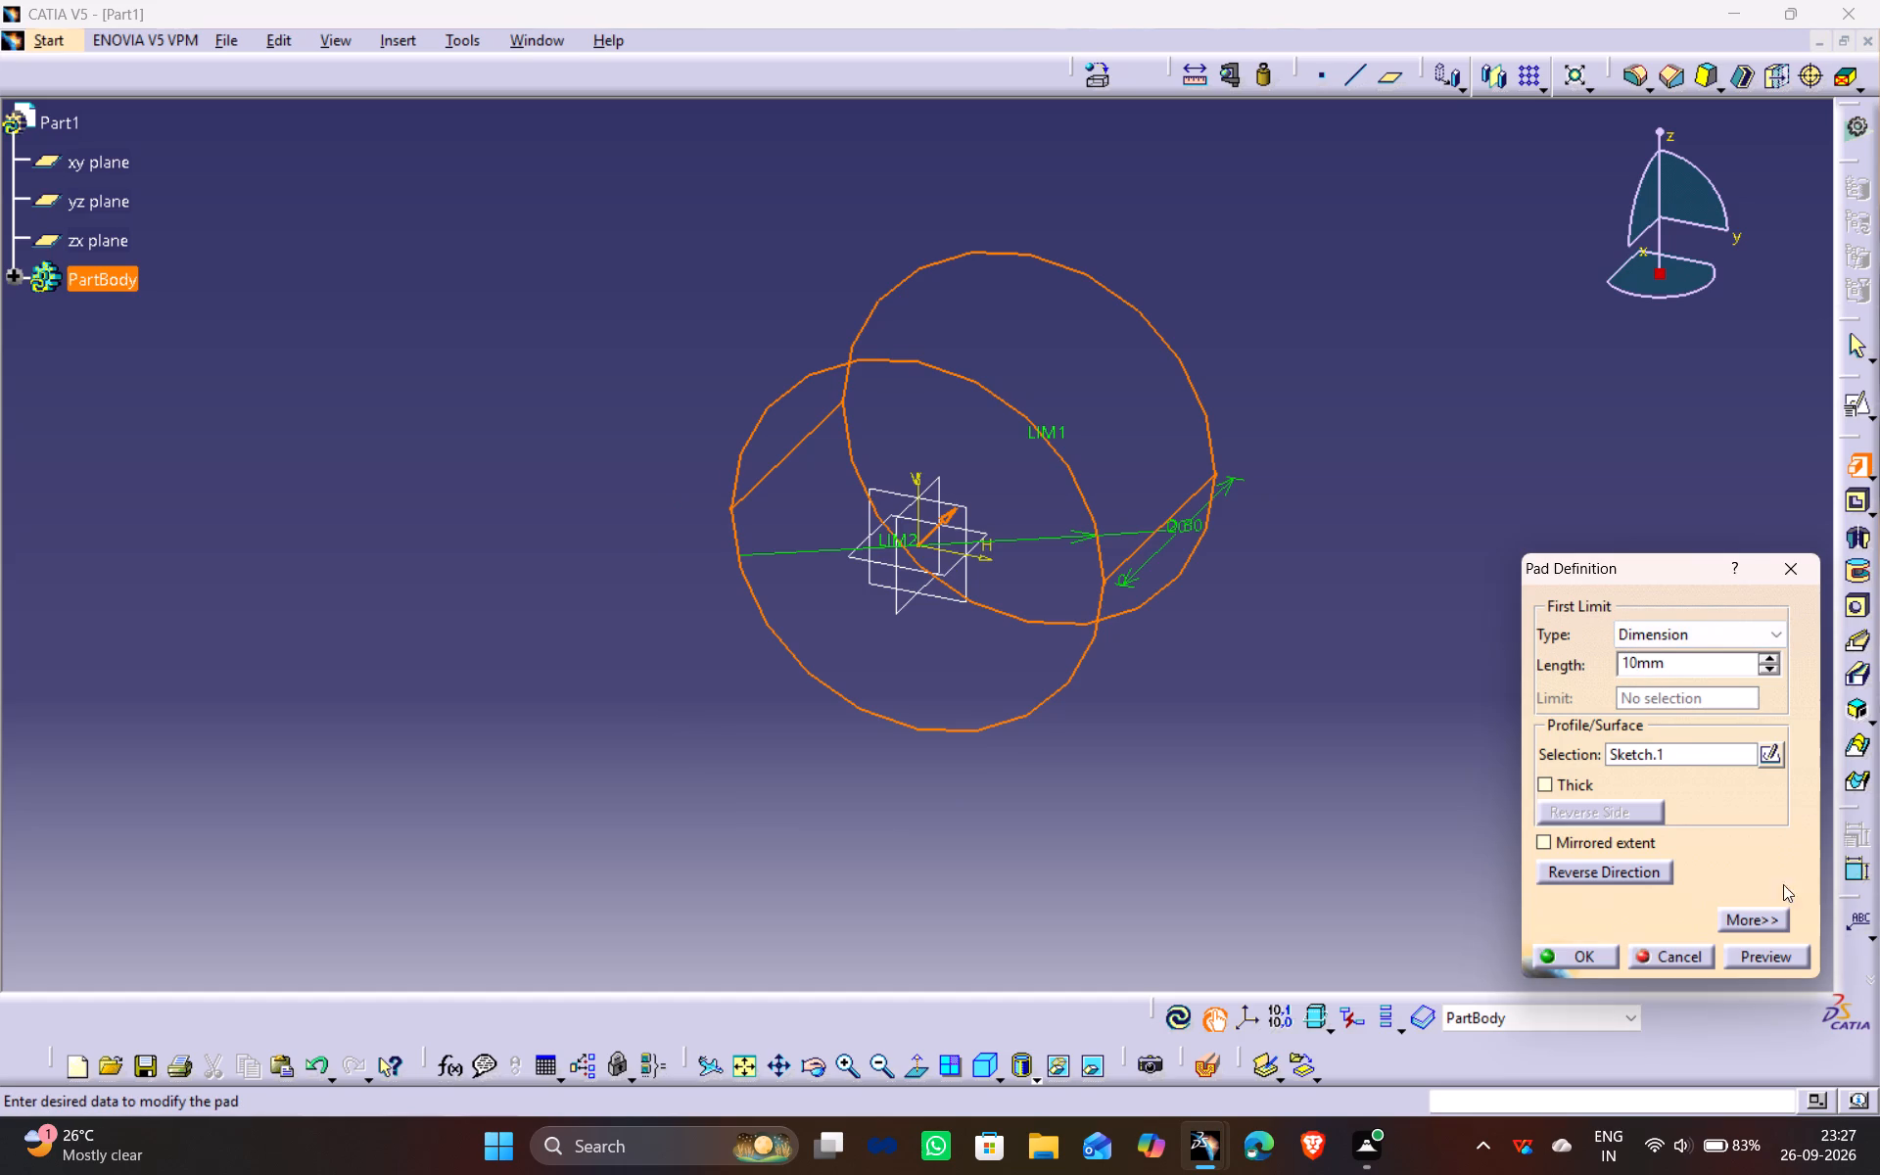
click(1761, 956)
click(1574, 949)
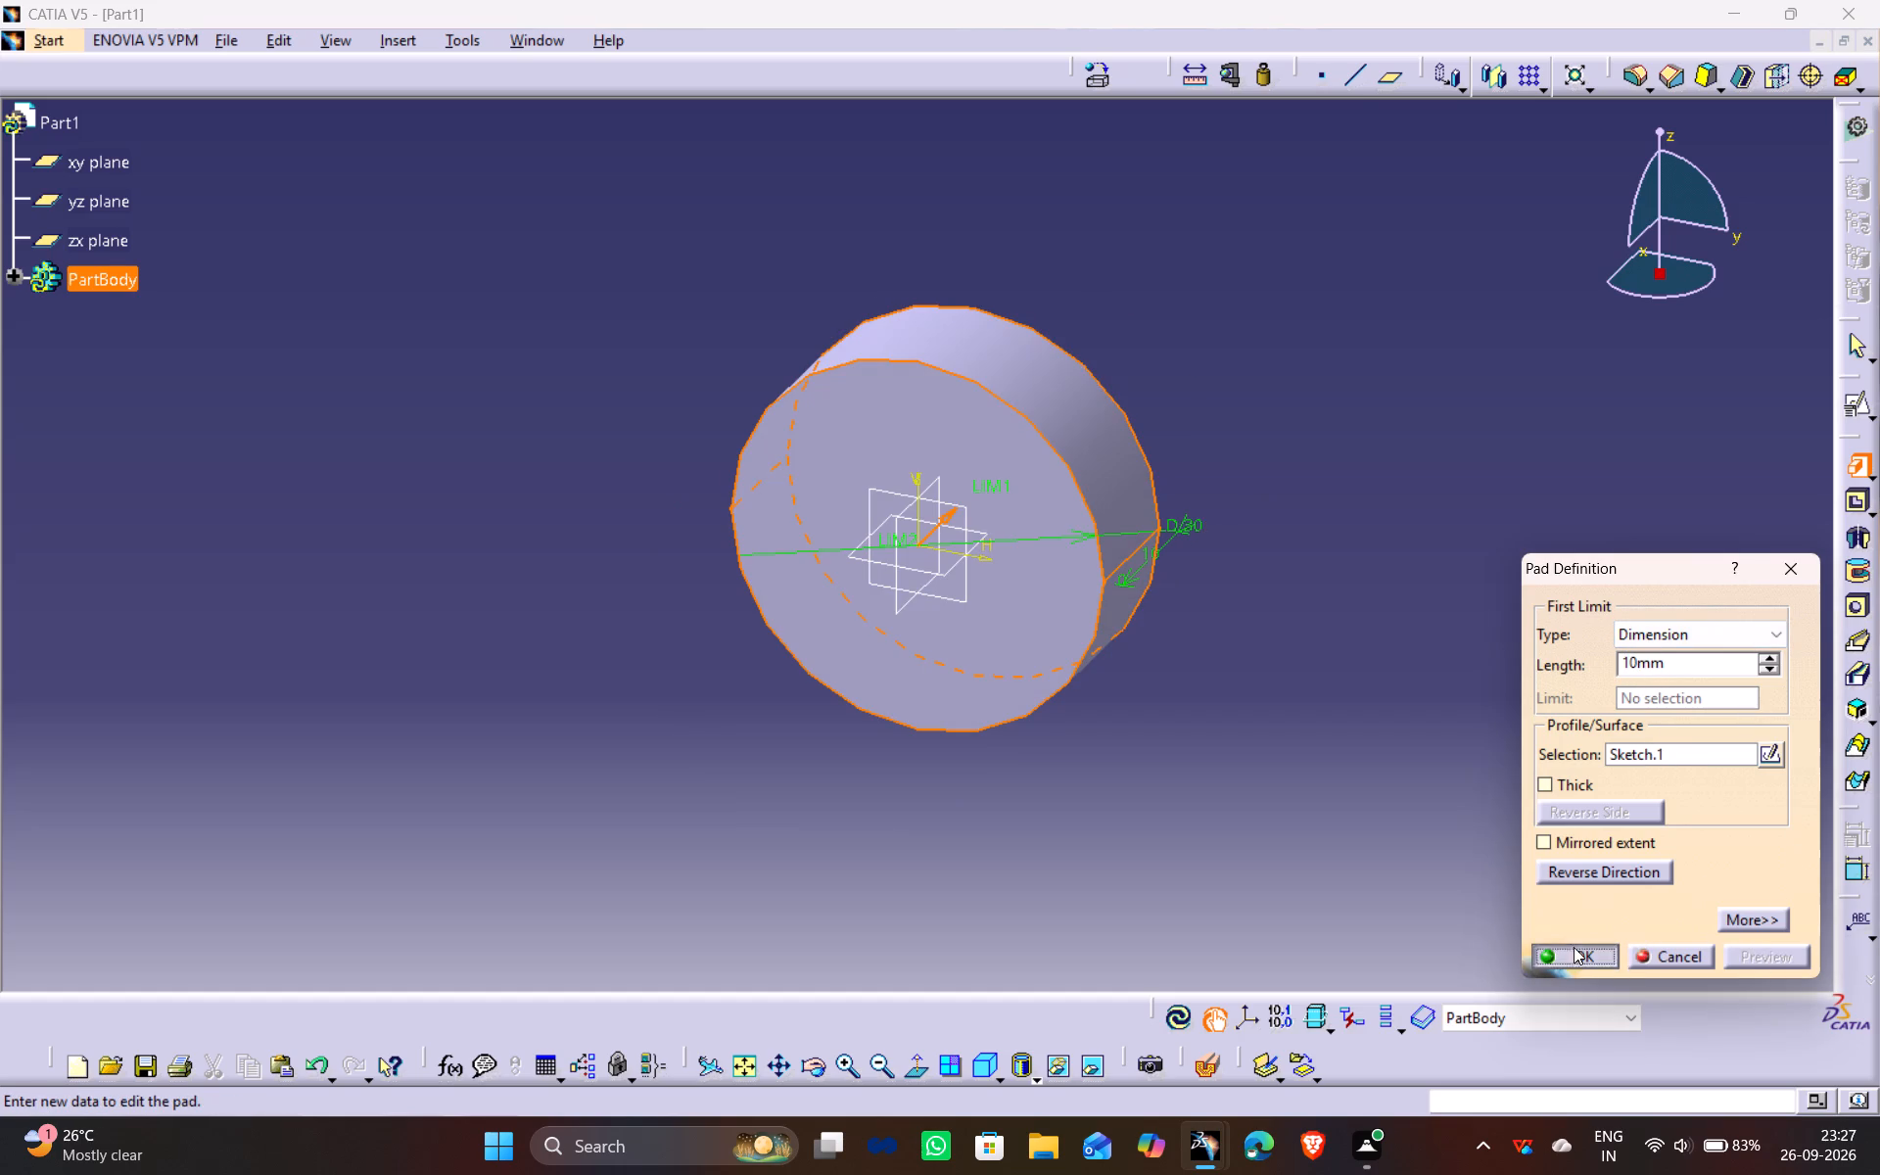
drag(1553, 703, 1540, 683)
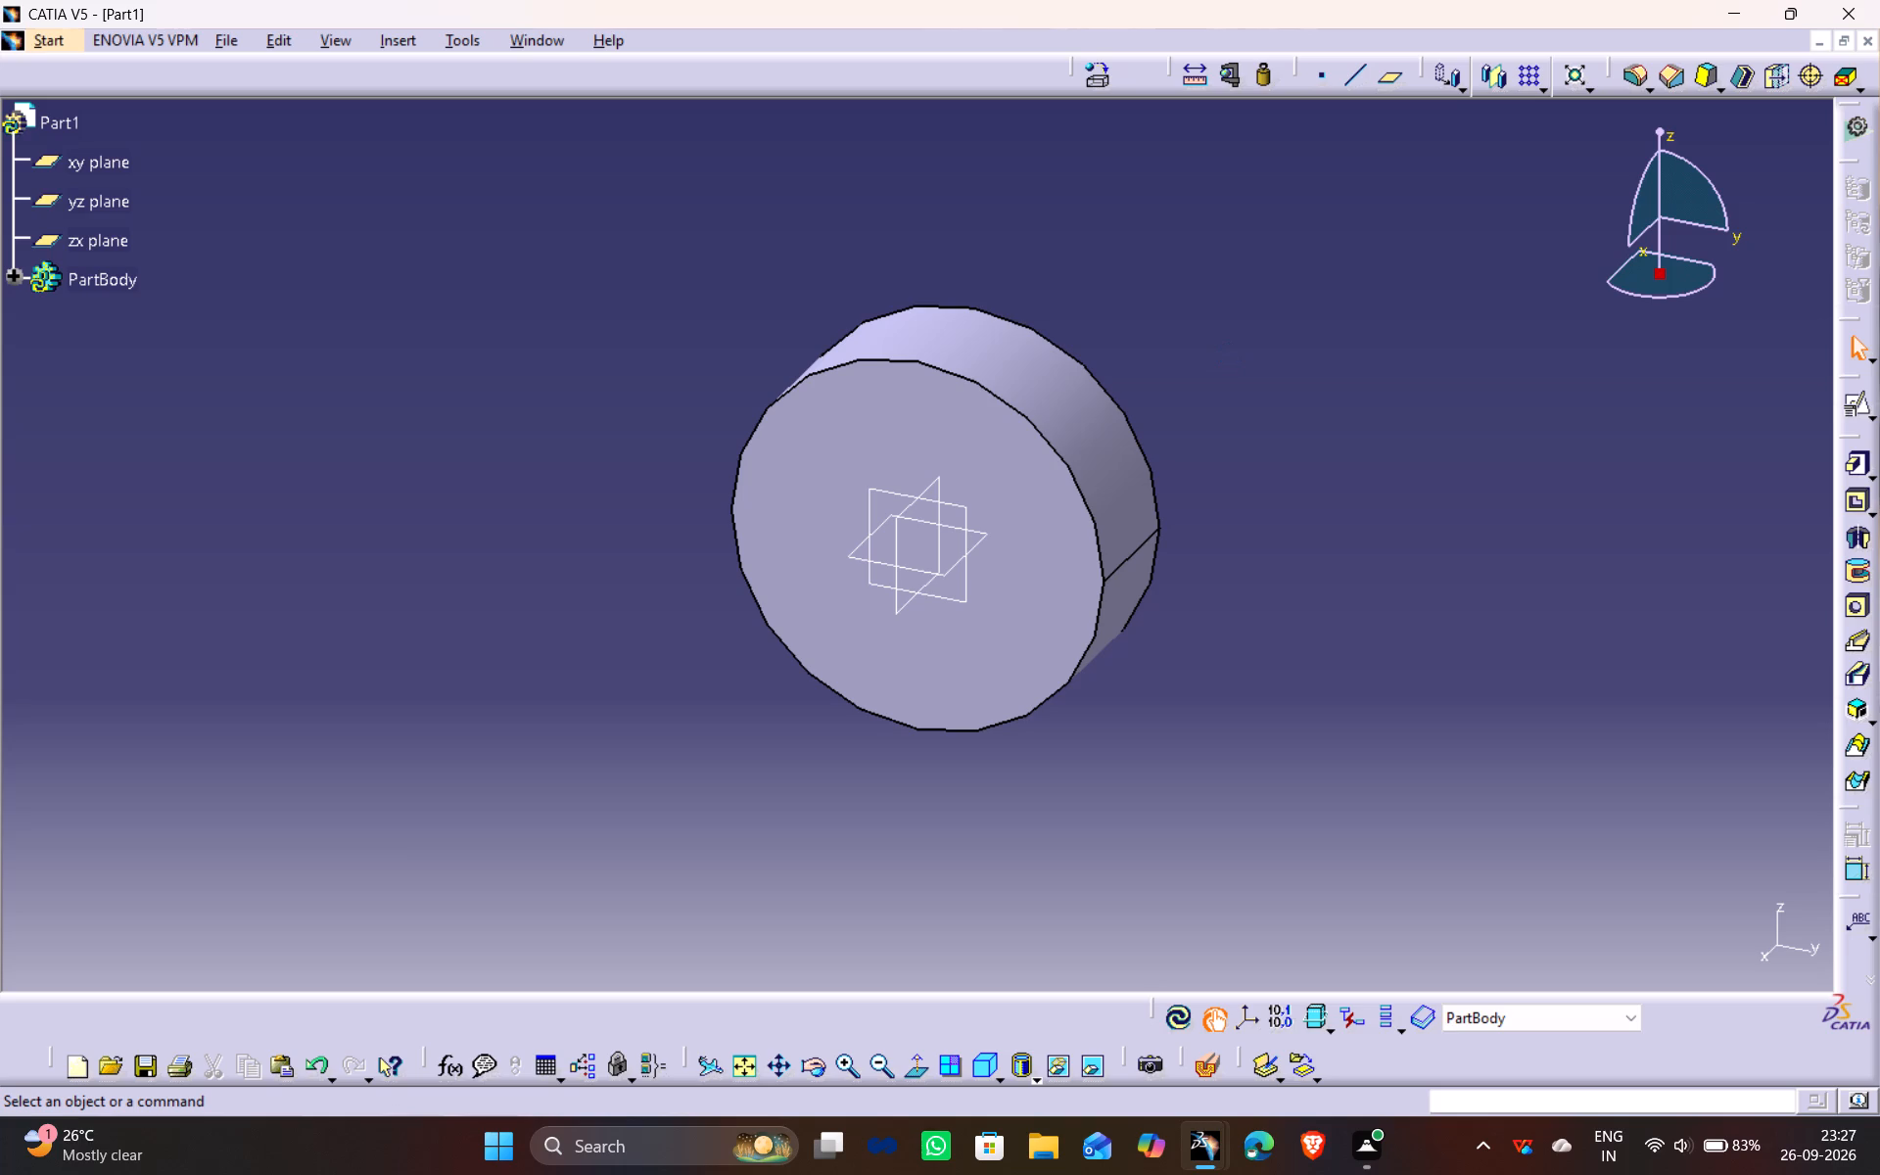
Start a positioned sketch on the disc's flat face opposite the yz plane and draw a circle about 14.6 mm in diameter centred on the origin.
middle_drag(1223, 263, 754, 407)
drag(1223, 263, 756, 408)
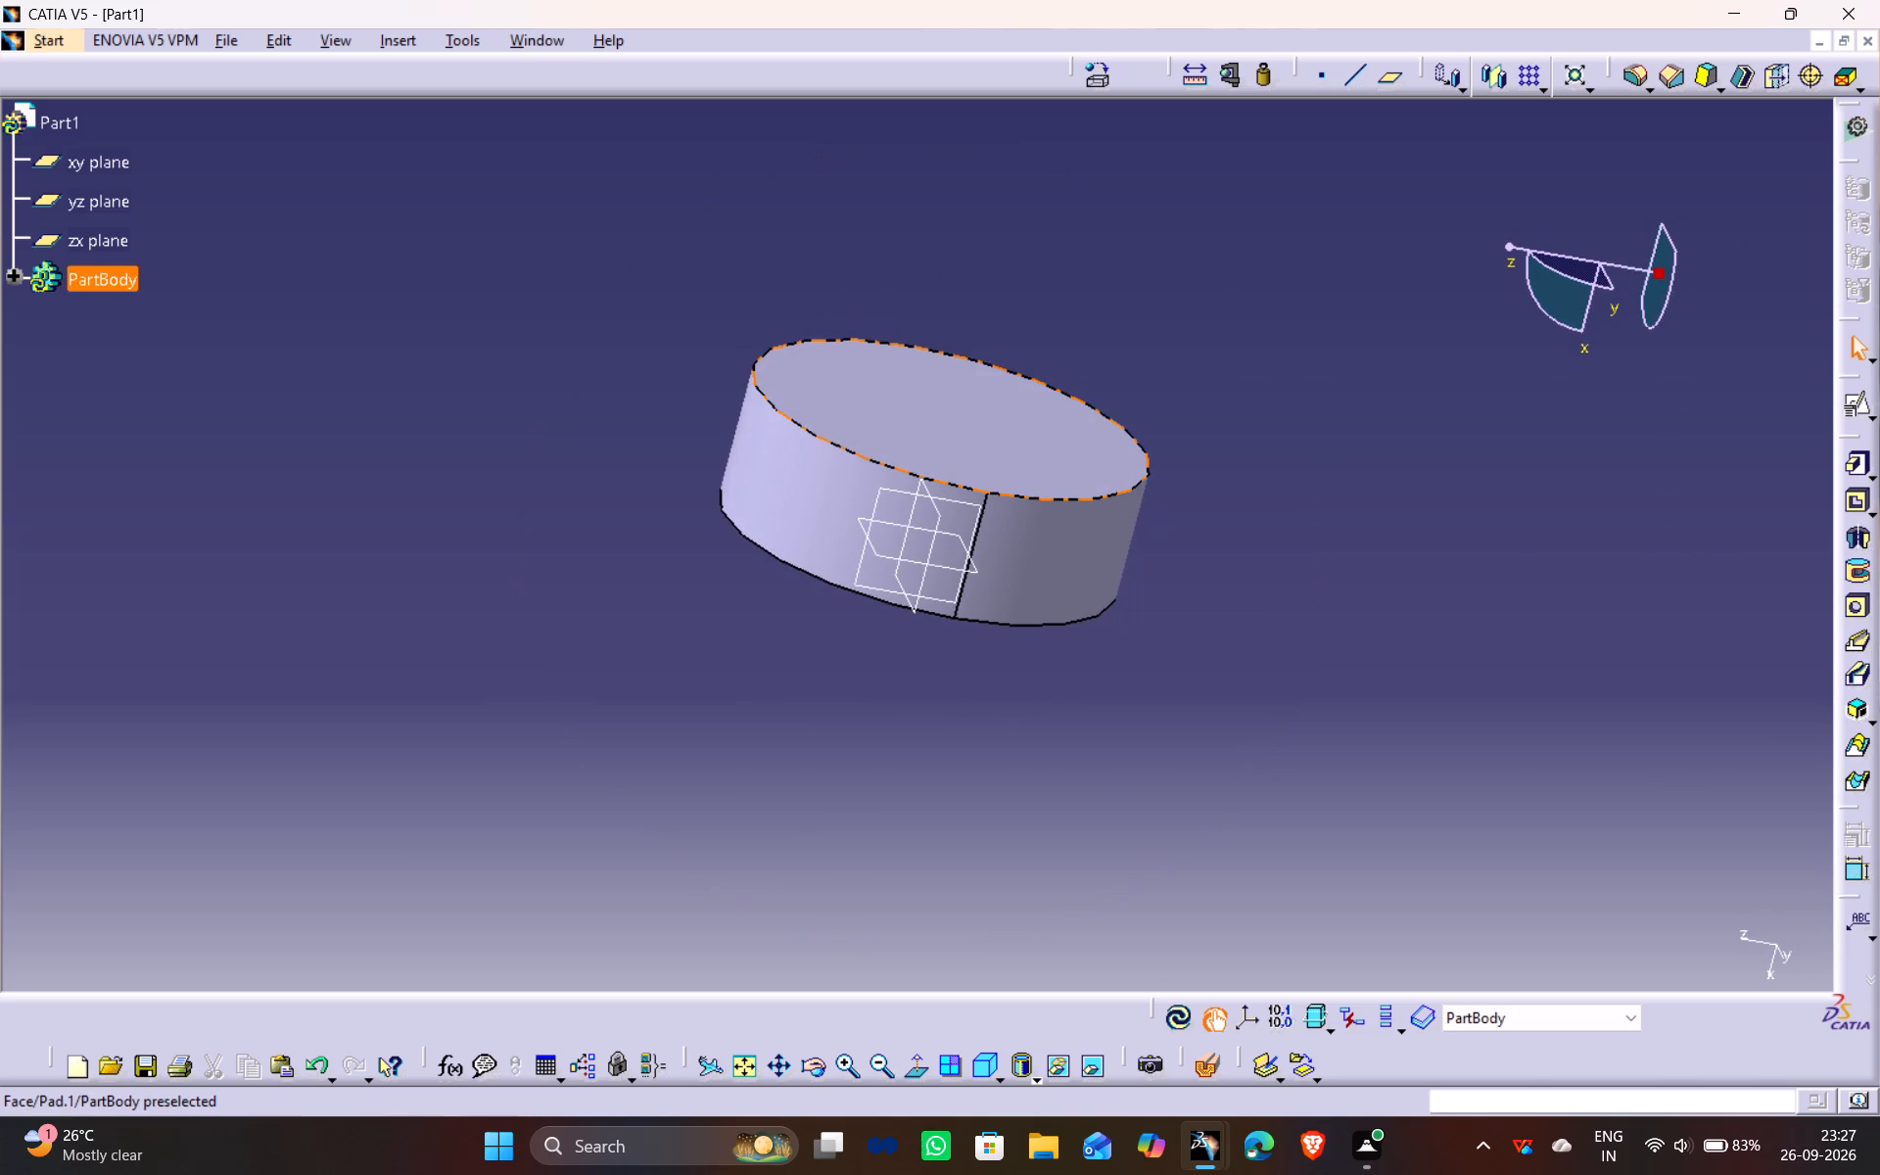
click(944, 425)
click(1866, 406)
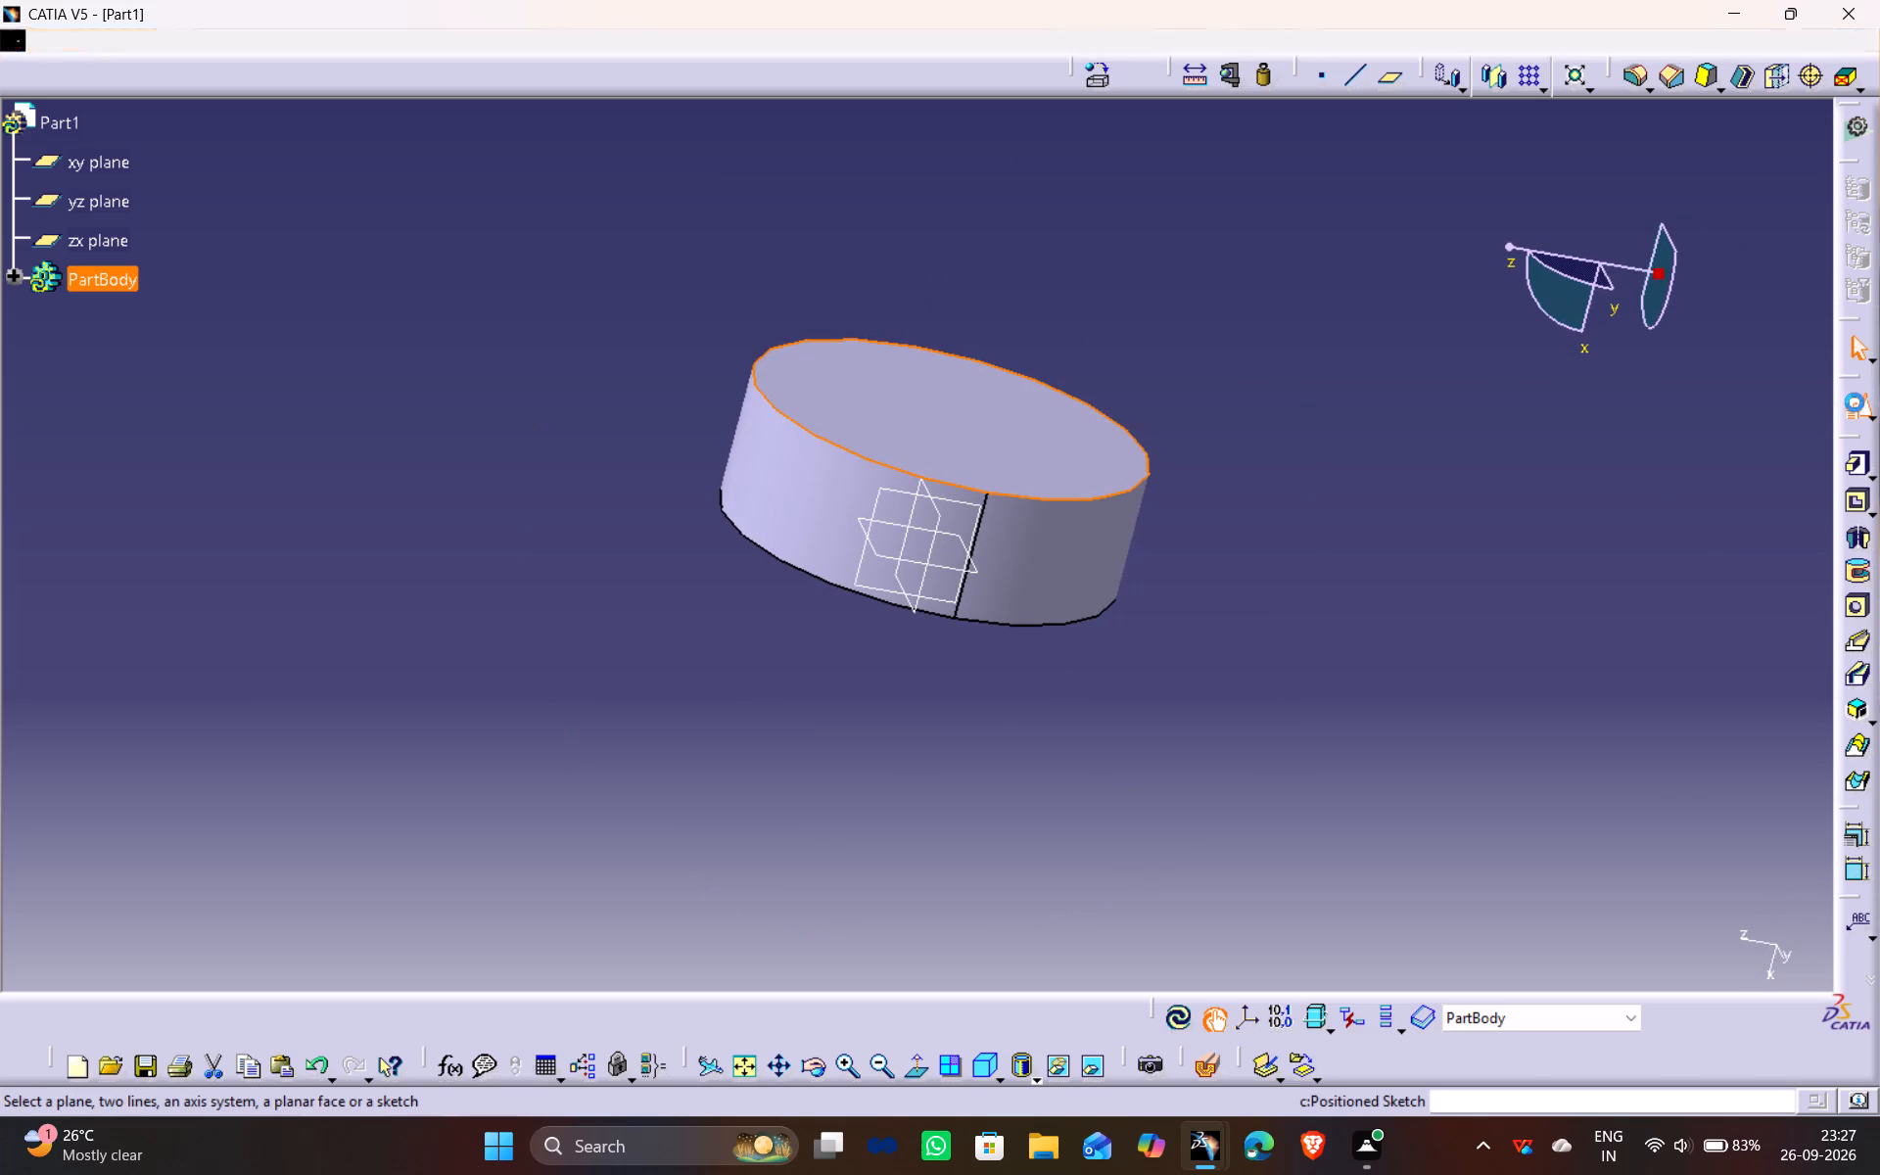
click(1670, 946)
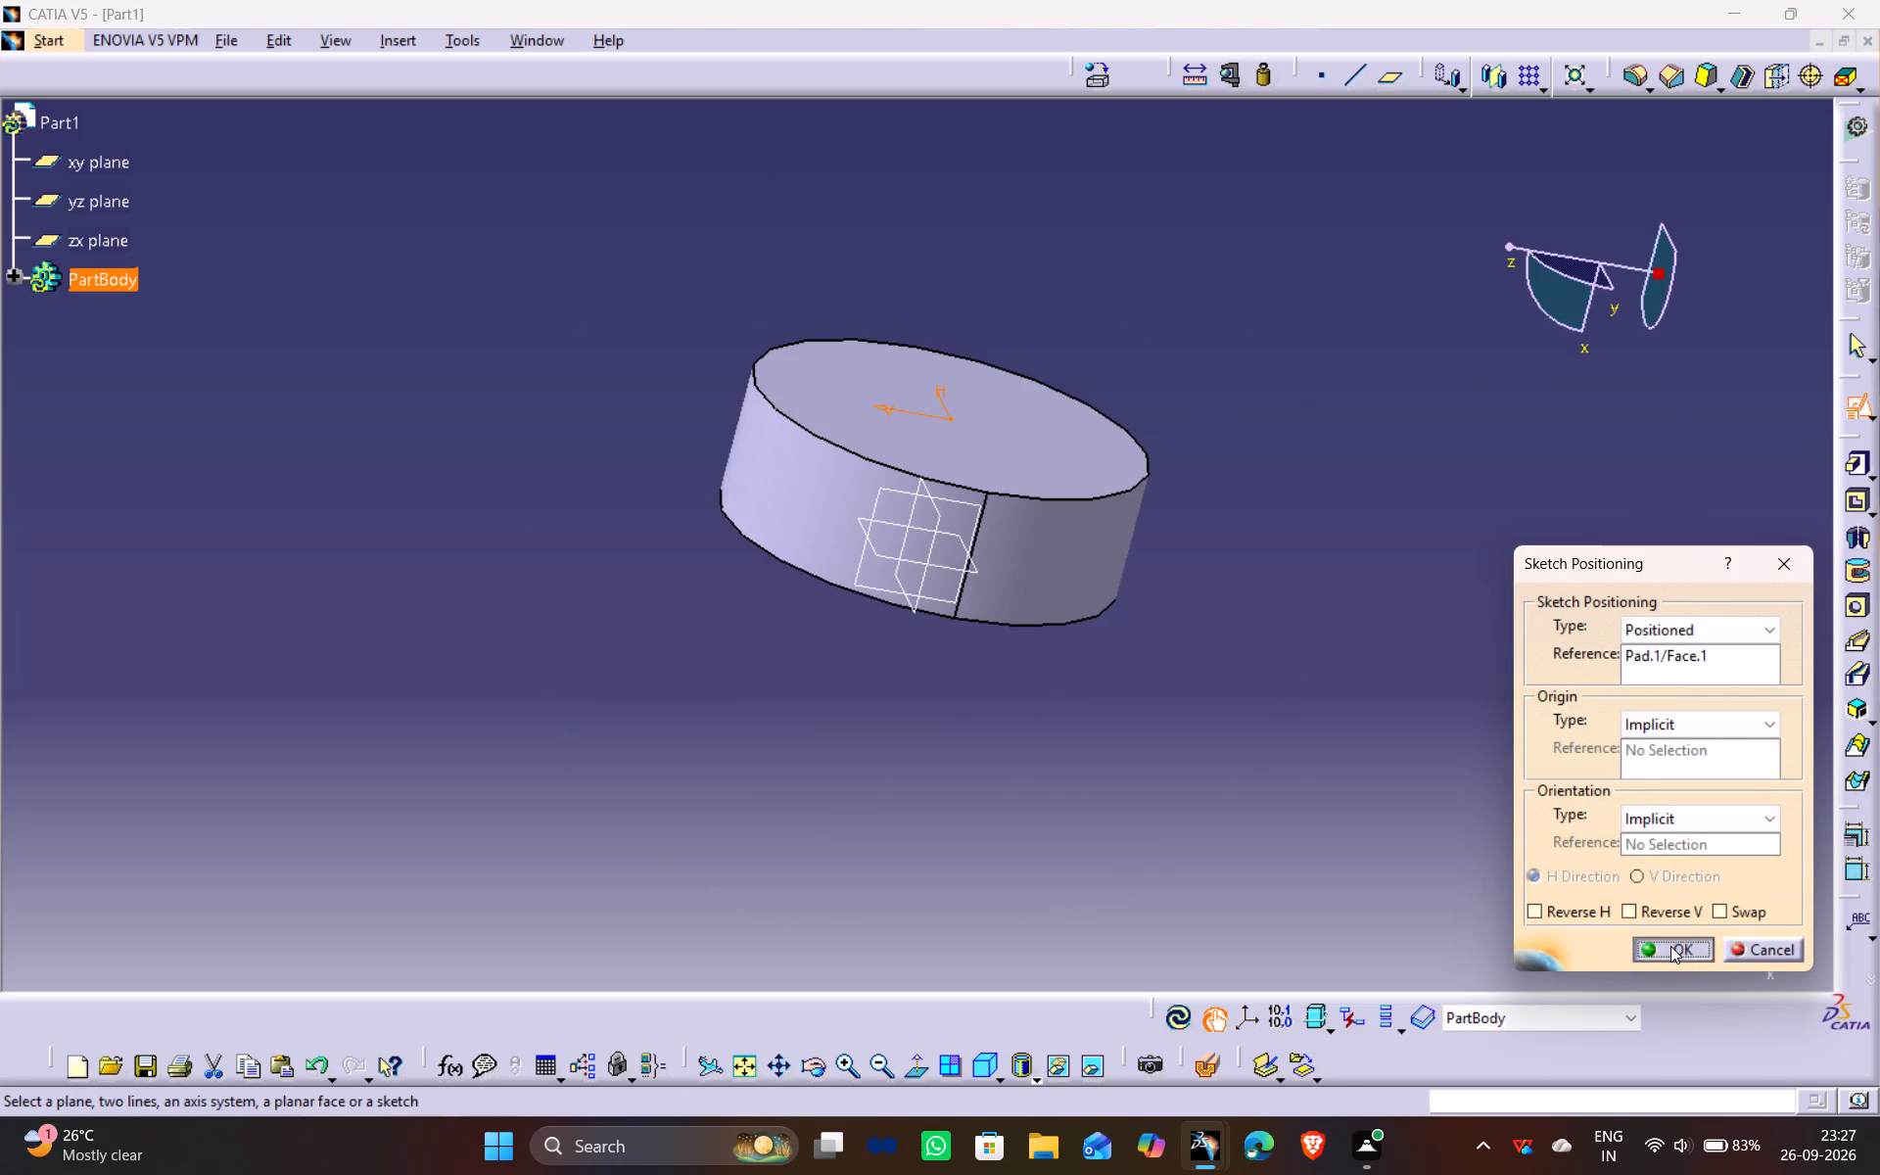
middle_drag(1537, 530, 965, 405)
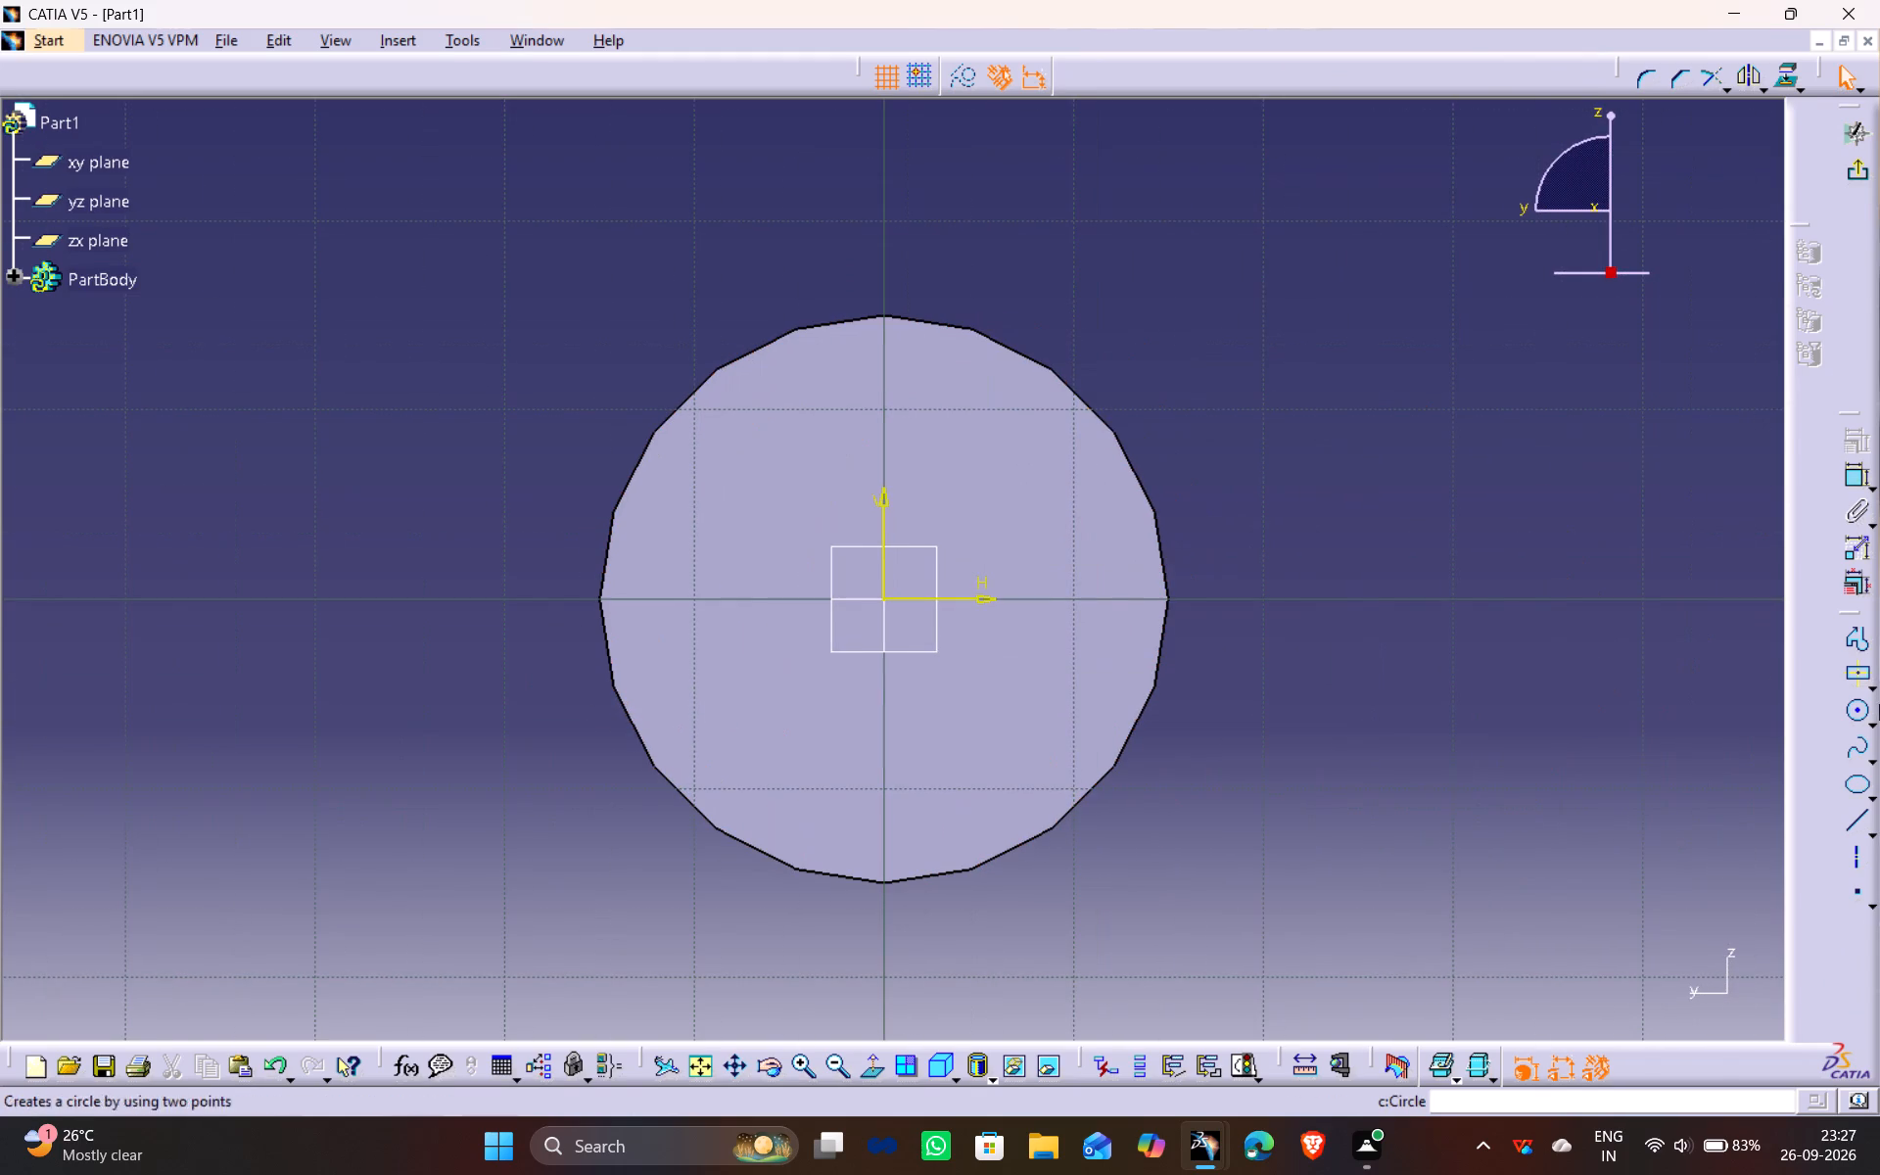
click(1854, 715)
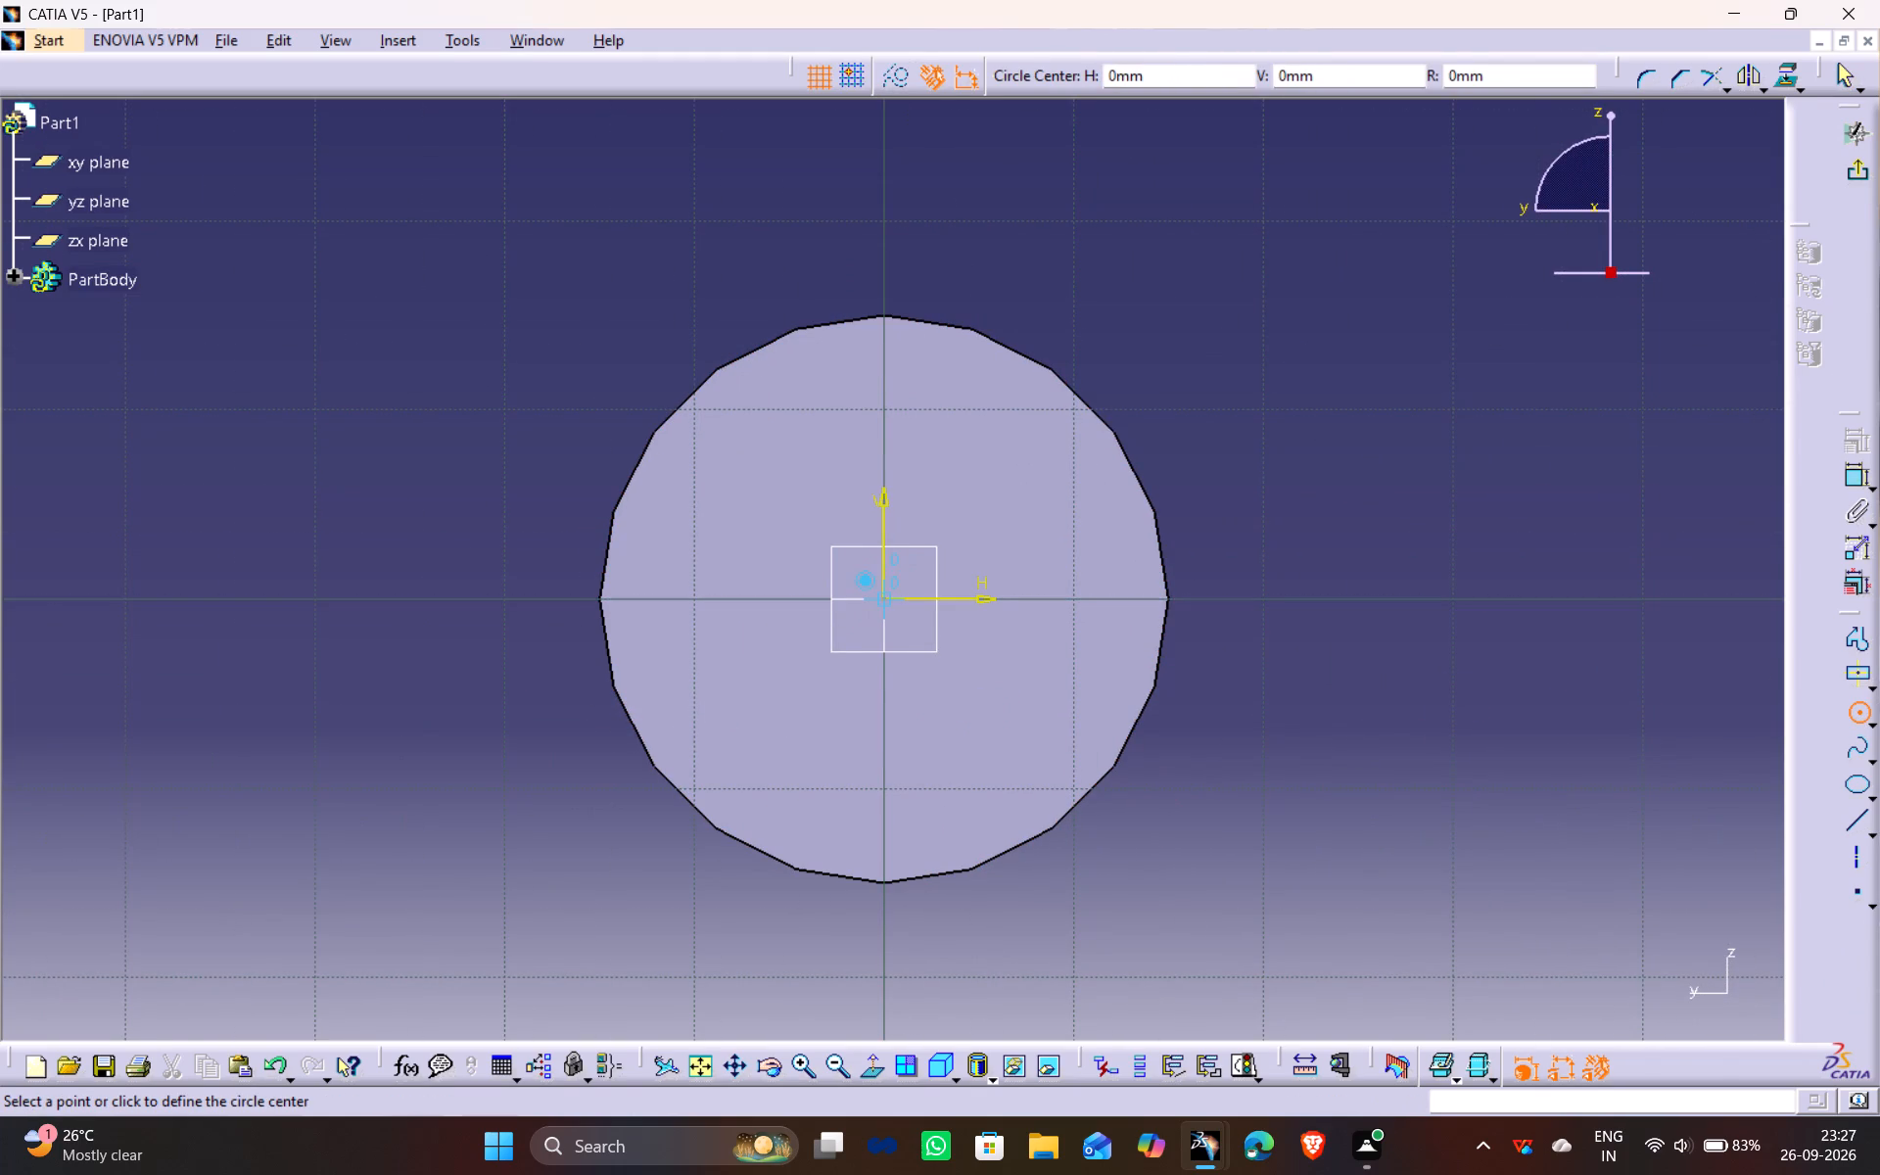
click(886, 595)
click(1012, 548)
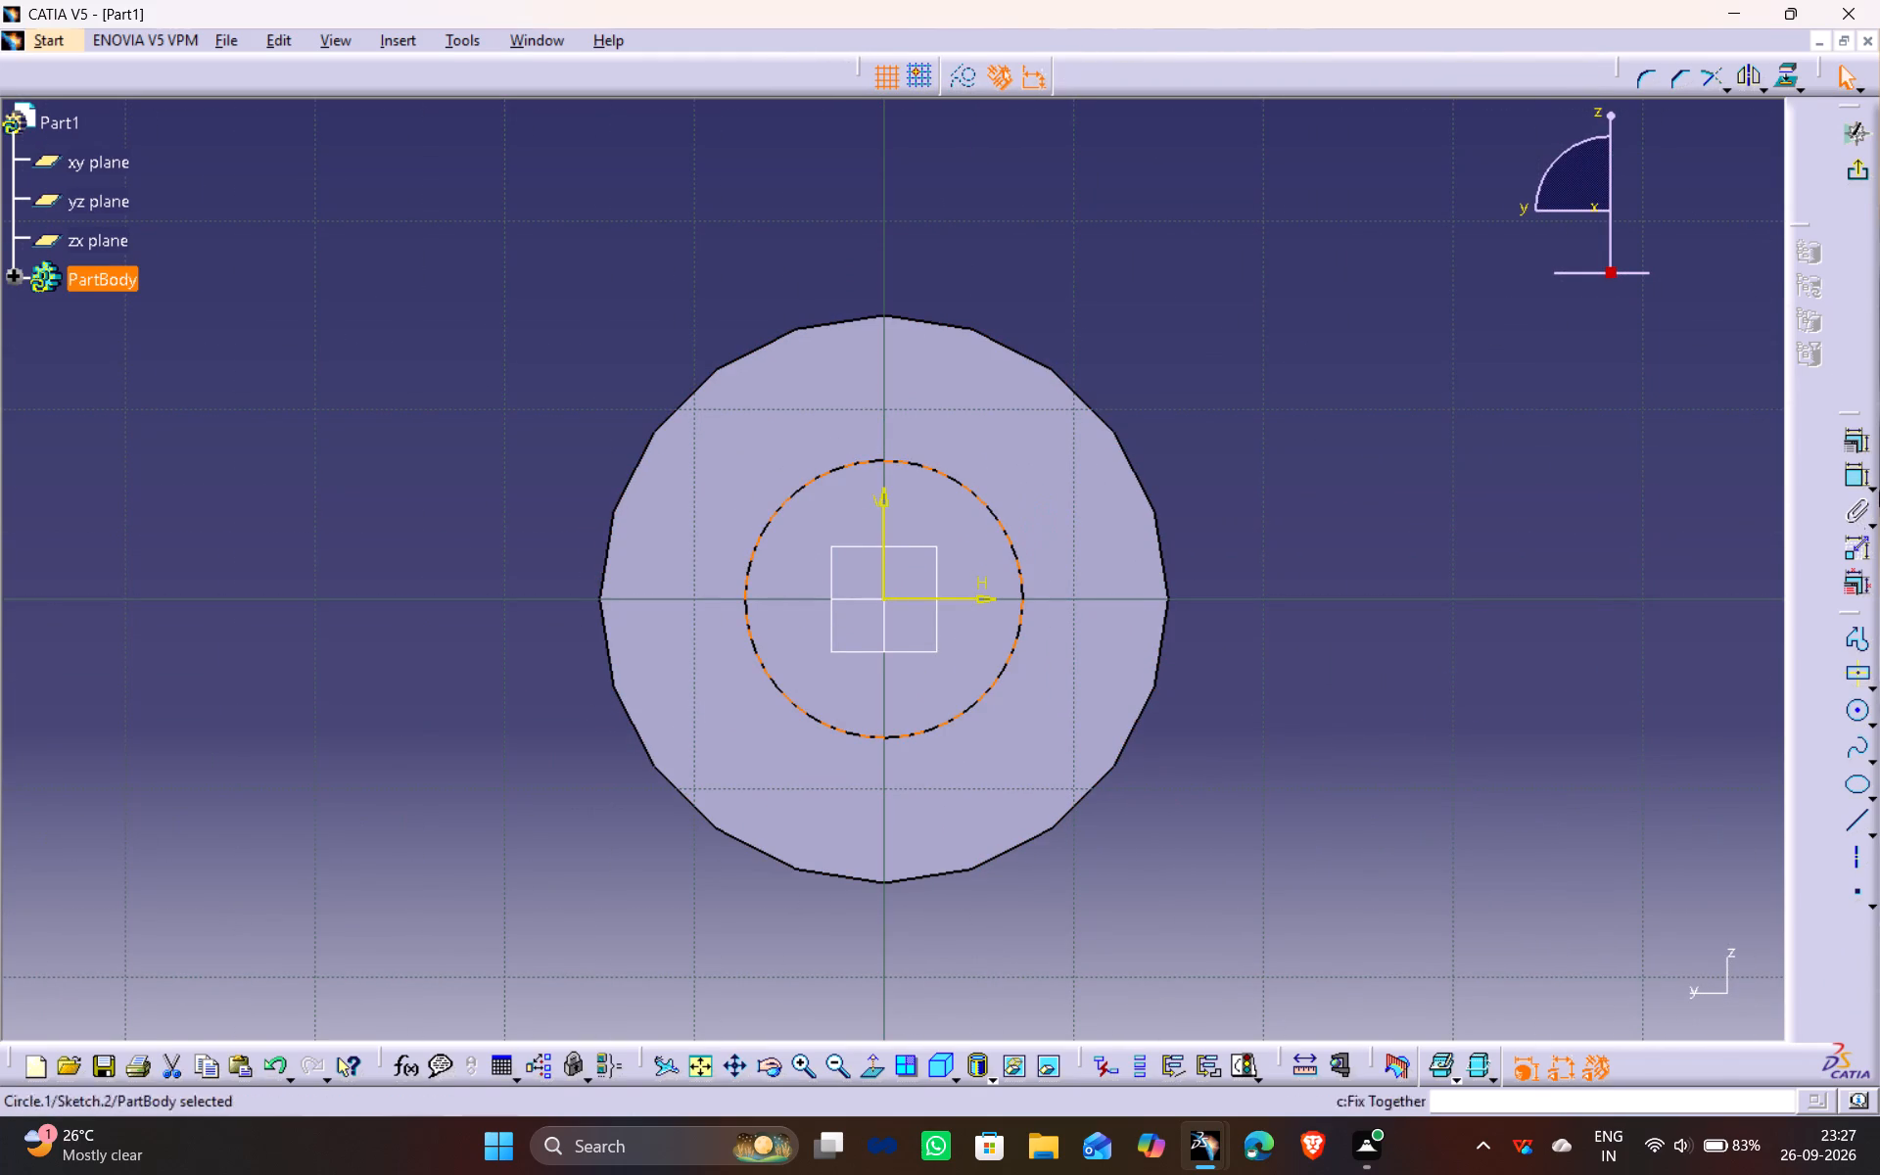
Dimension the new circle's diameter and open that dimension for editing.
click(1852, 482)
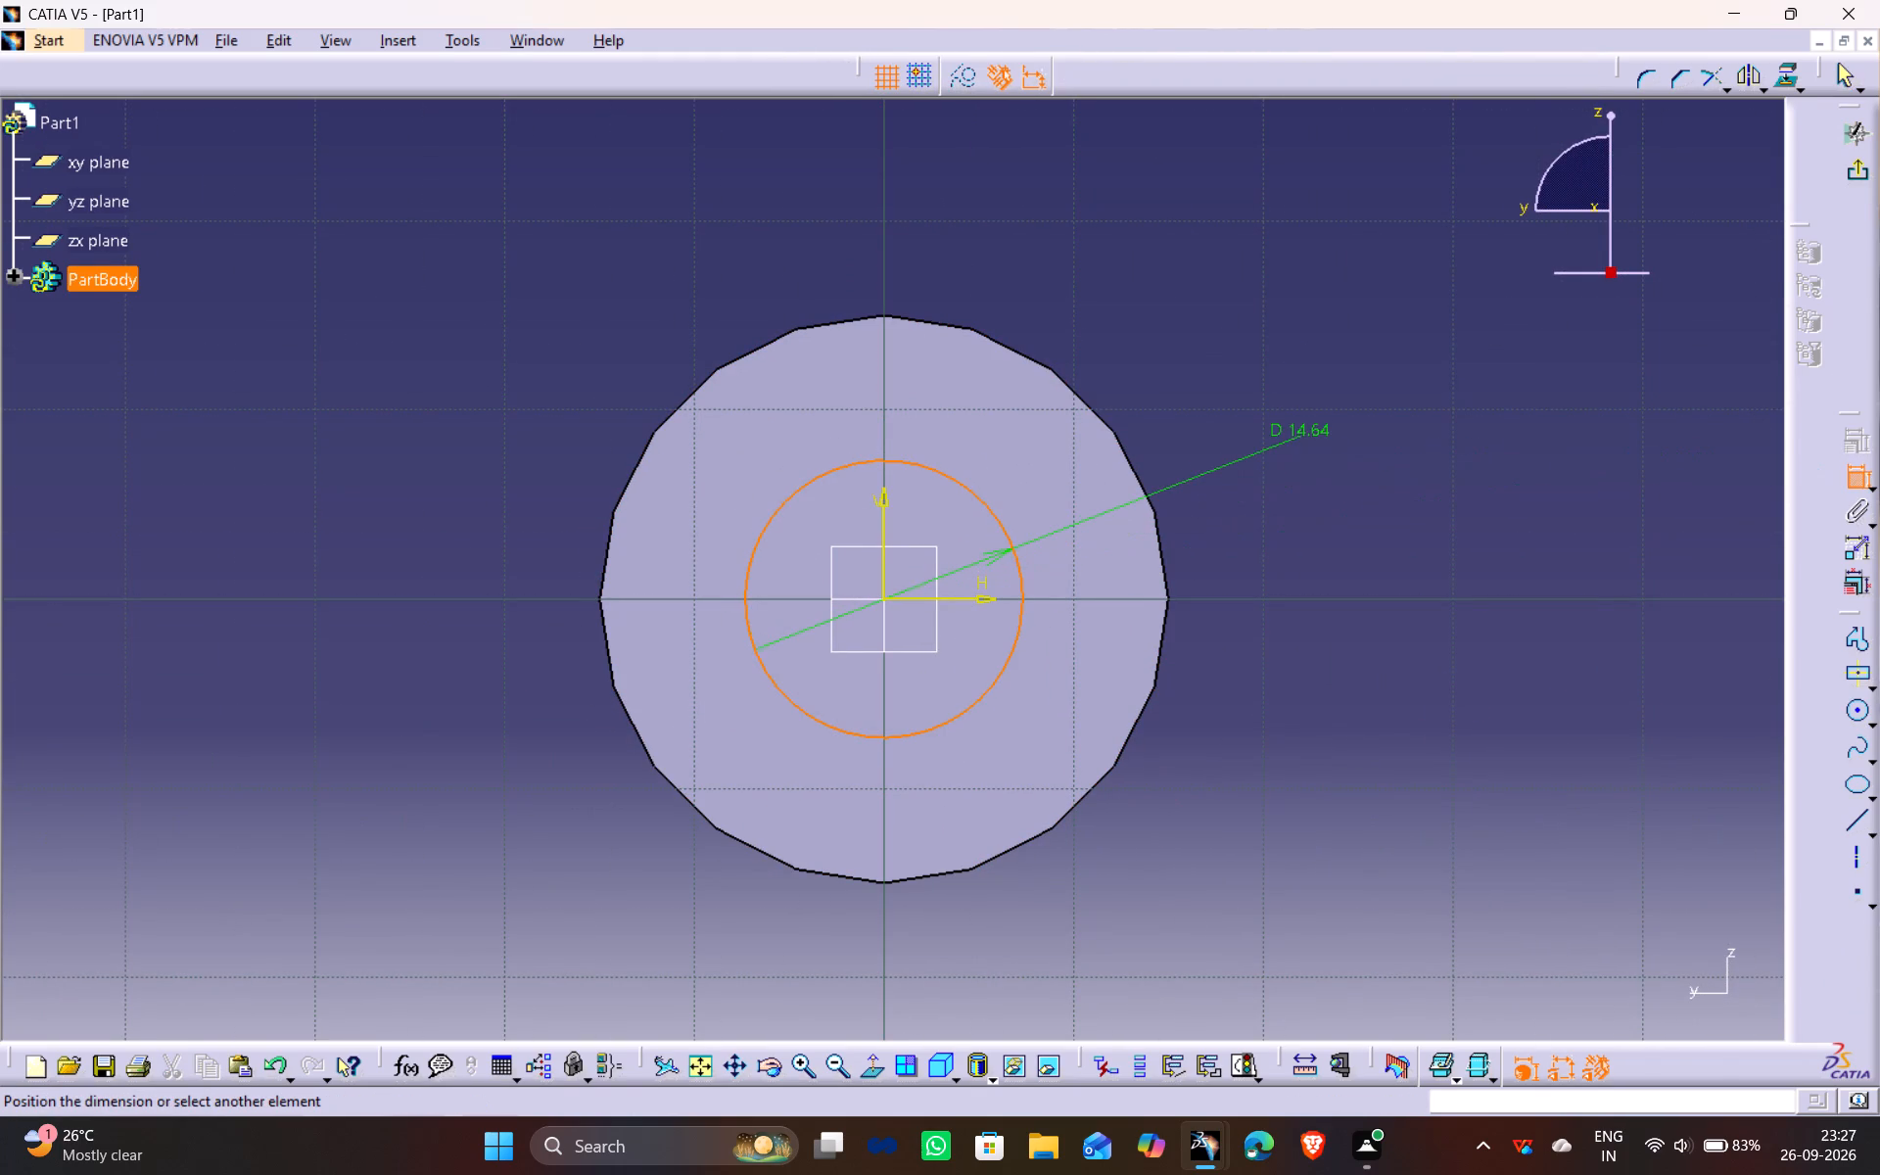
click(1301, 424)
double_click(1300, 418)
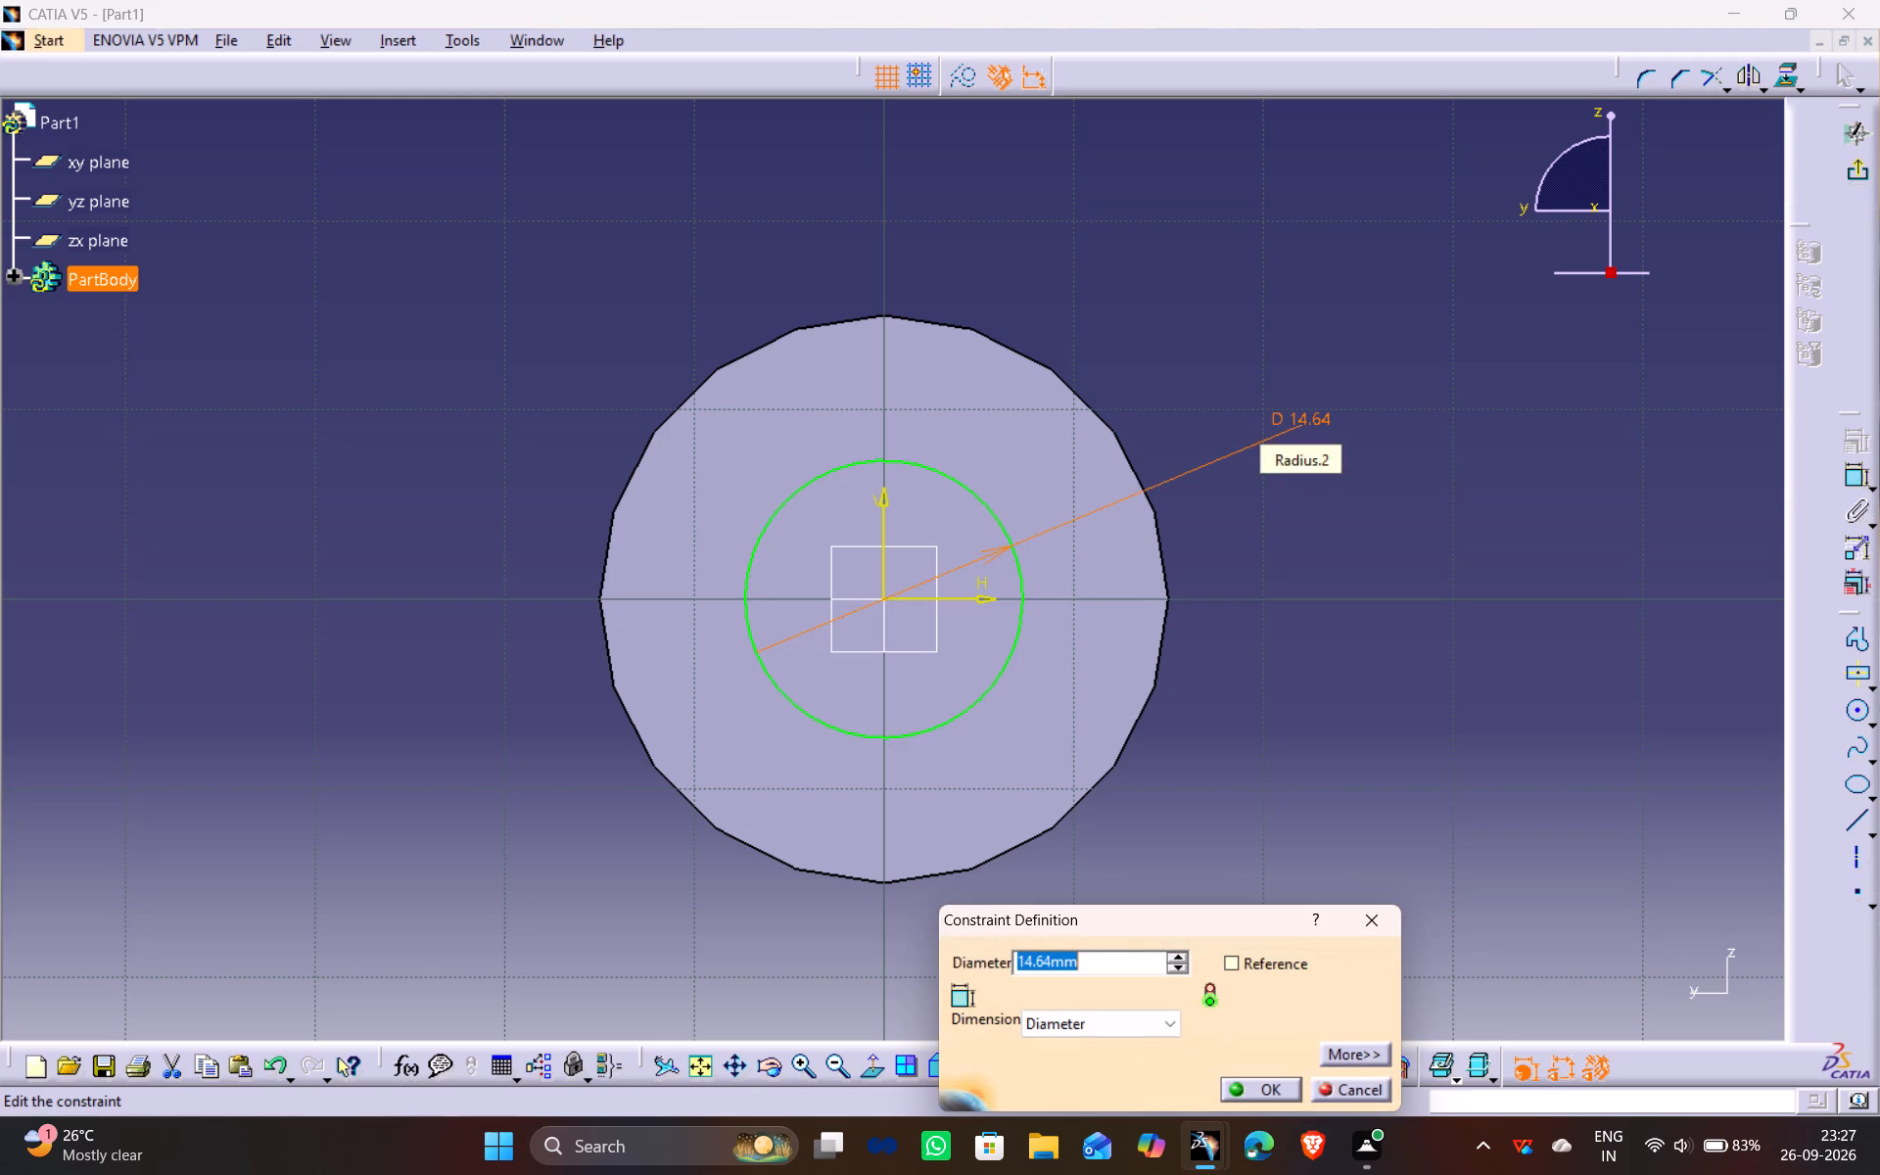
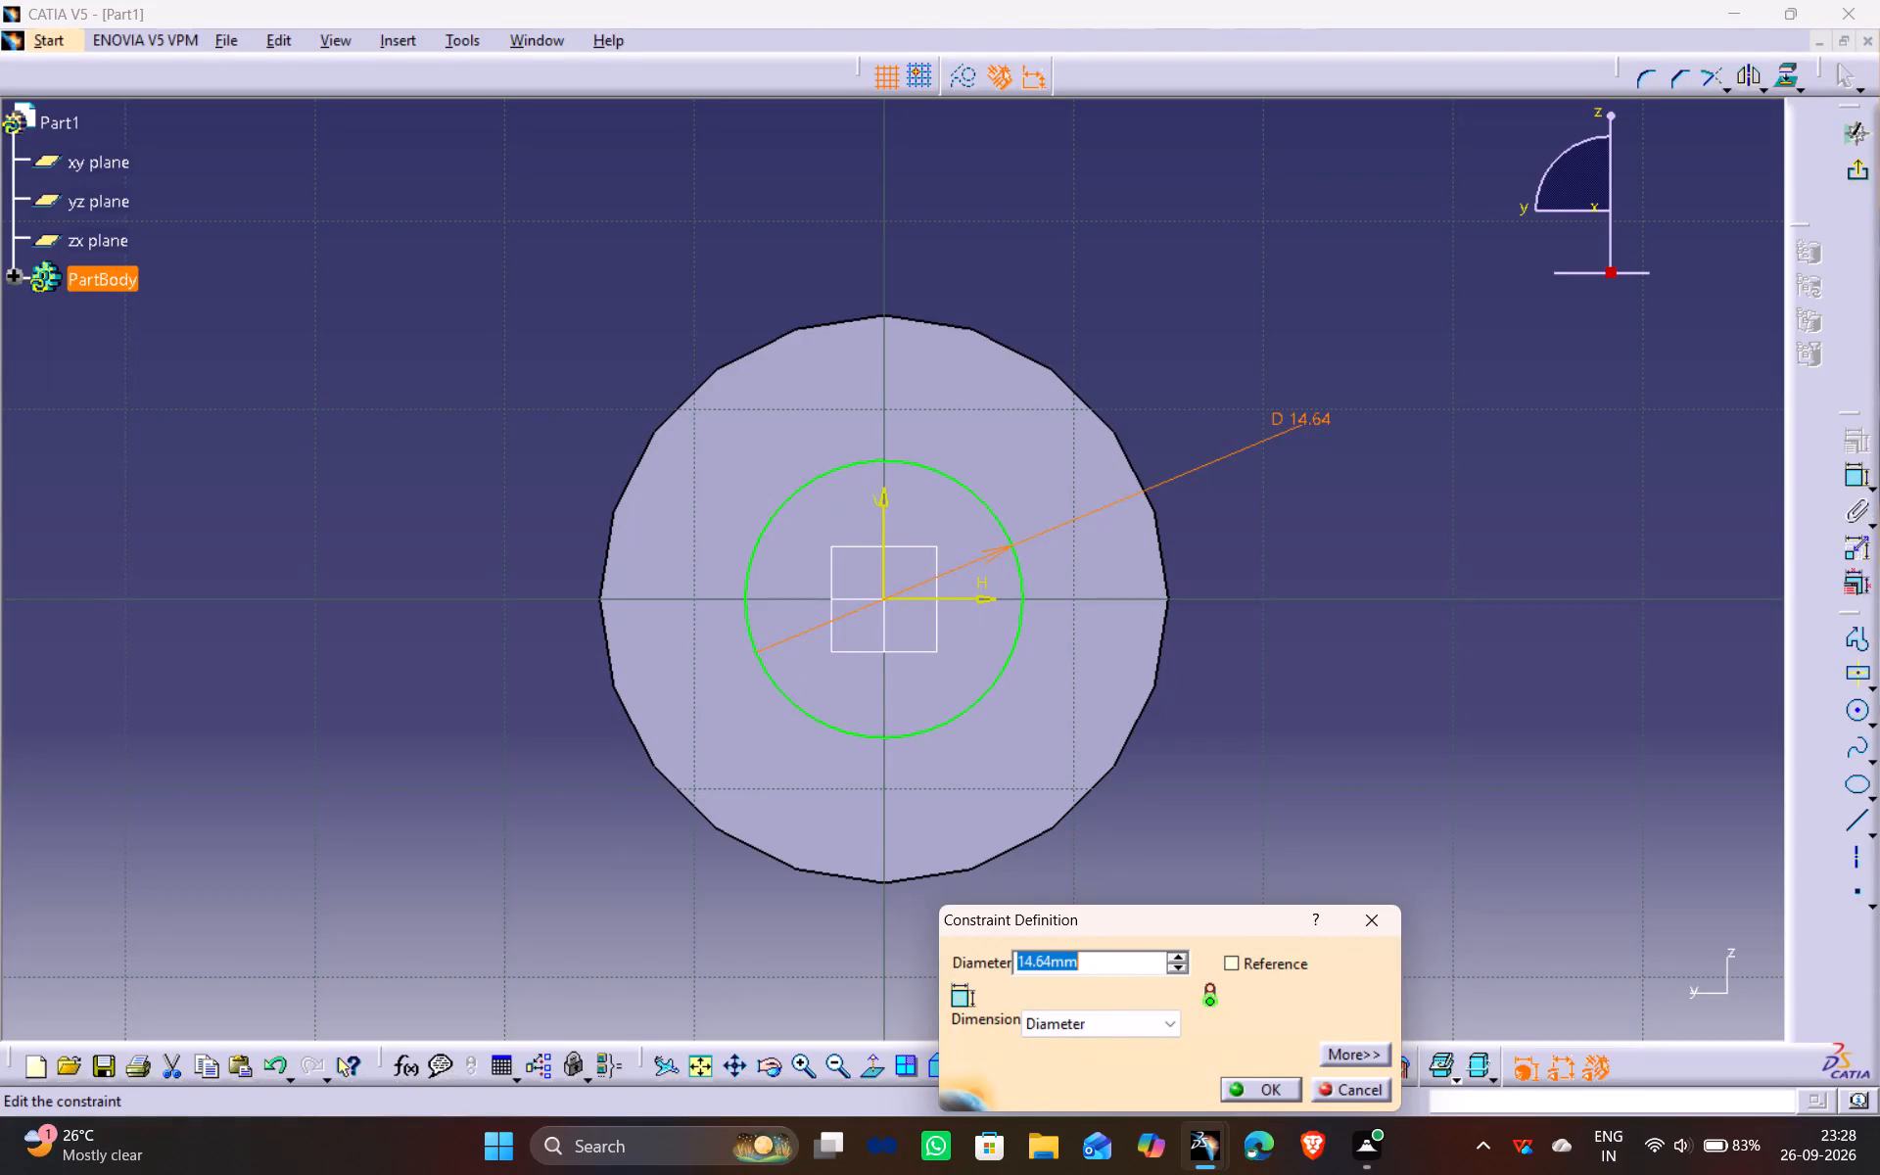
Set the new circle's diameter to 15 mm and exit the sketch.
text(15)
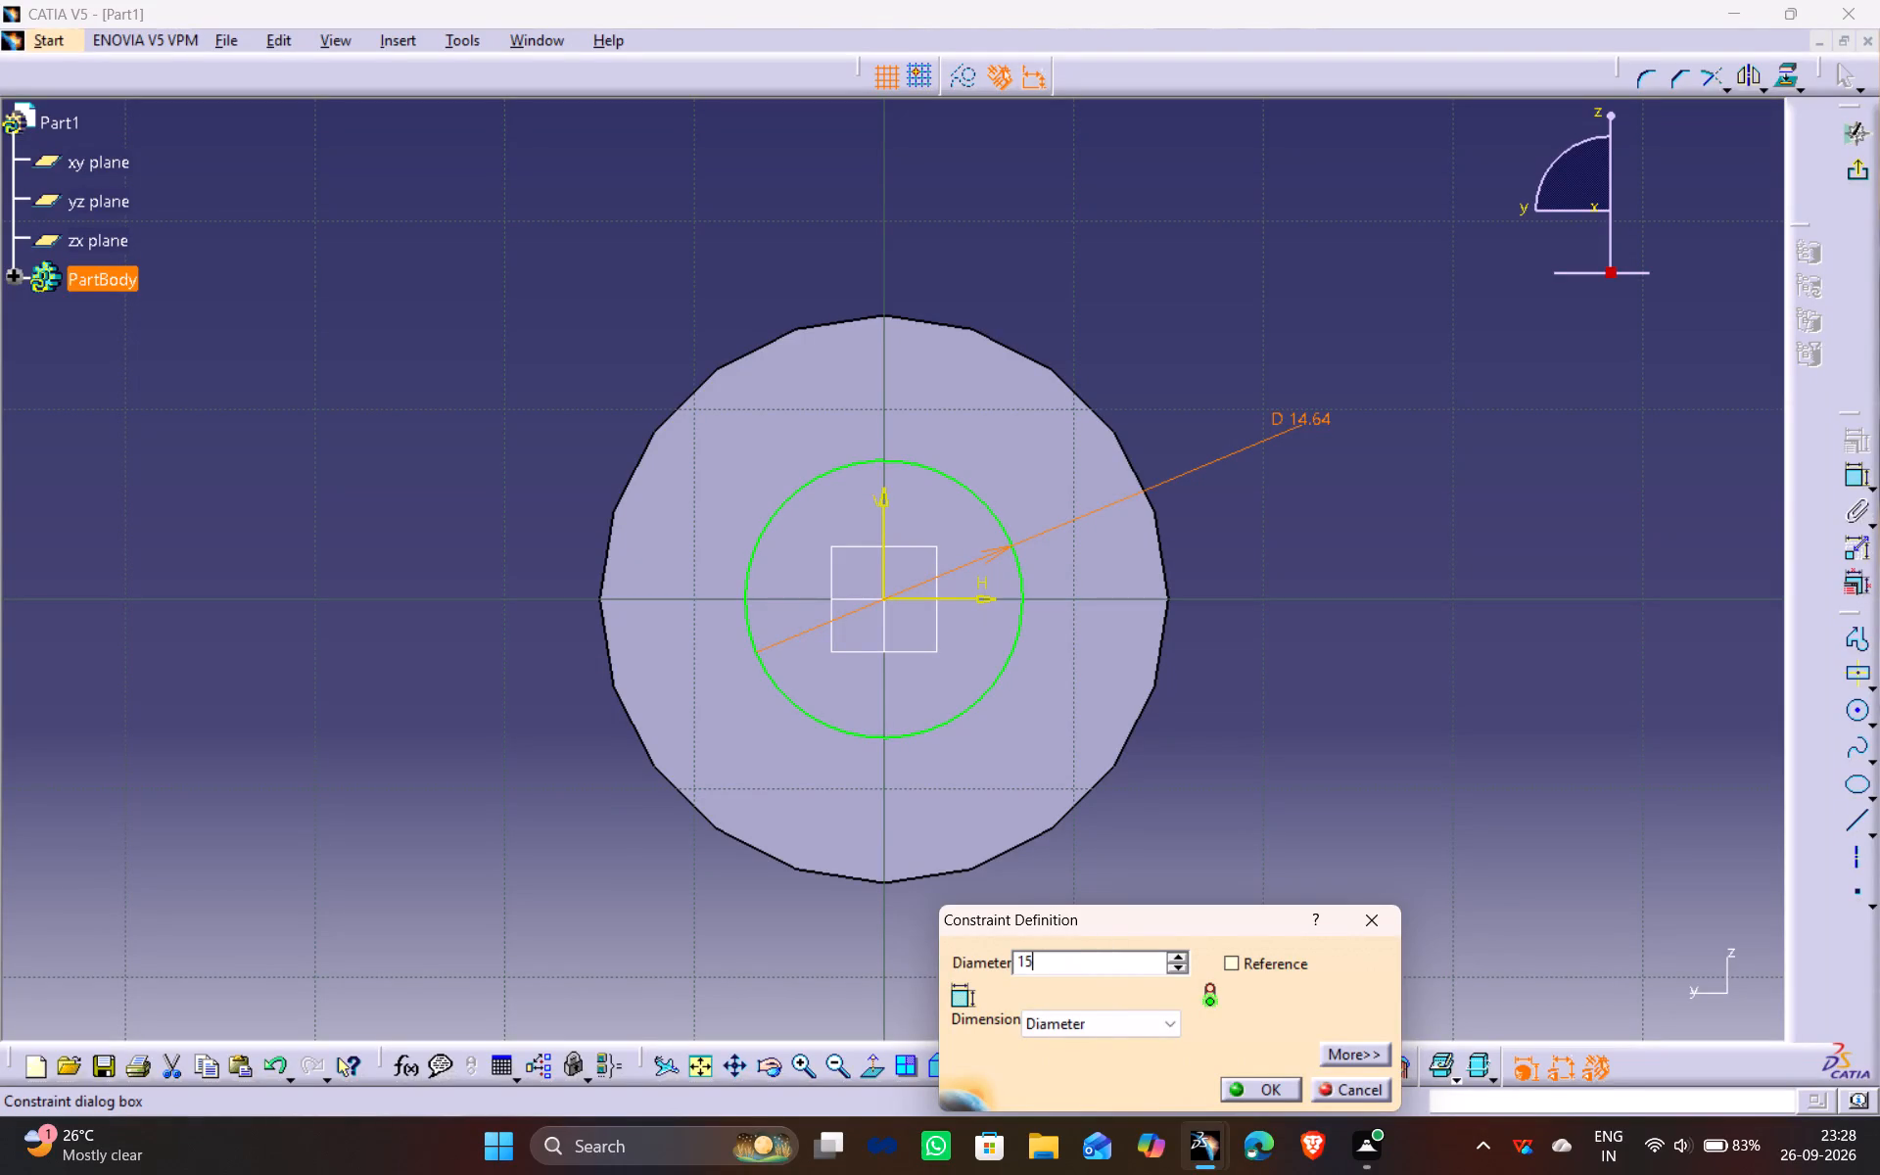
key(Return)
click(1499, 472)
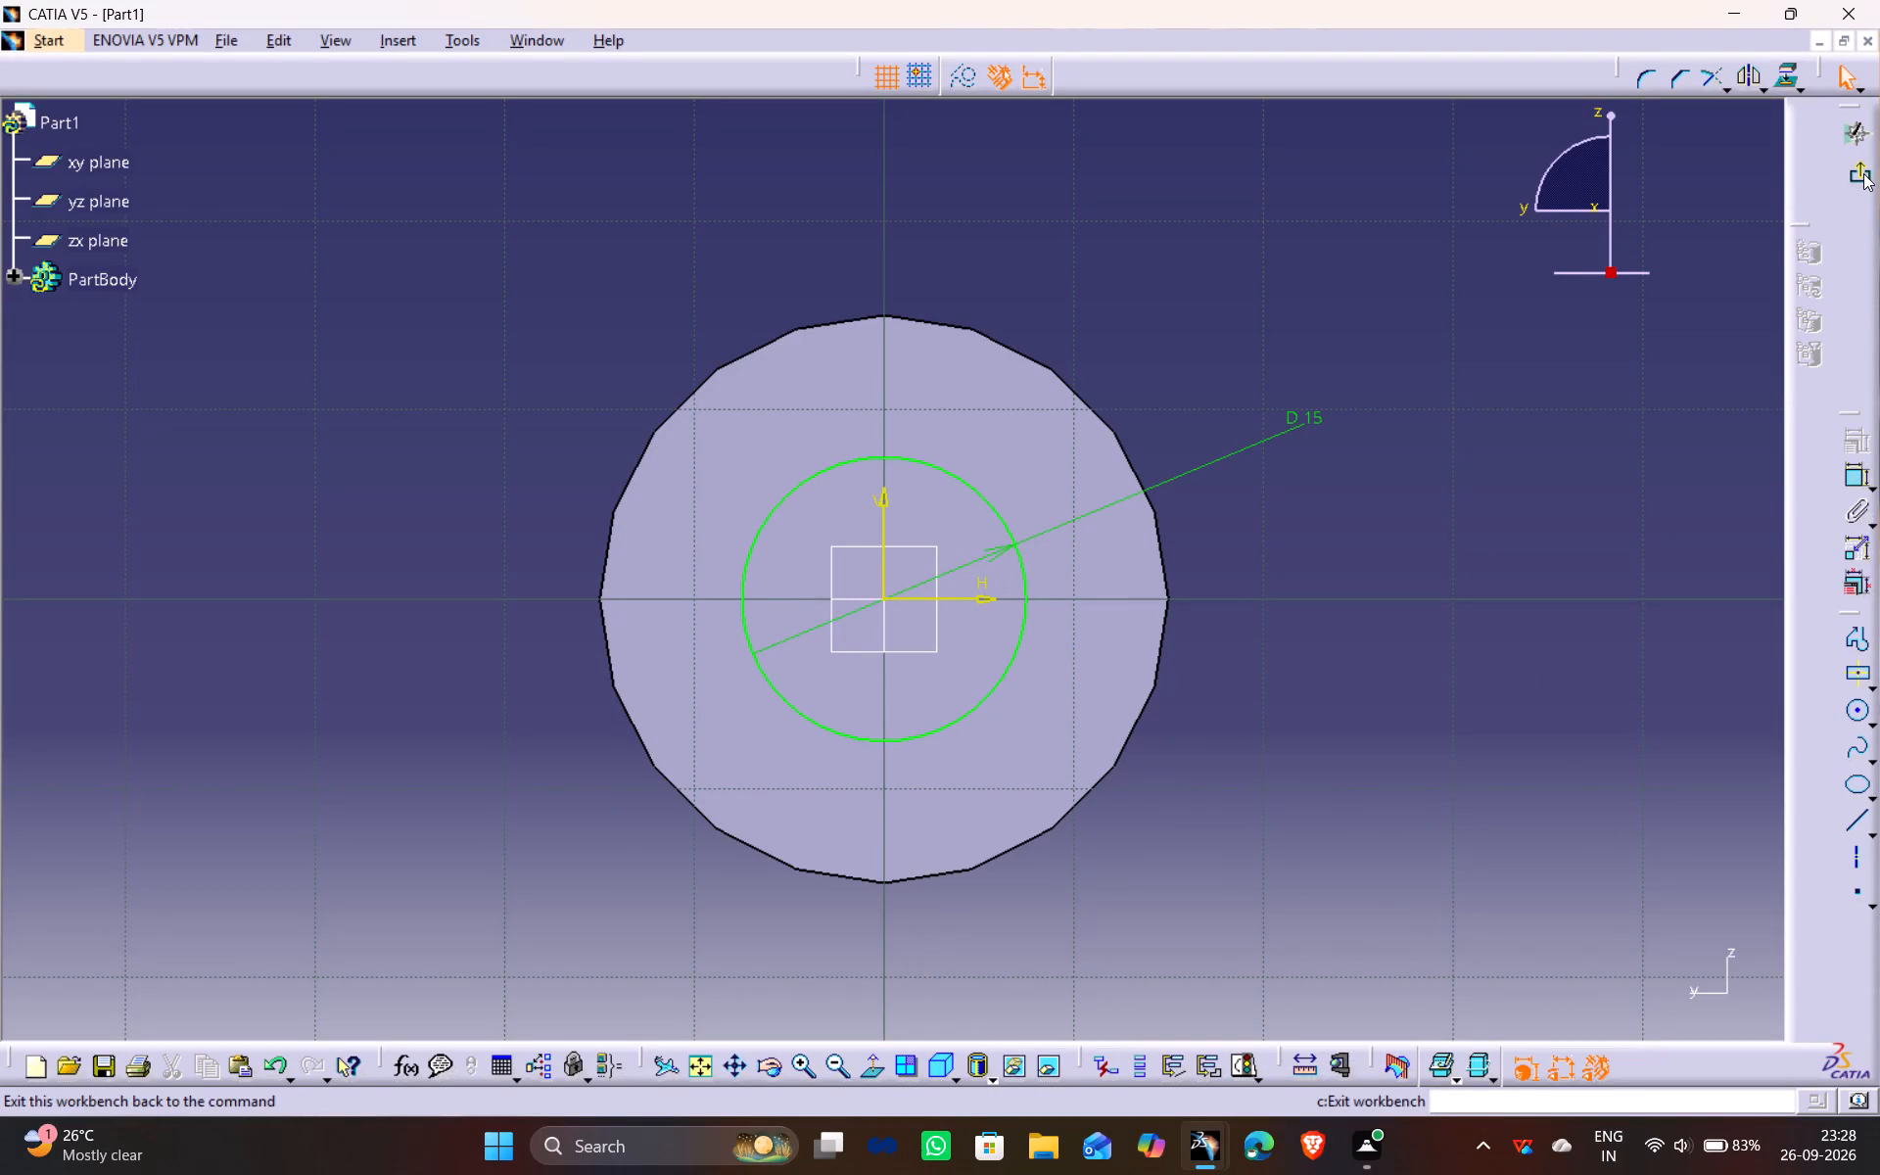
click(1860, 169)
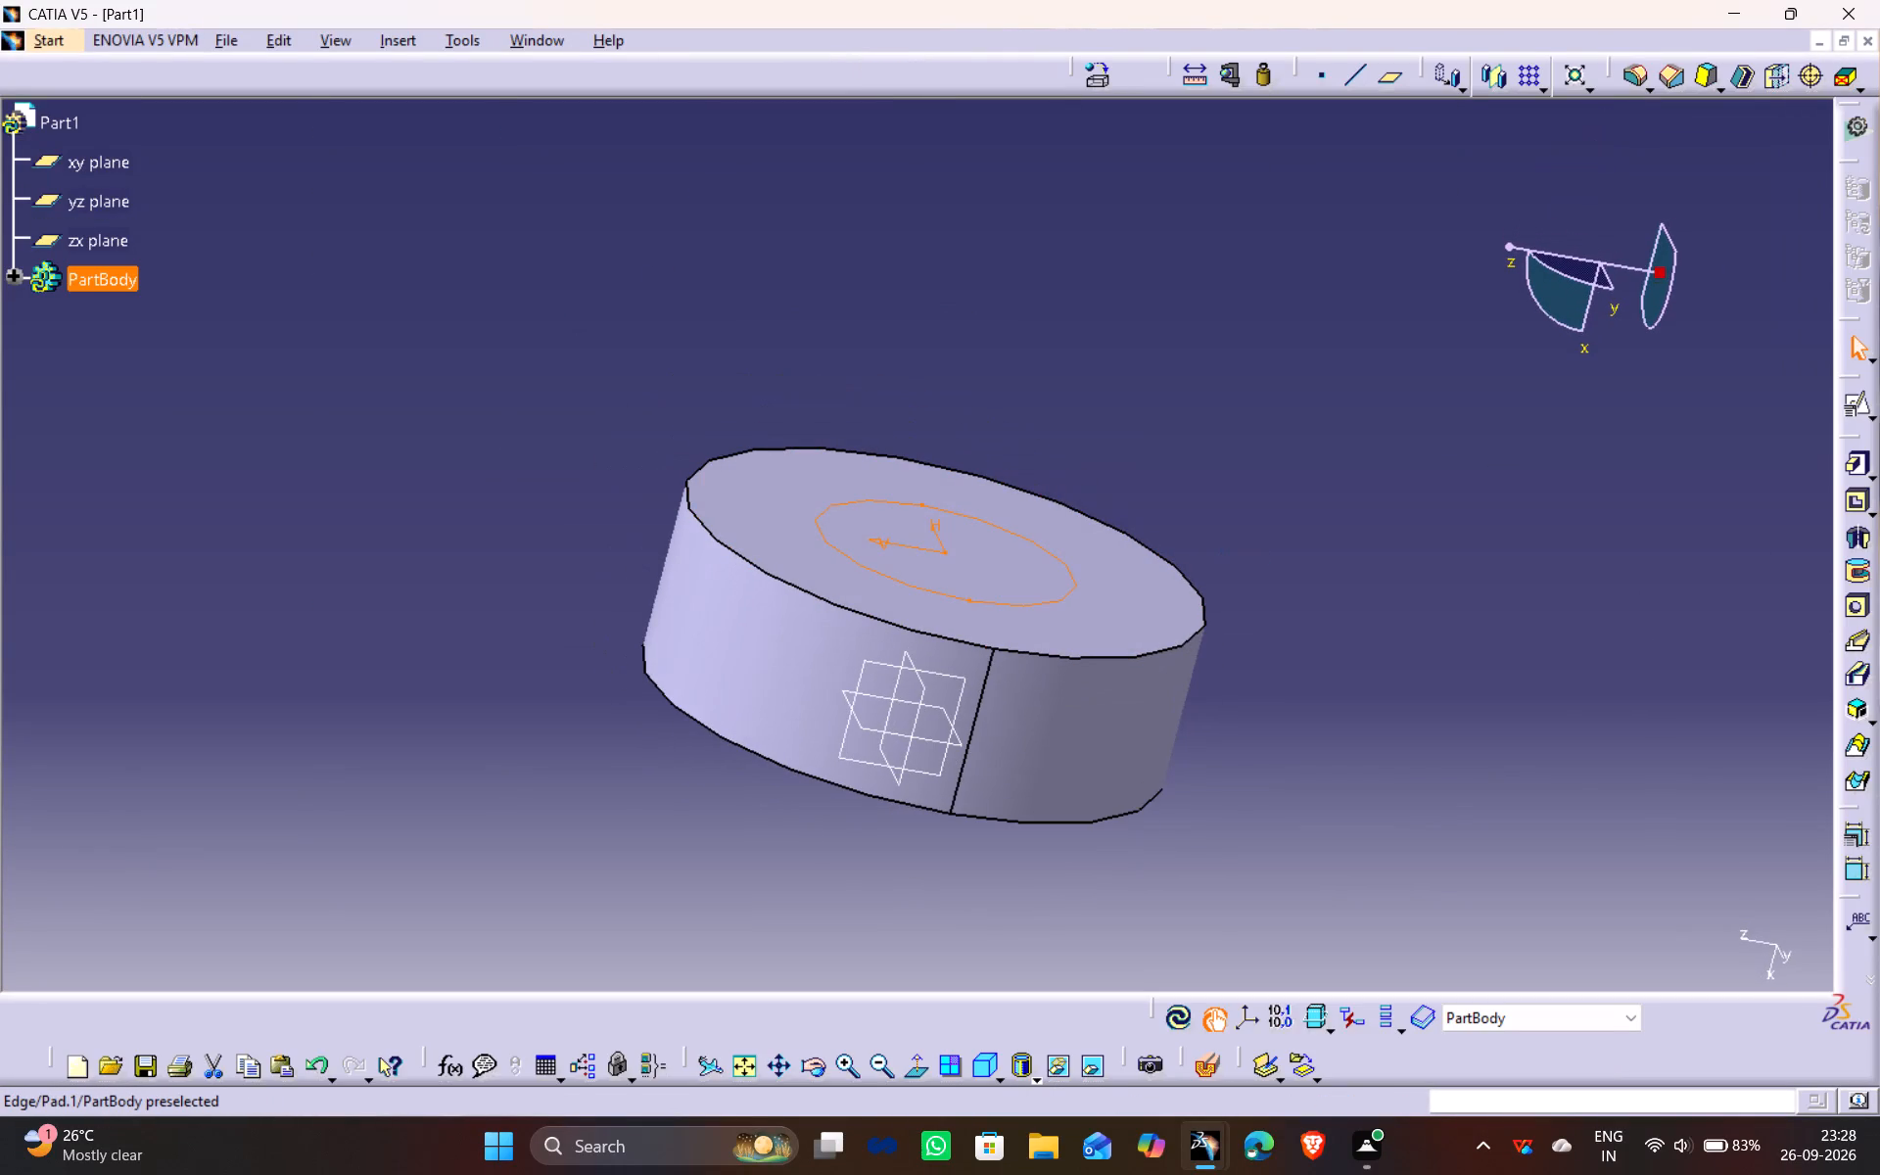
Pad the 15 mm circle sketch outward from the disc's face to a length of 20 mm.
click(1852, 466)
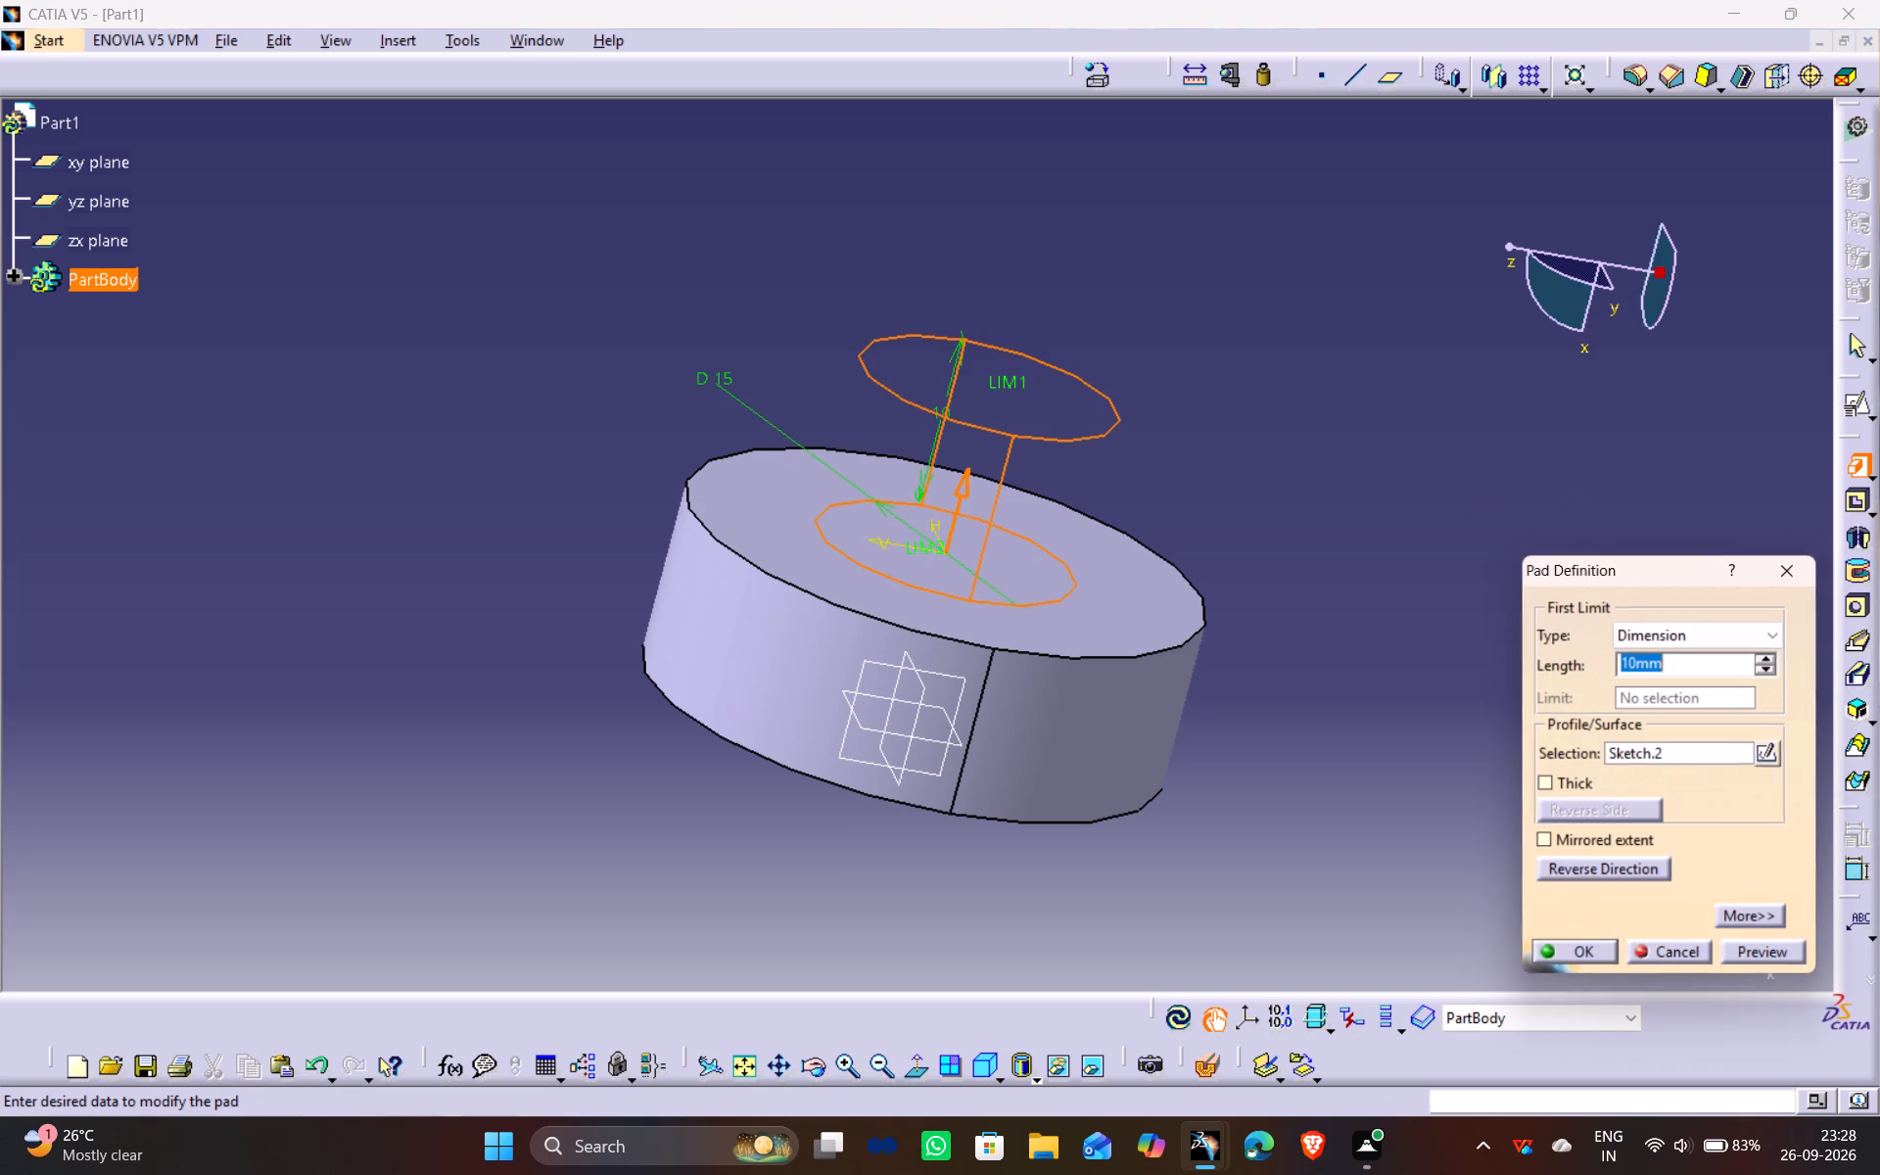
drag(1635, 656, 1468, 661)
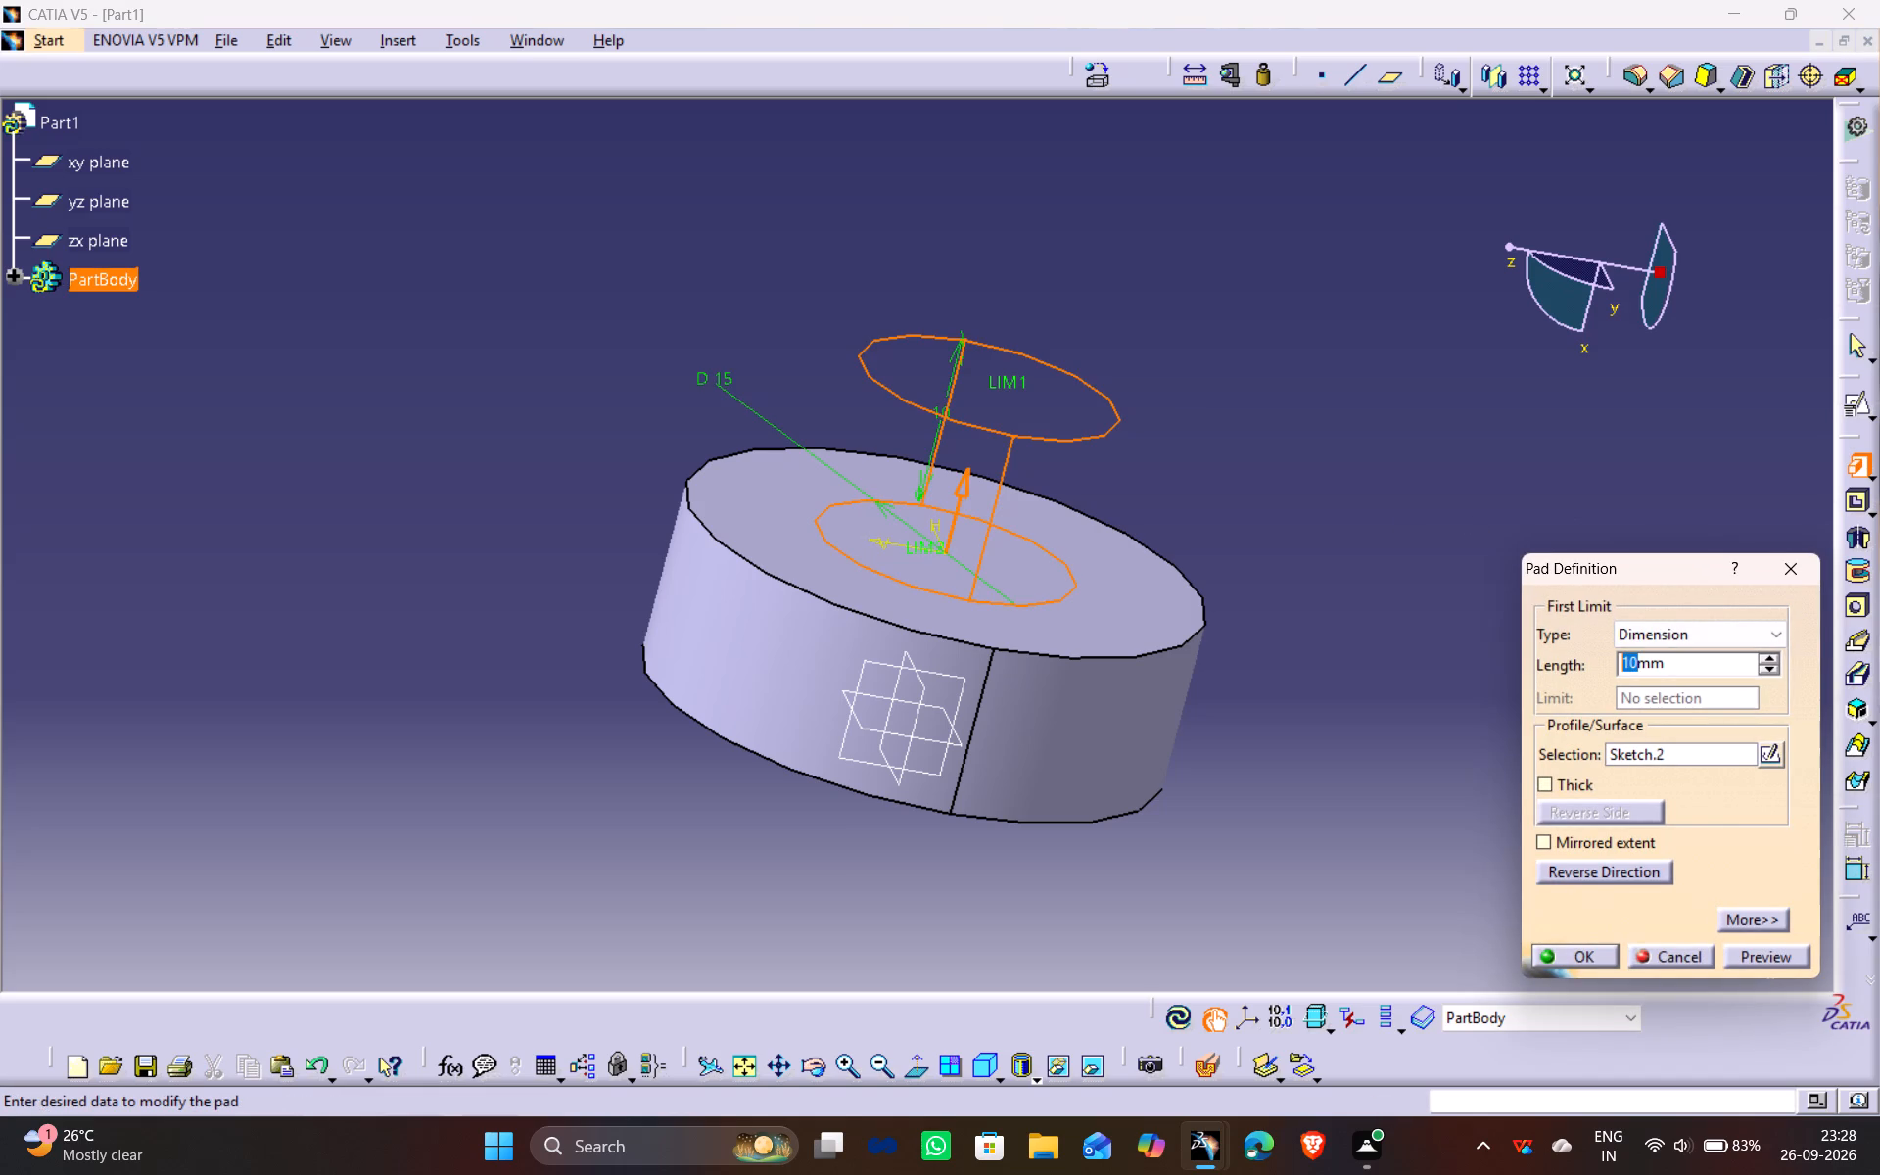
key(2)
key(0)
click(1762, 958)
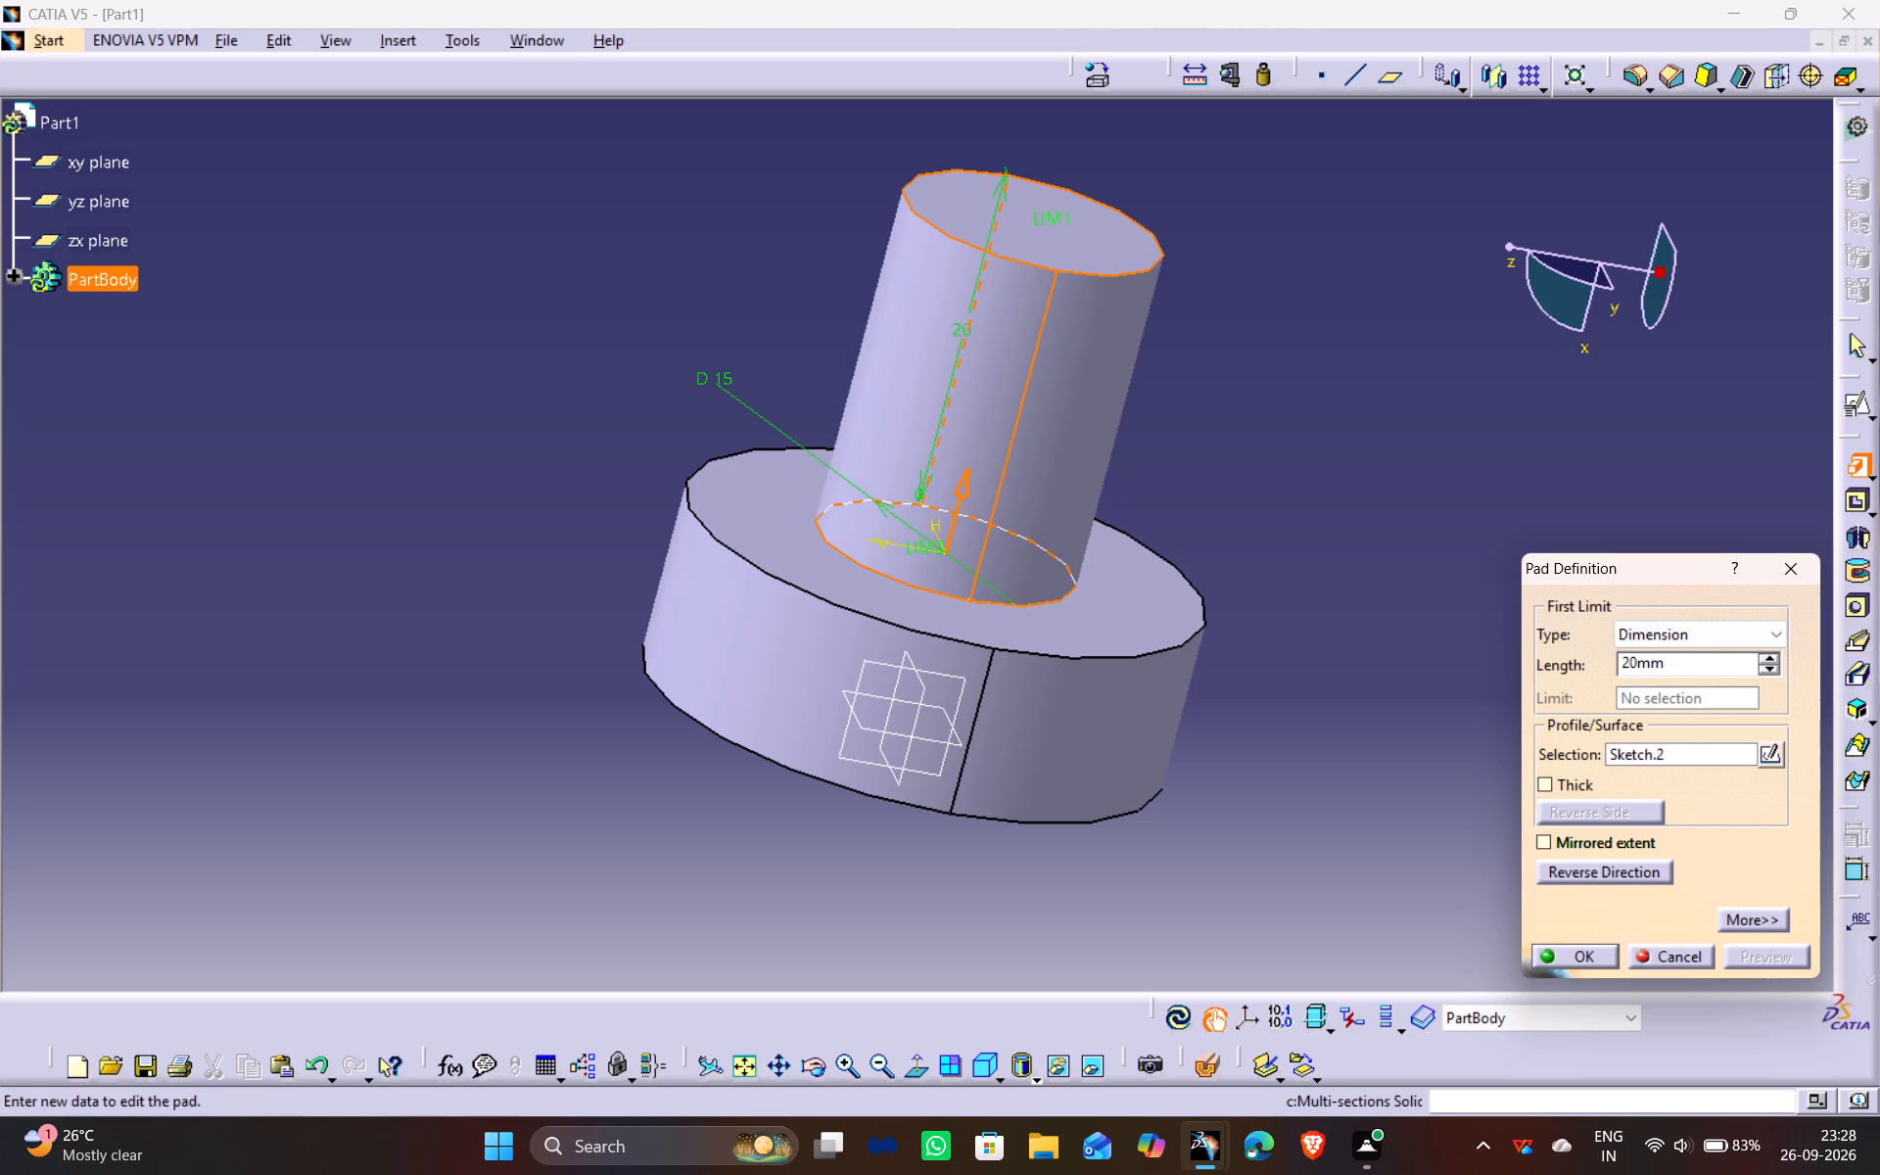
click(1602, 956)
click(1424, 650)
Start a positioned sketch on the disc's flat face opposite the cylinder and draw a circle about 7.9 mm in diameter centred on the origin.
middle_drag(611, 765, 603, 766)
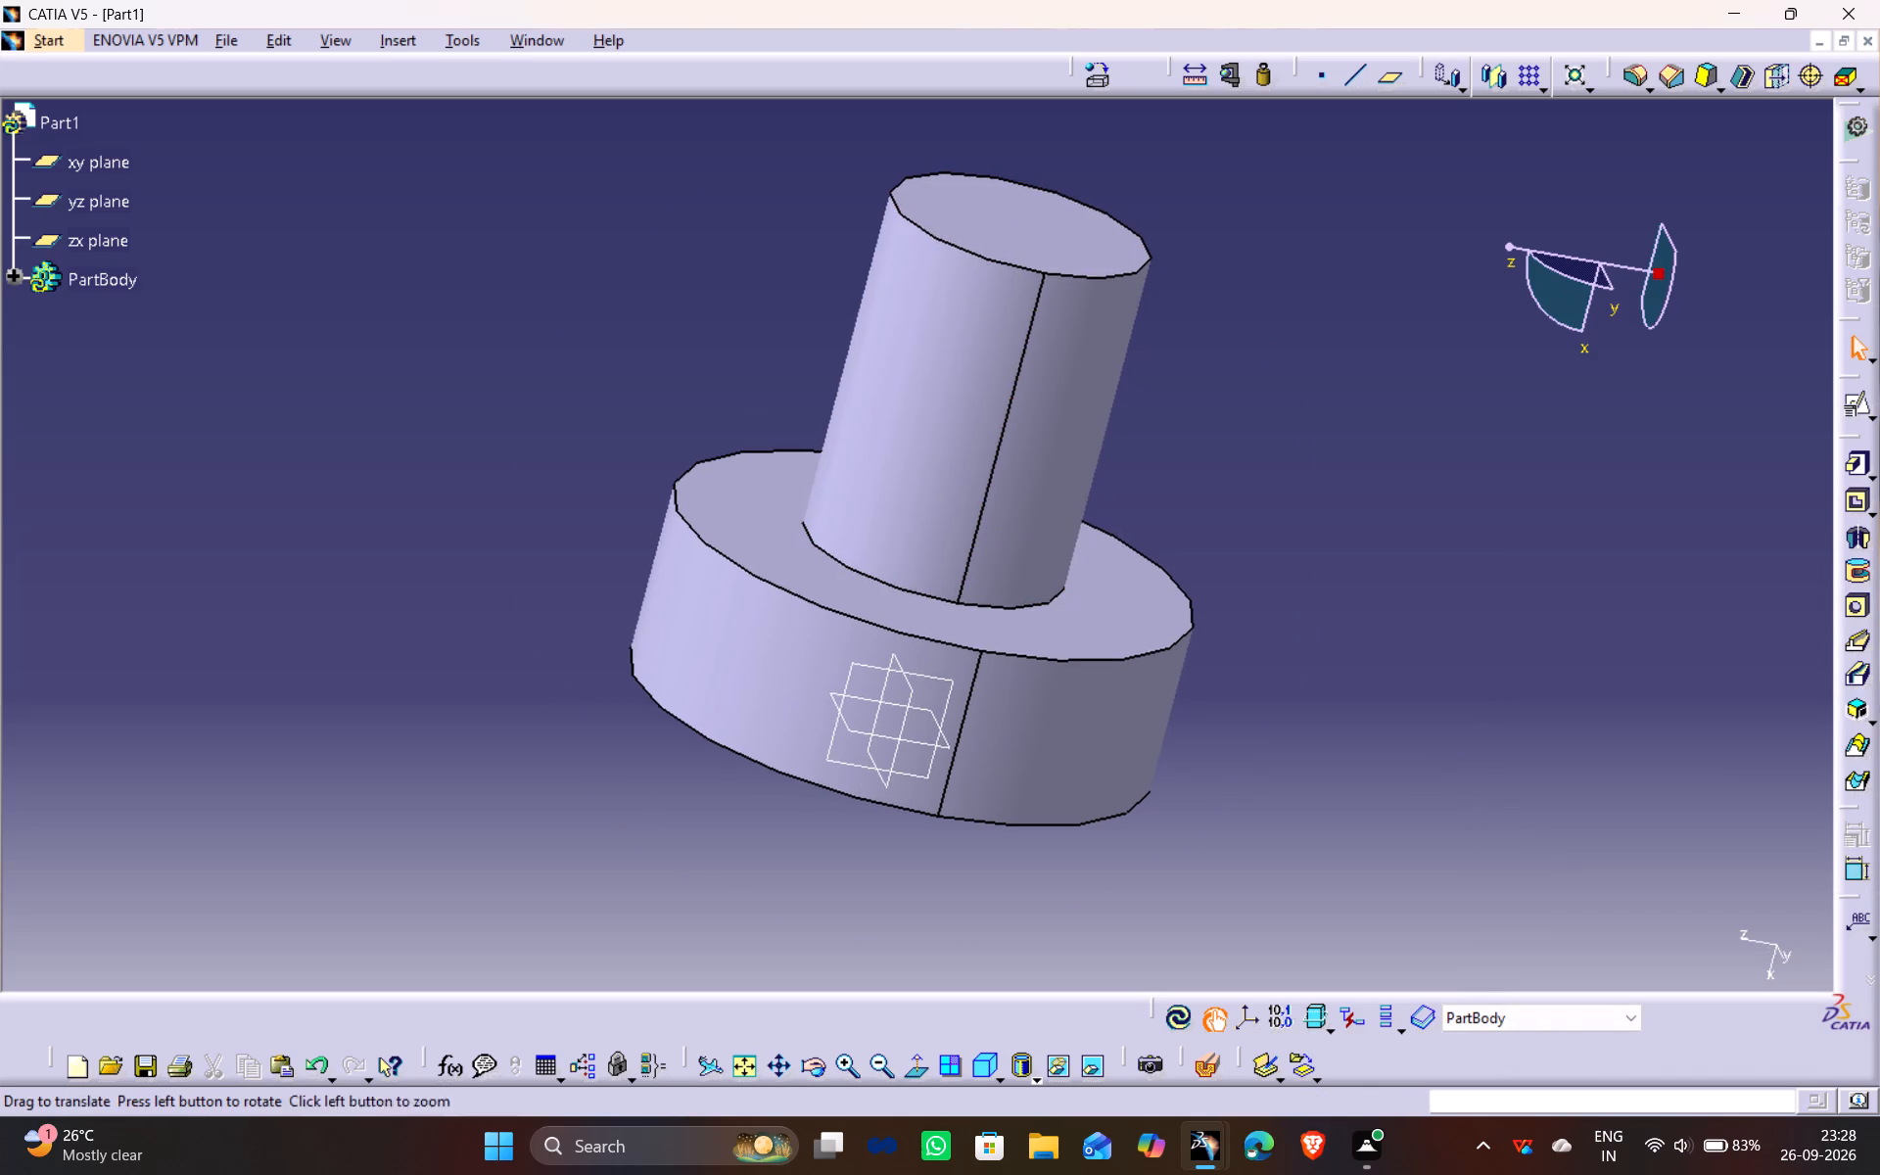
drag(603, 766, 1003, 395)
middle_drag(603, 766, 1009, 387)
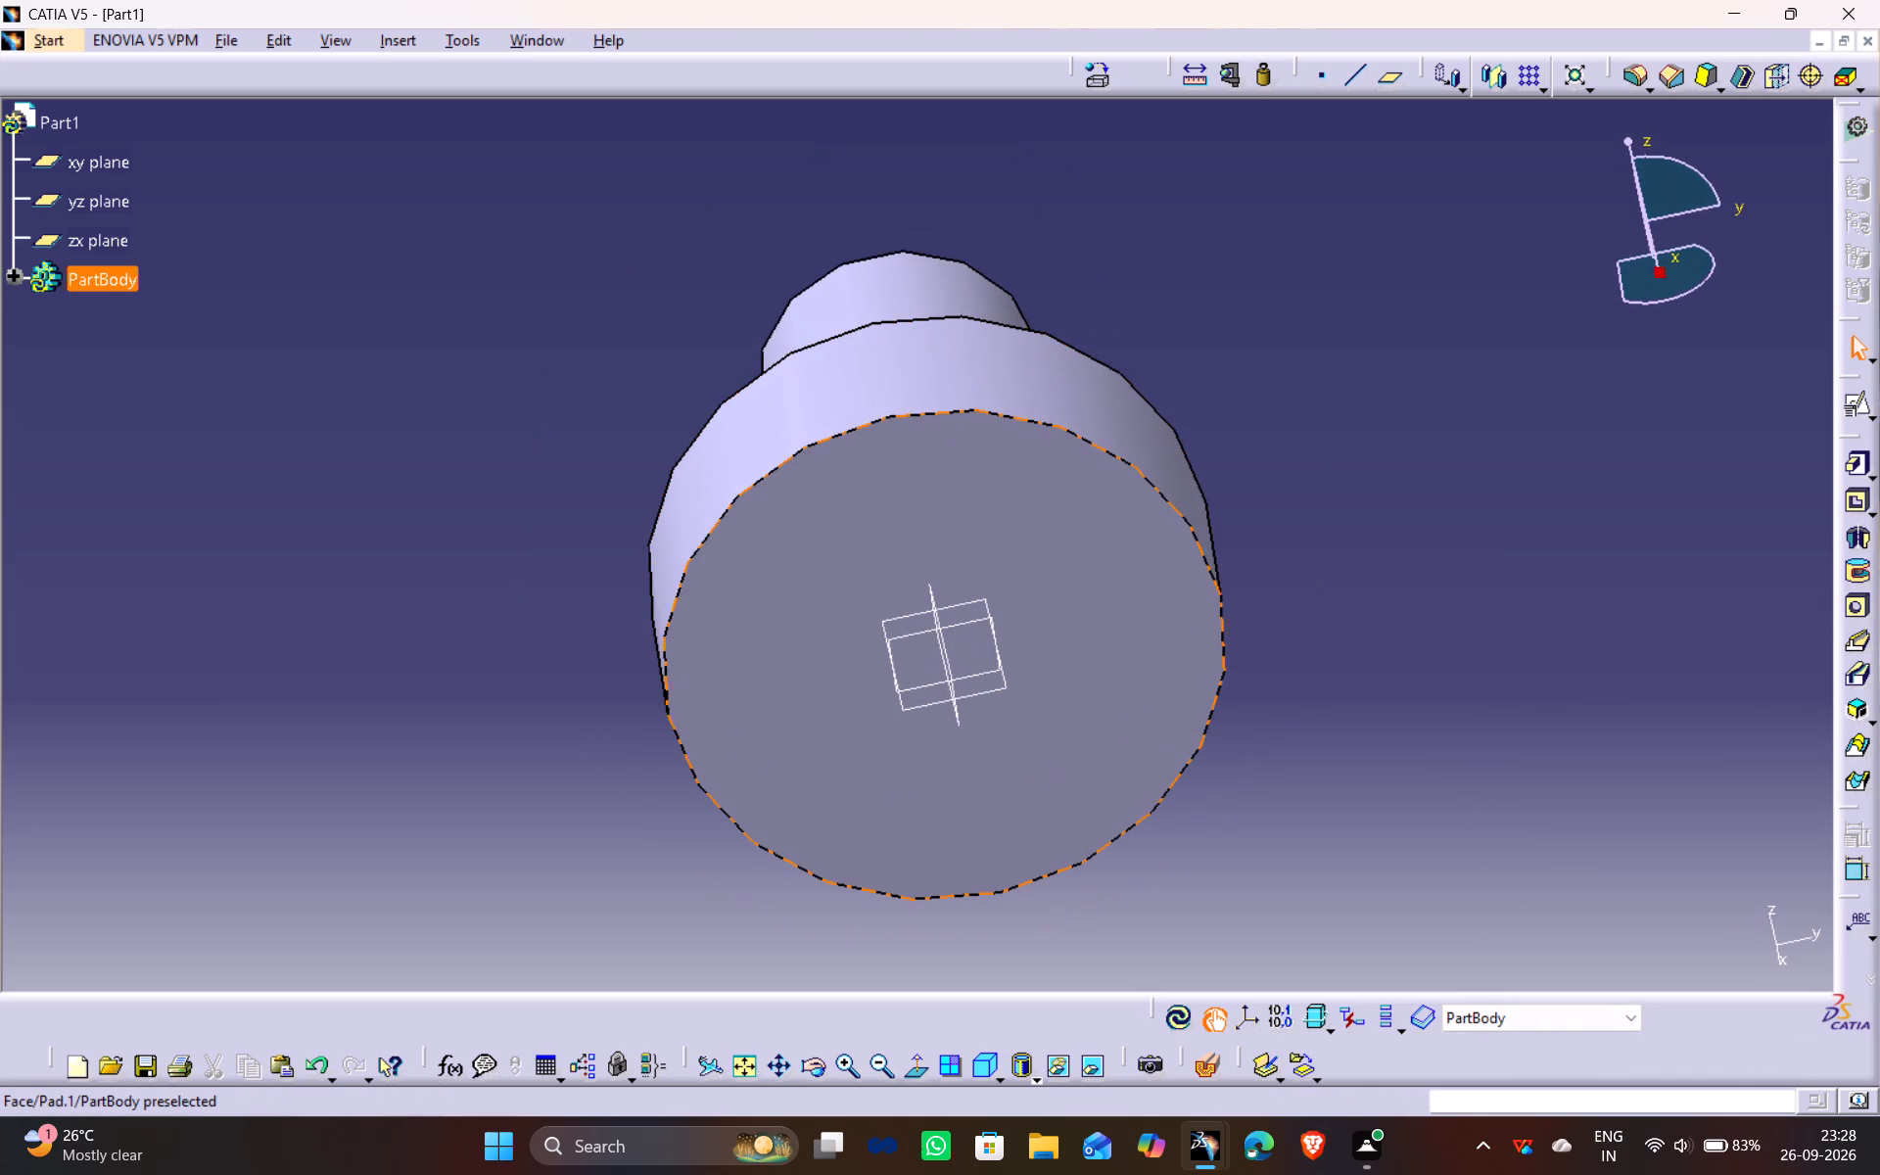
click(962, 510)
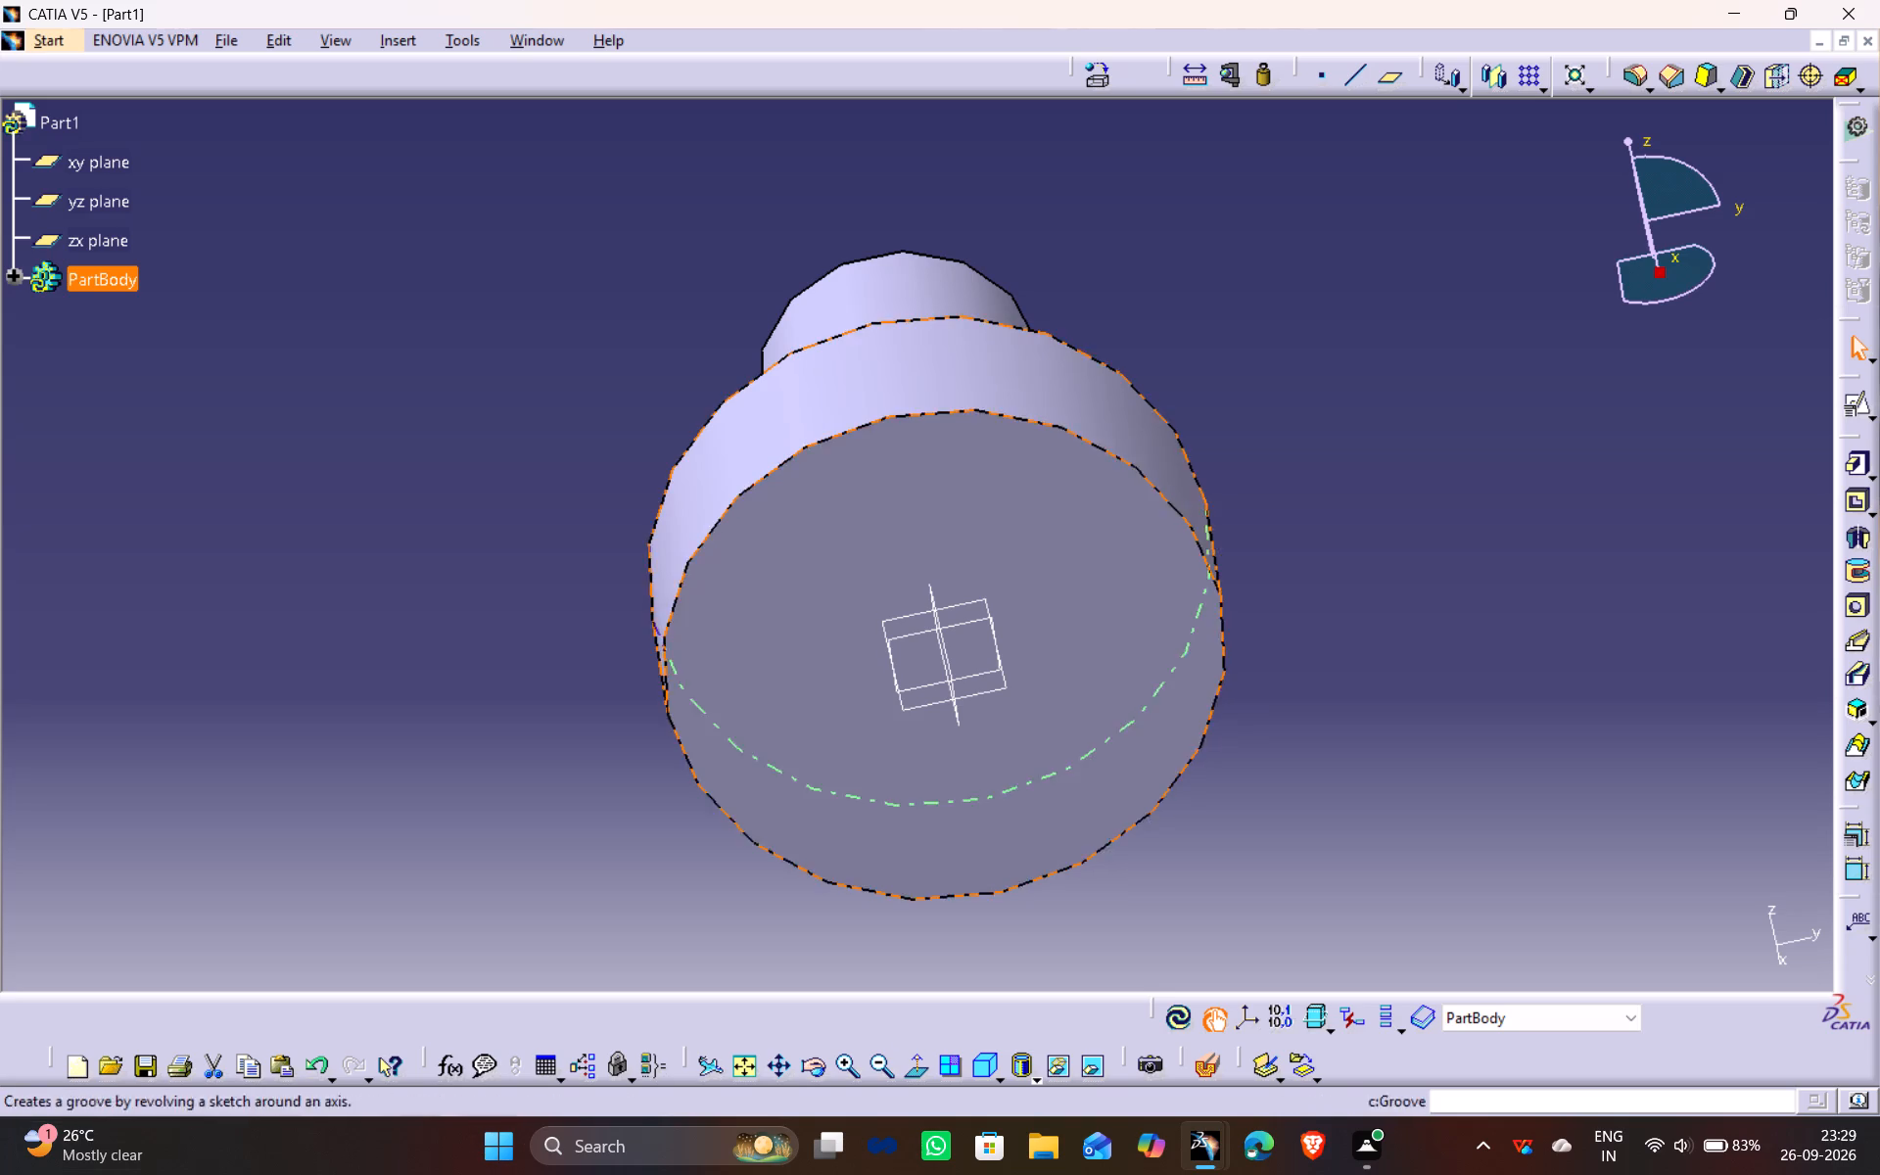
click(1856, 397)
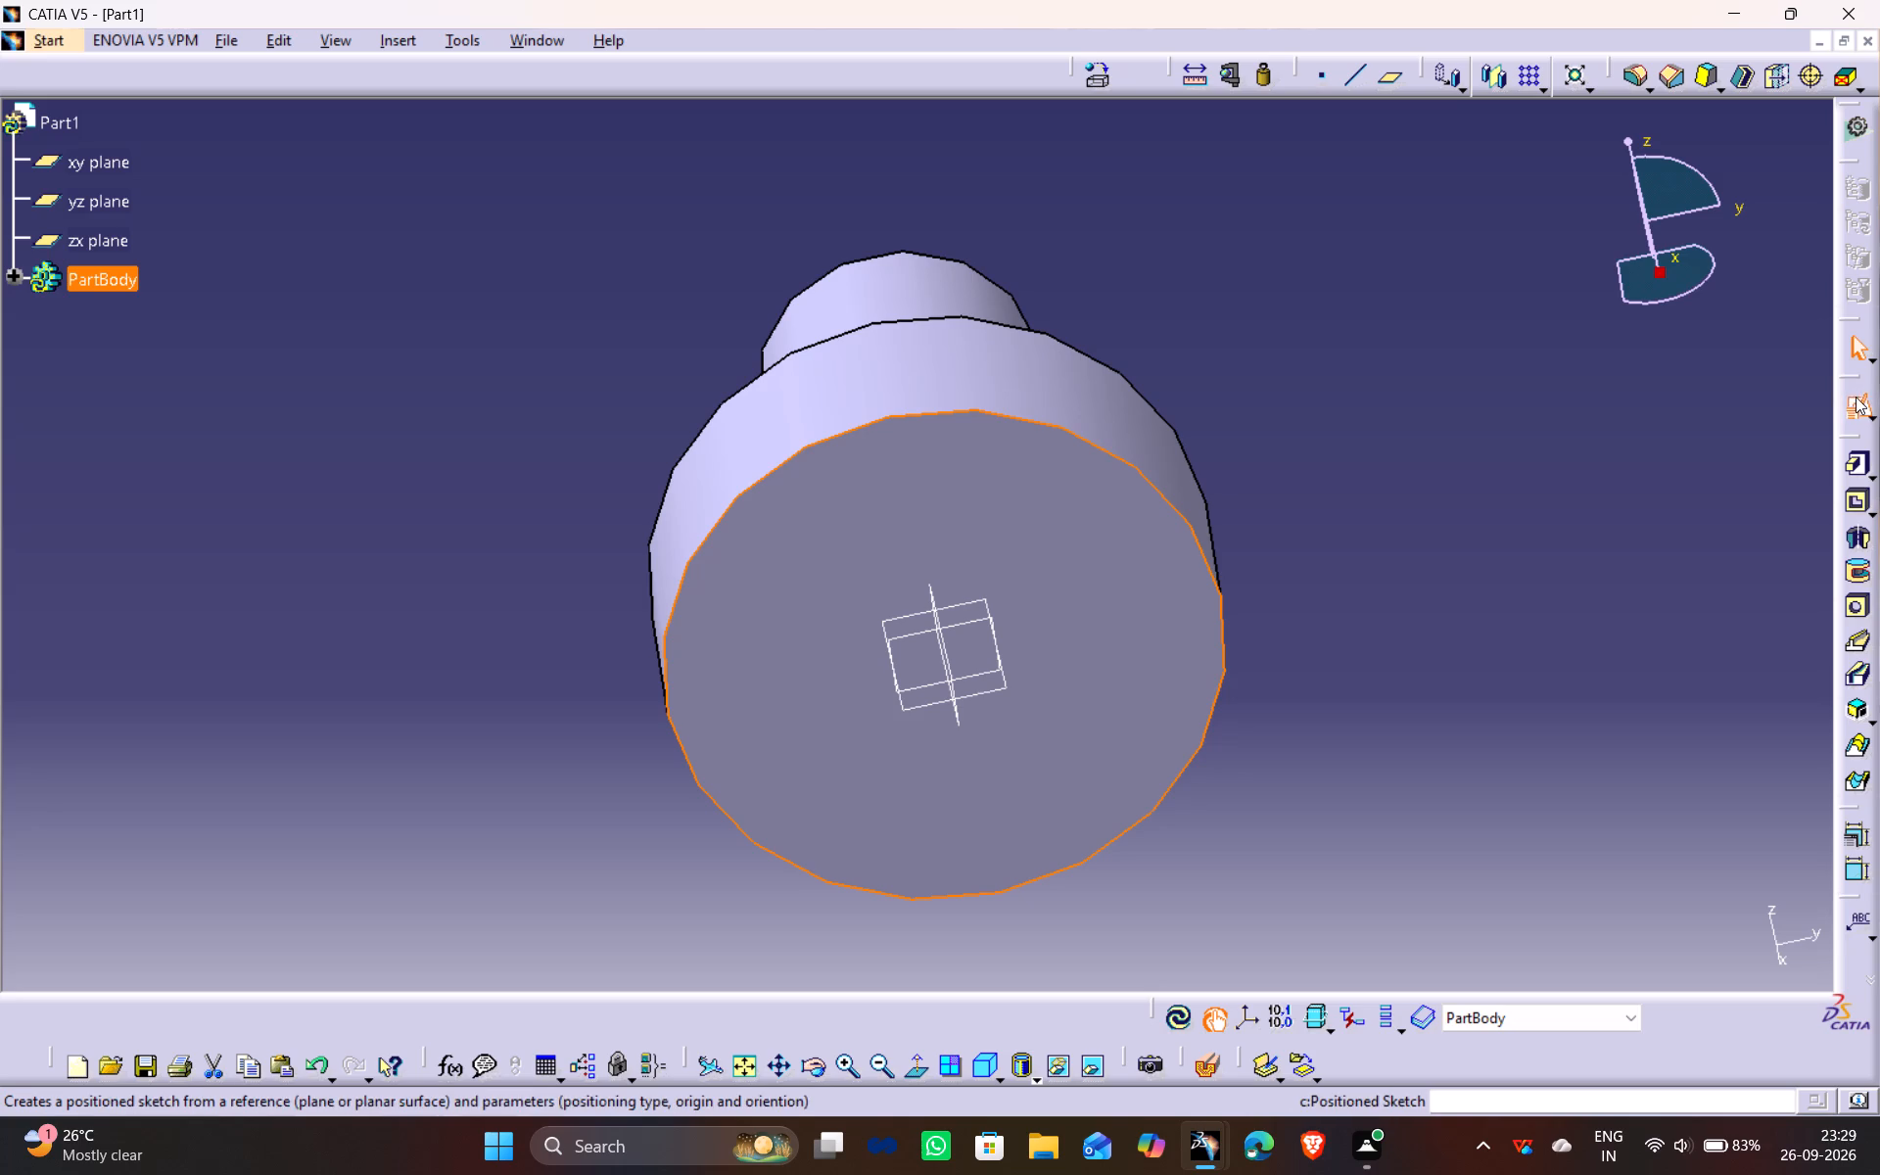
click(1681, 940)
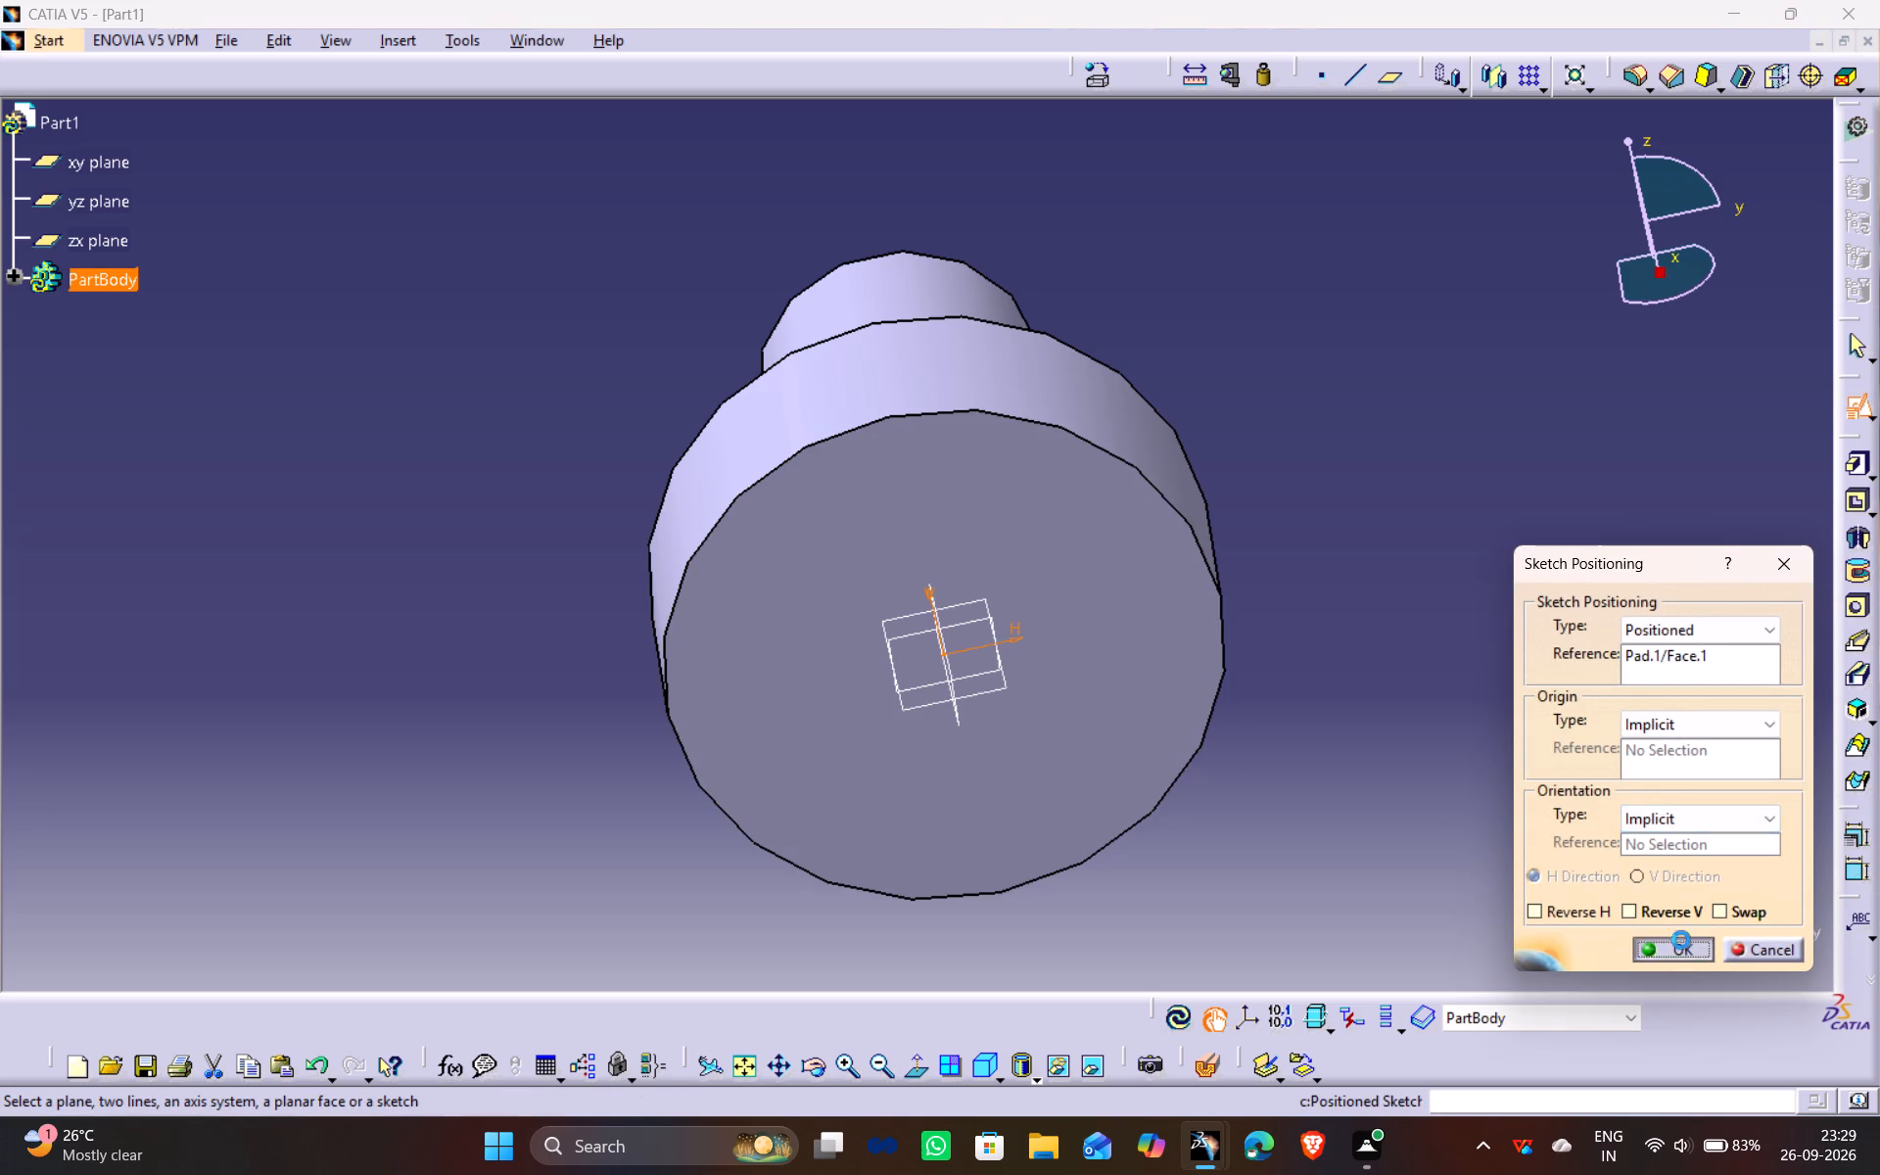
middle_drag(1412, 850, 1501, 535)
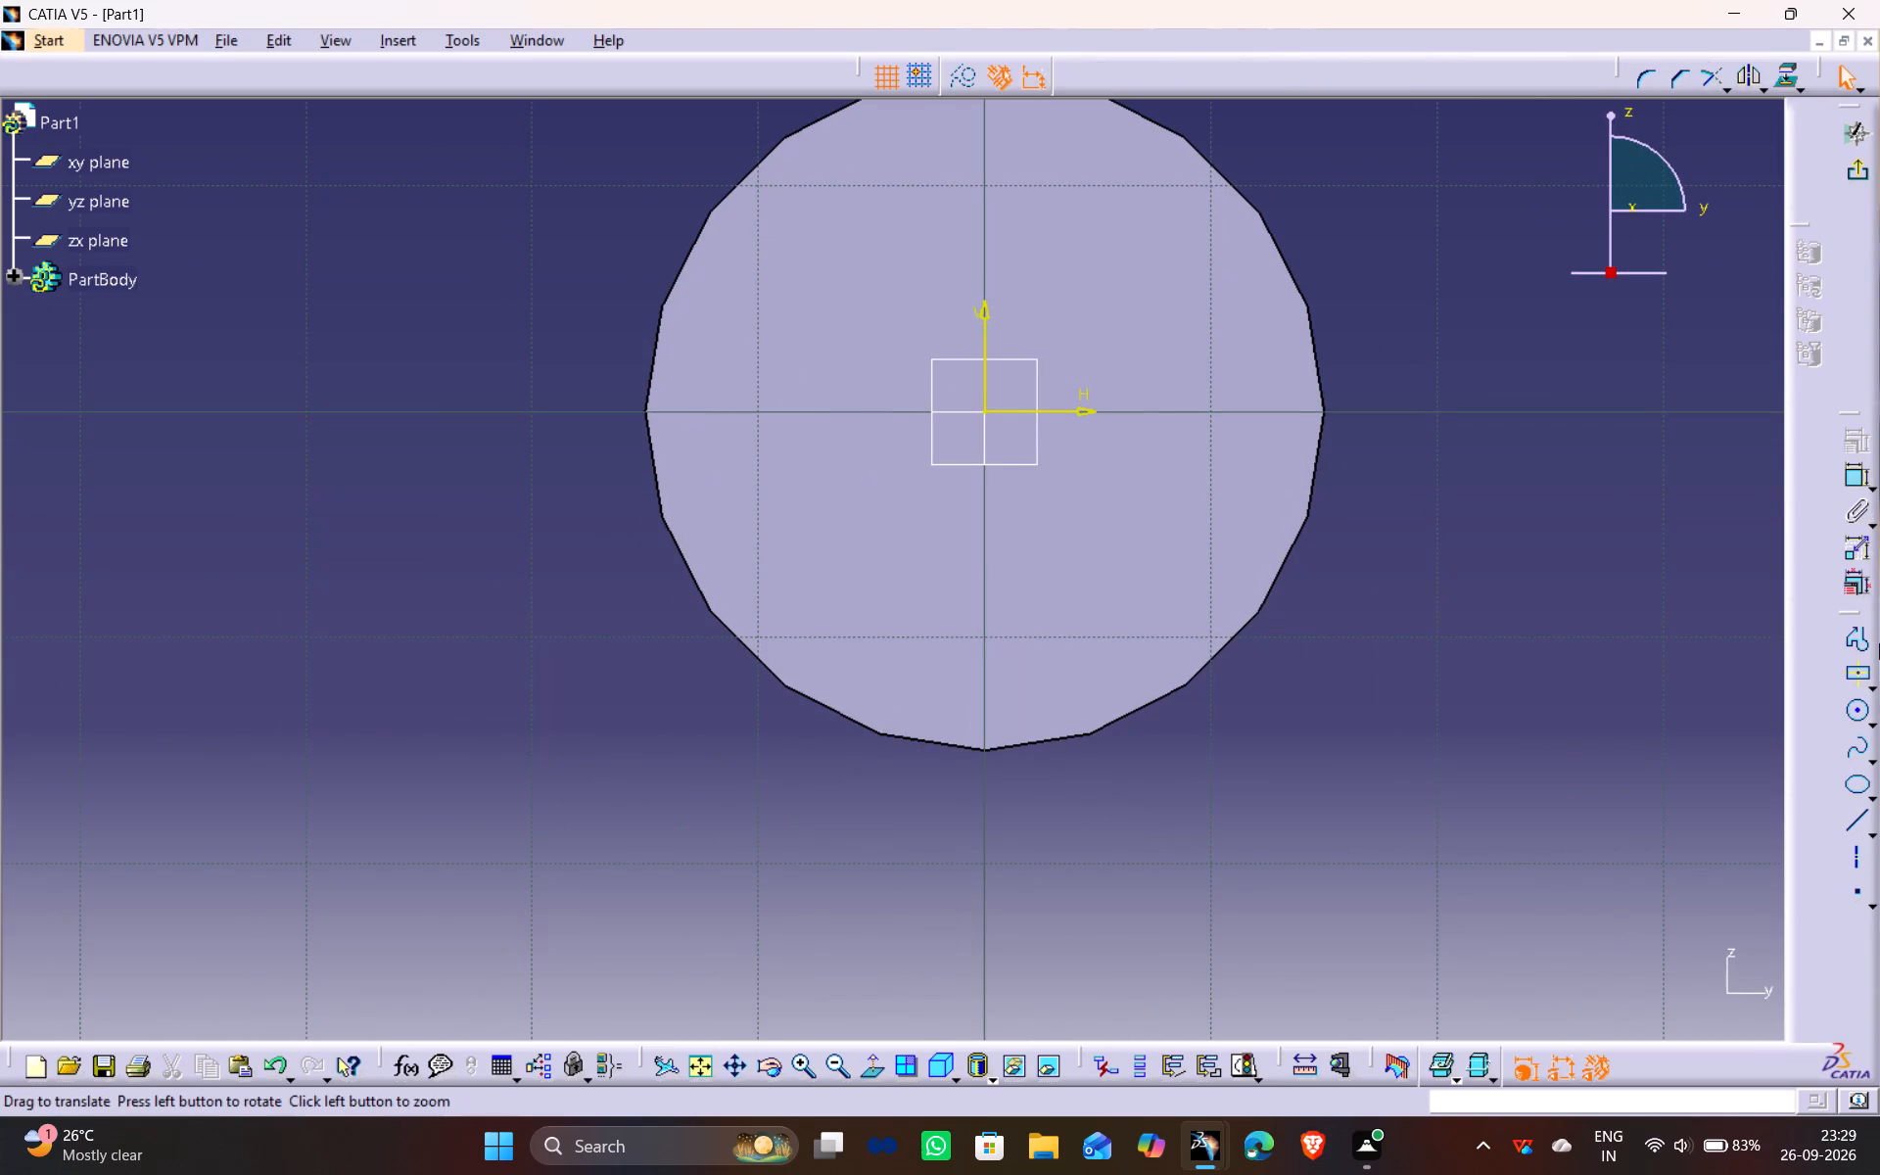
scroll(1407, 424, down, 1)
middle_drag(1407, 424, 1392, 521)
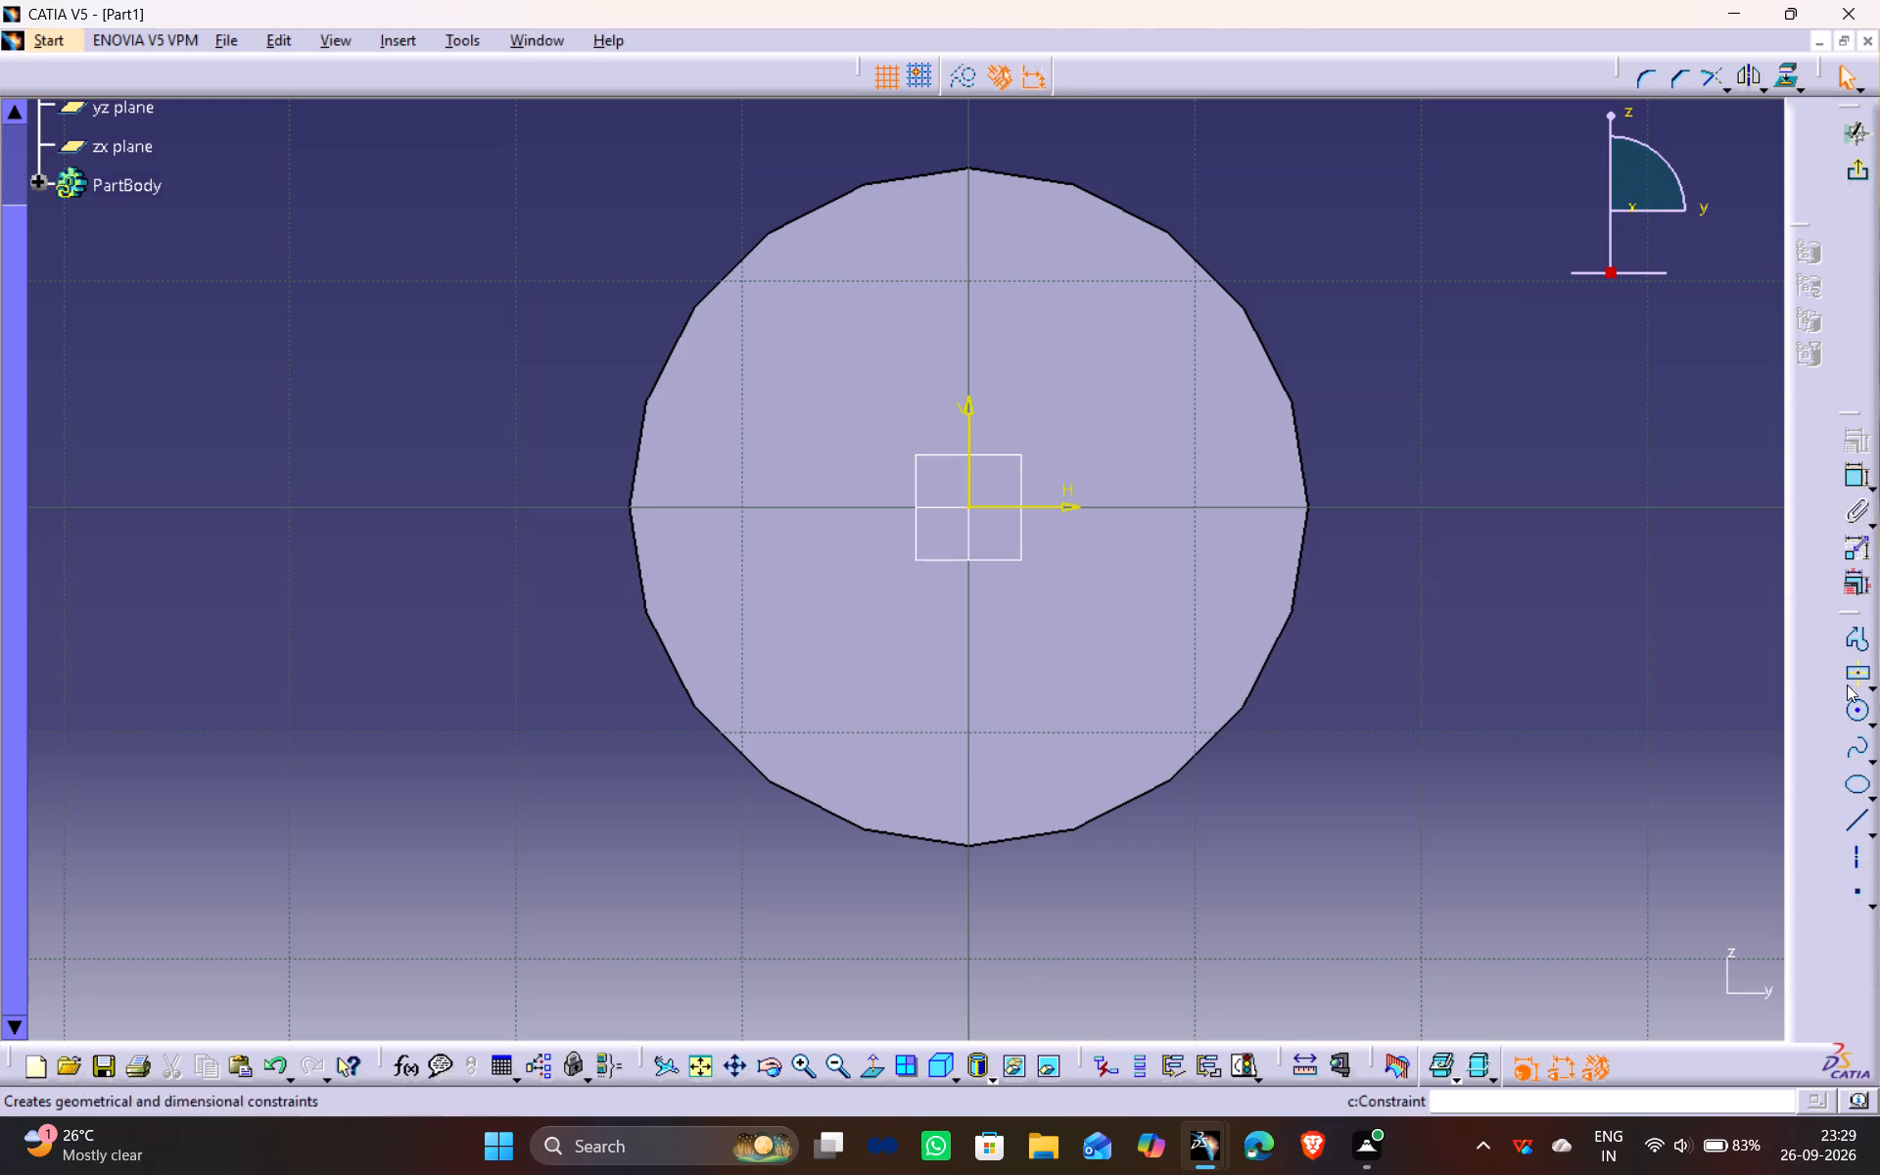
click(1859, 720)
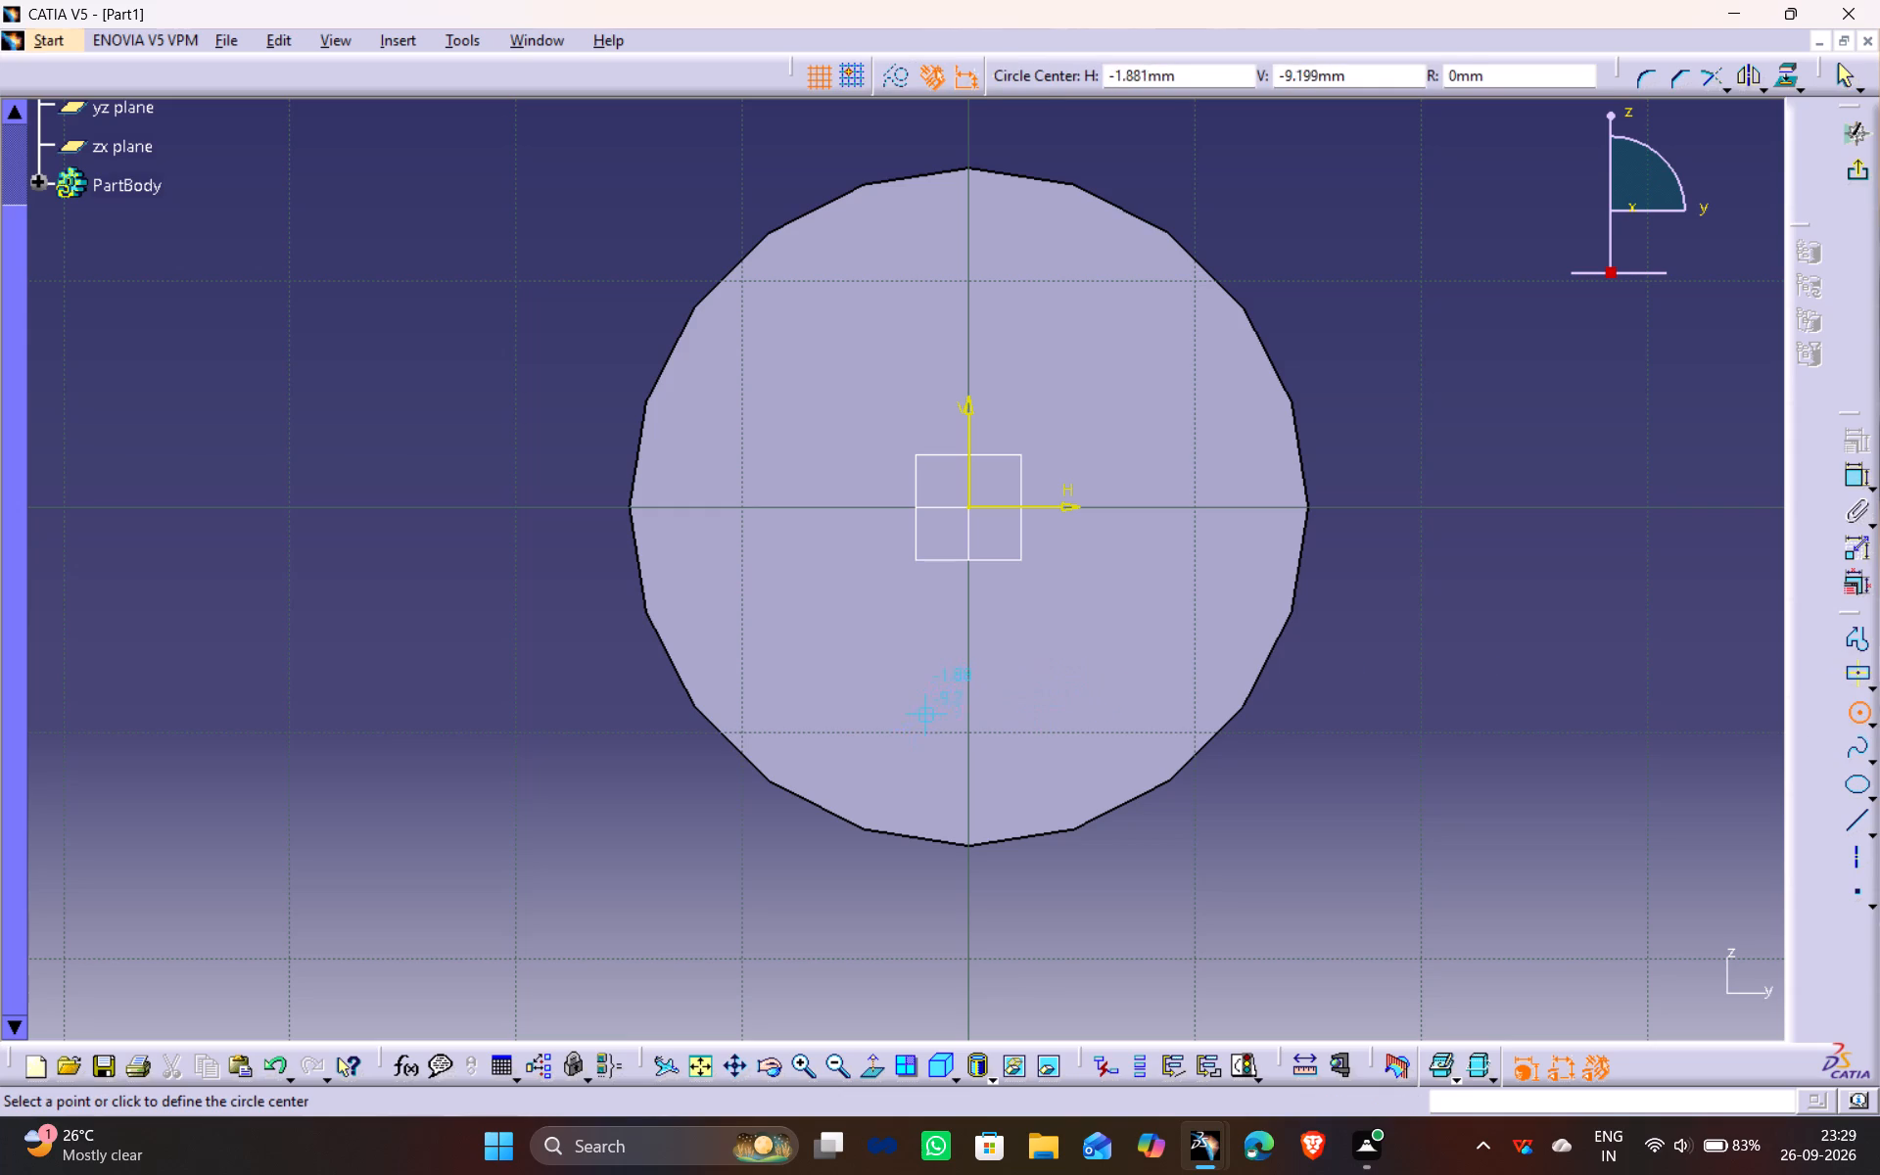
click(967, 511)
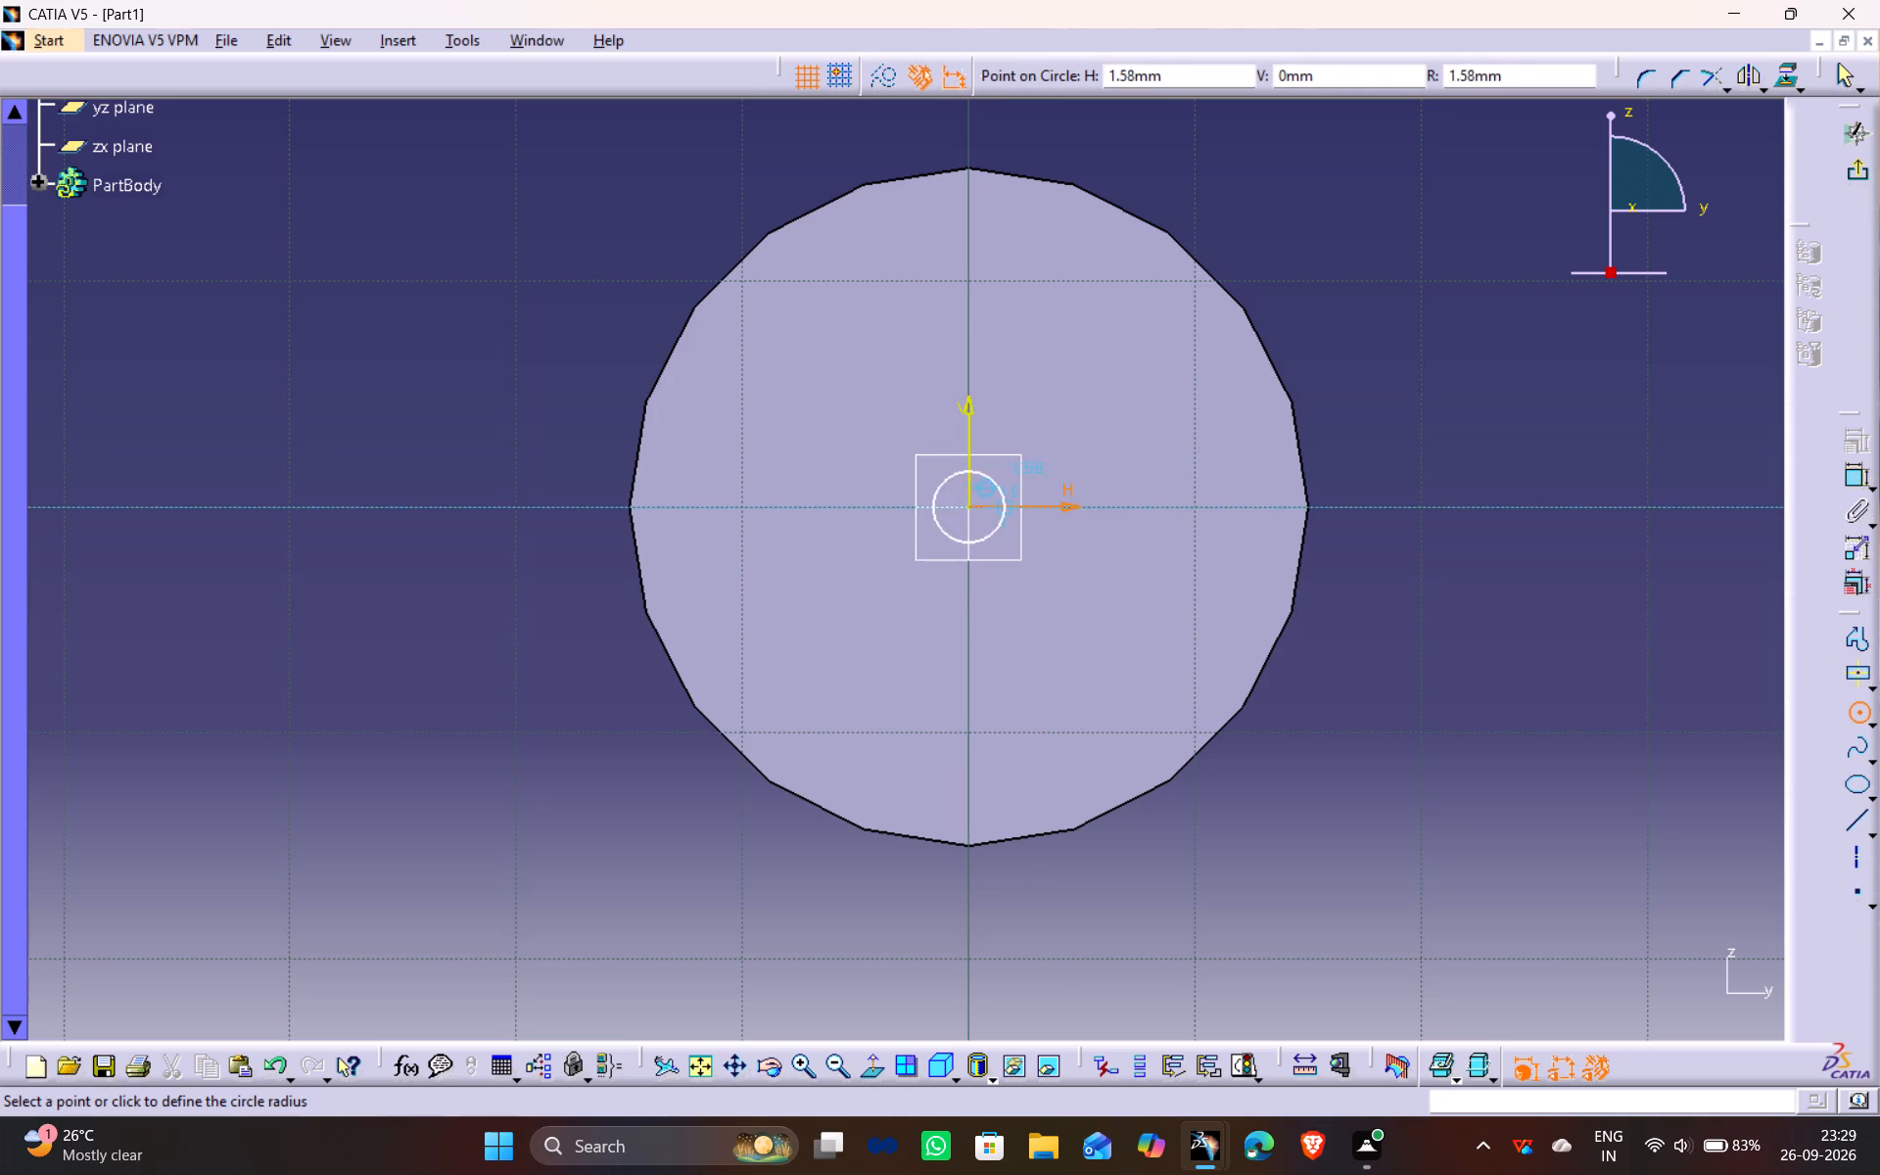
click(1058, 501)
Dimension the circle's diameter and set it to 10 mm.
click(1858, 480)
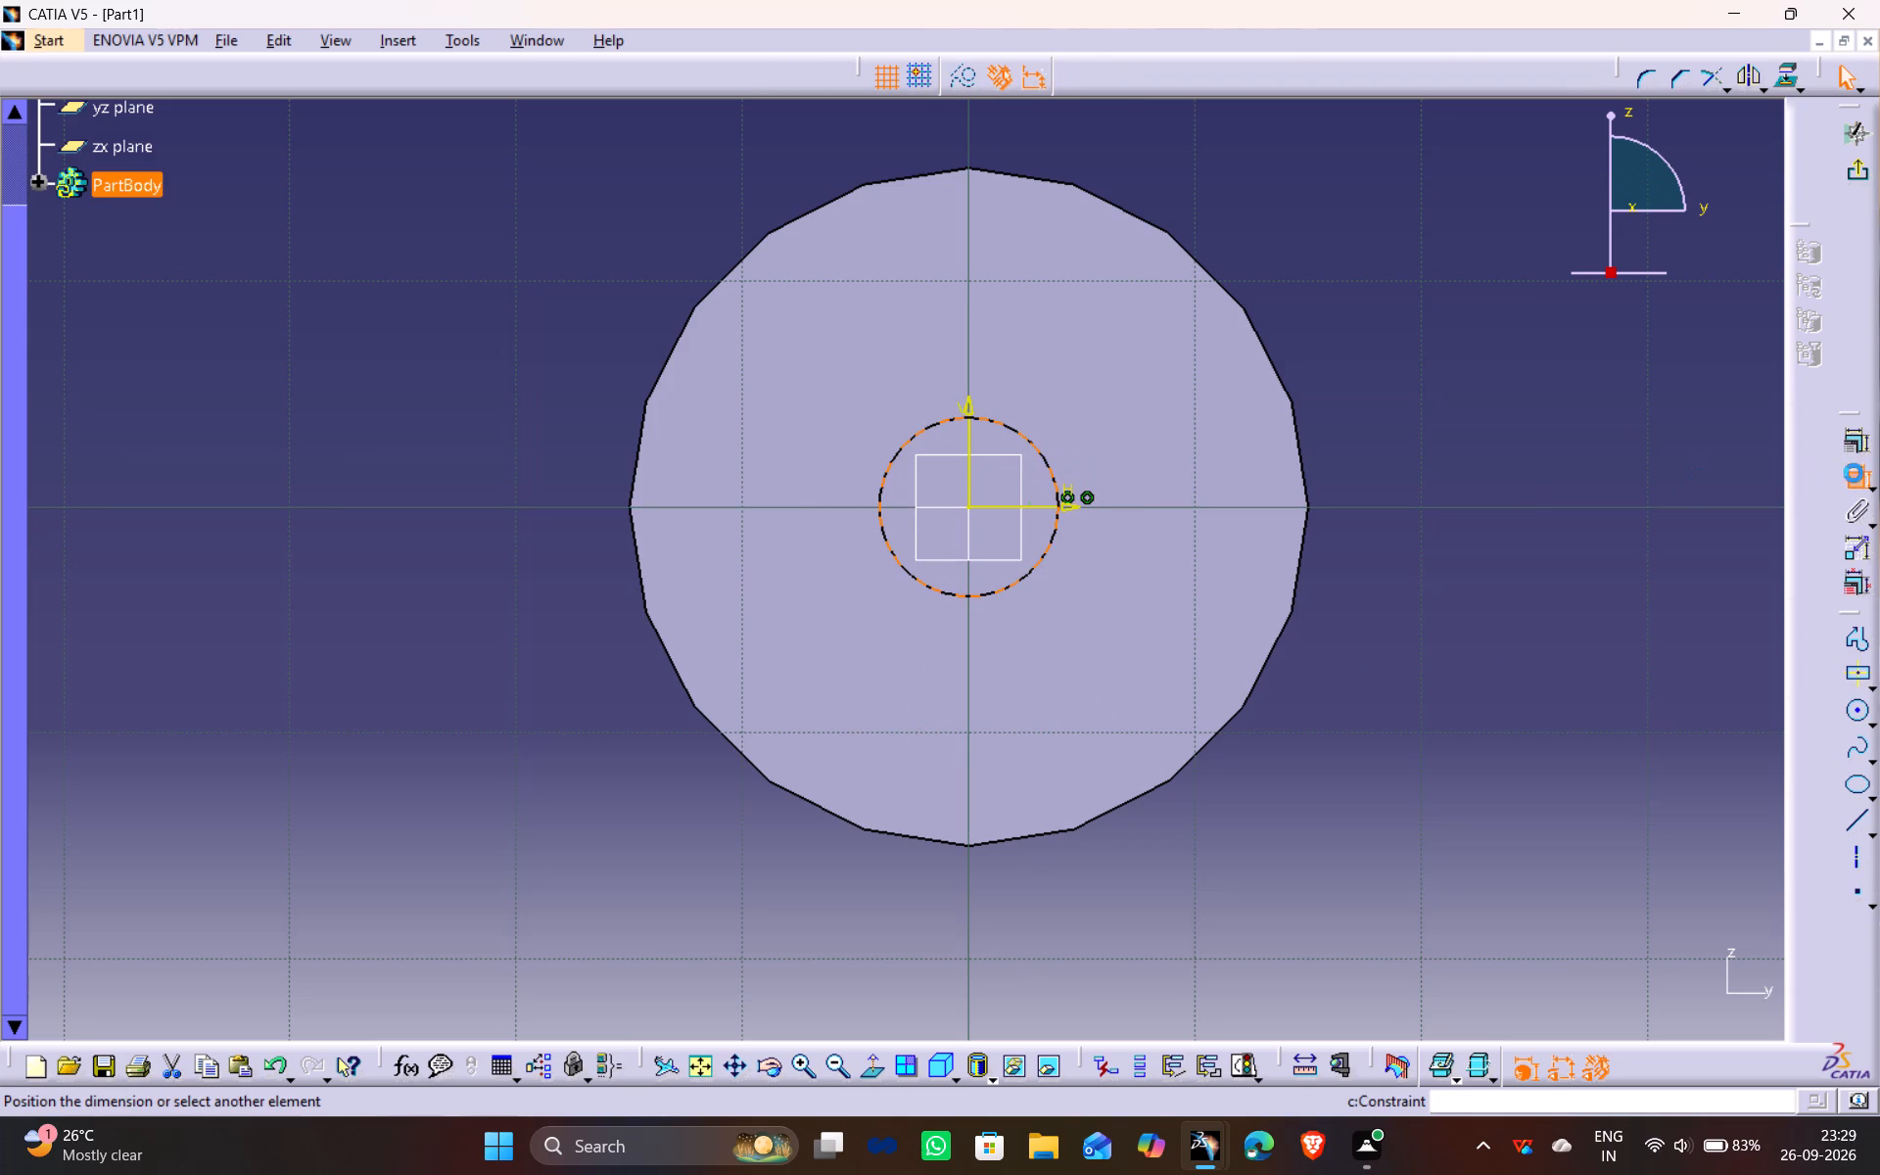
click(1520, 389)
double_click(1527, 378)
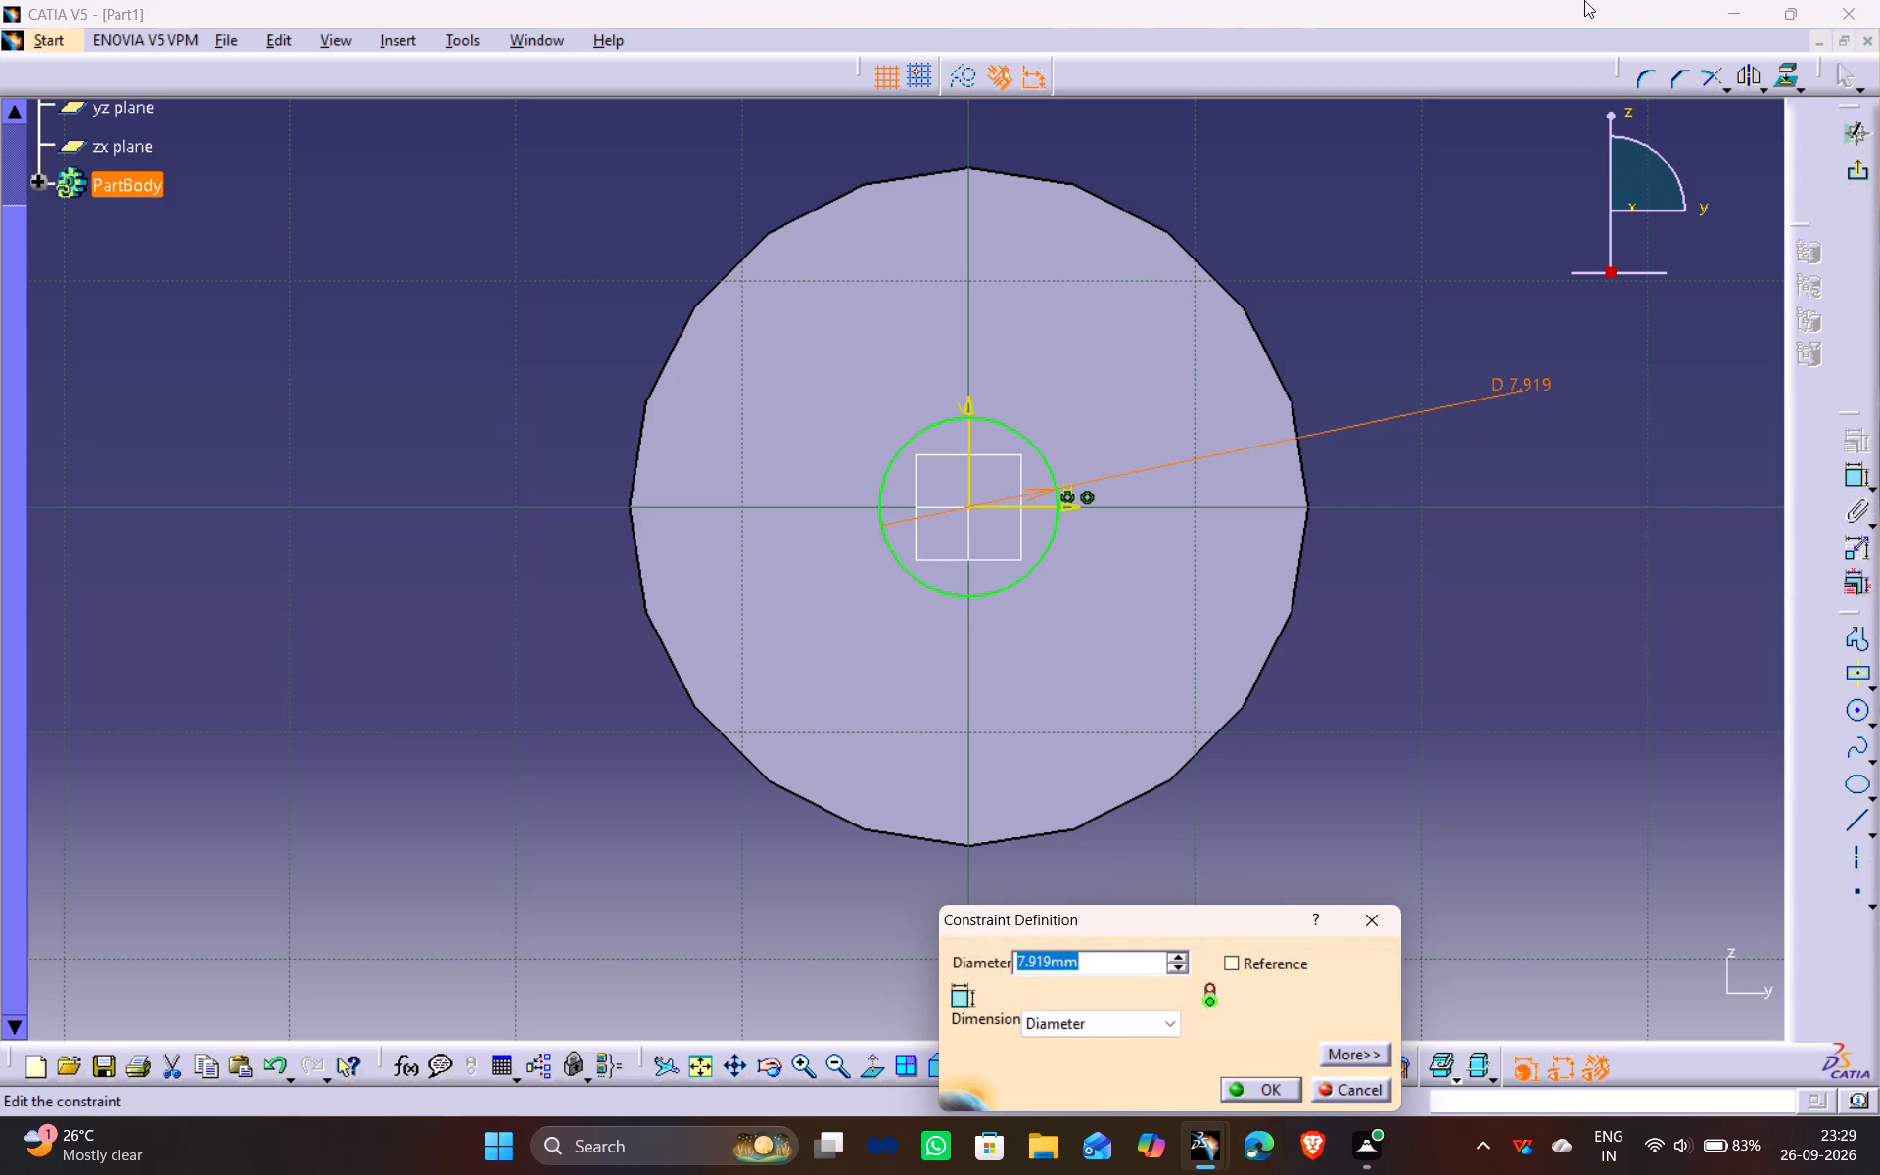
text(10)
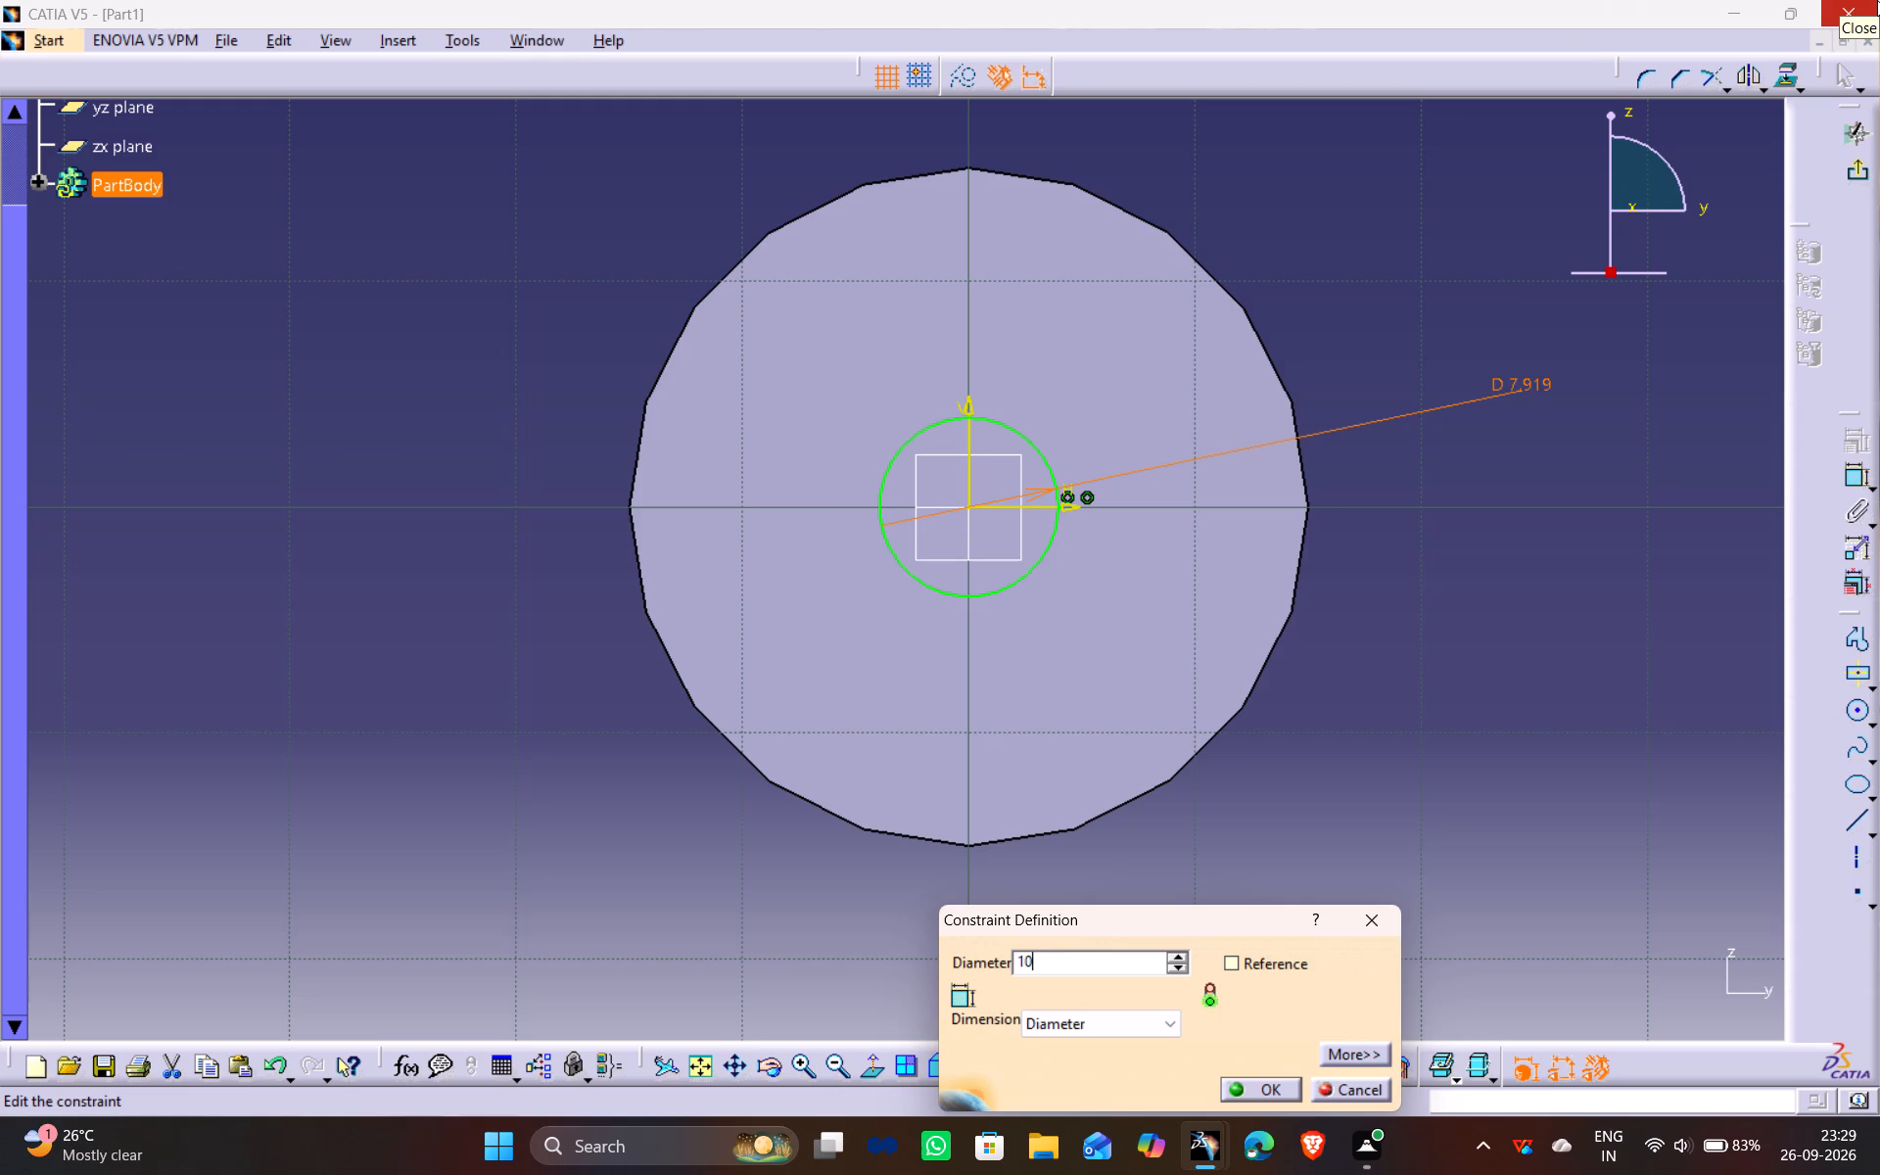
key(Return)
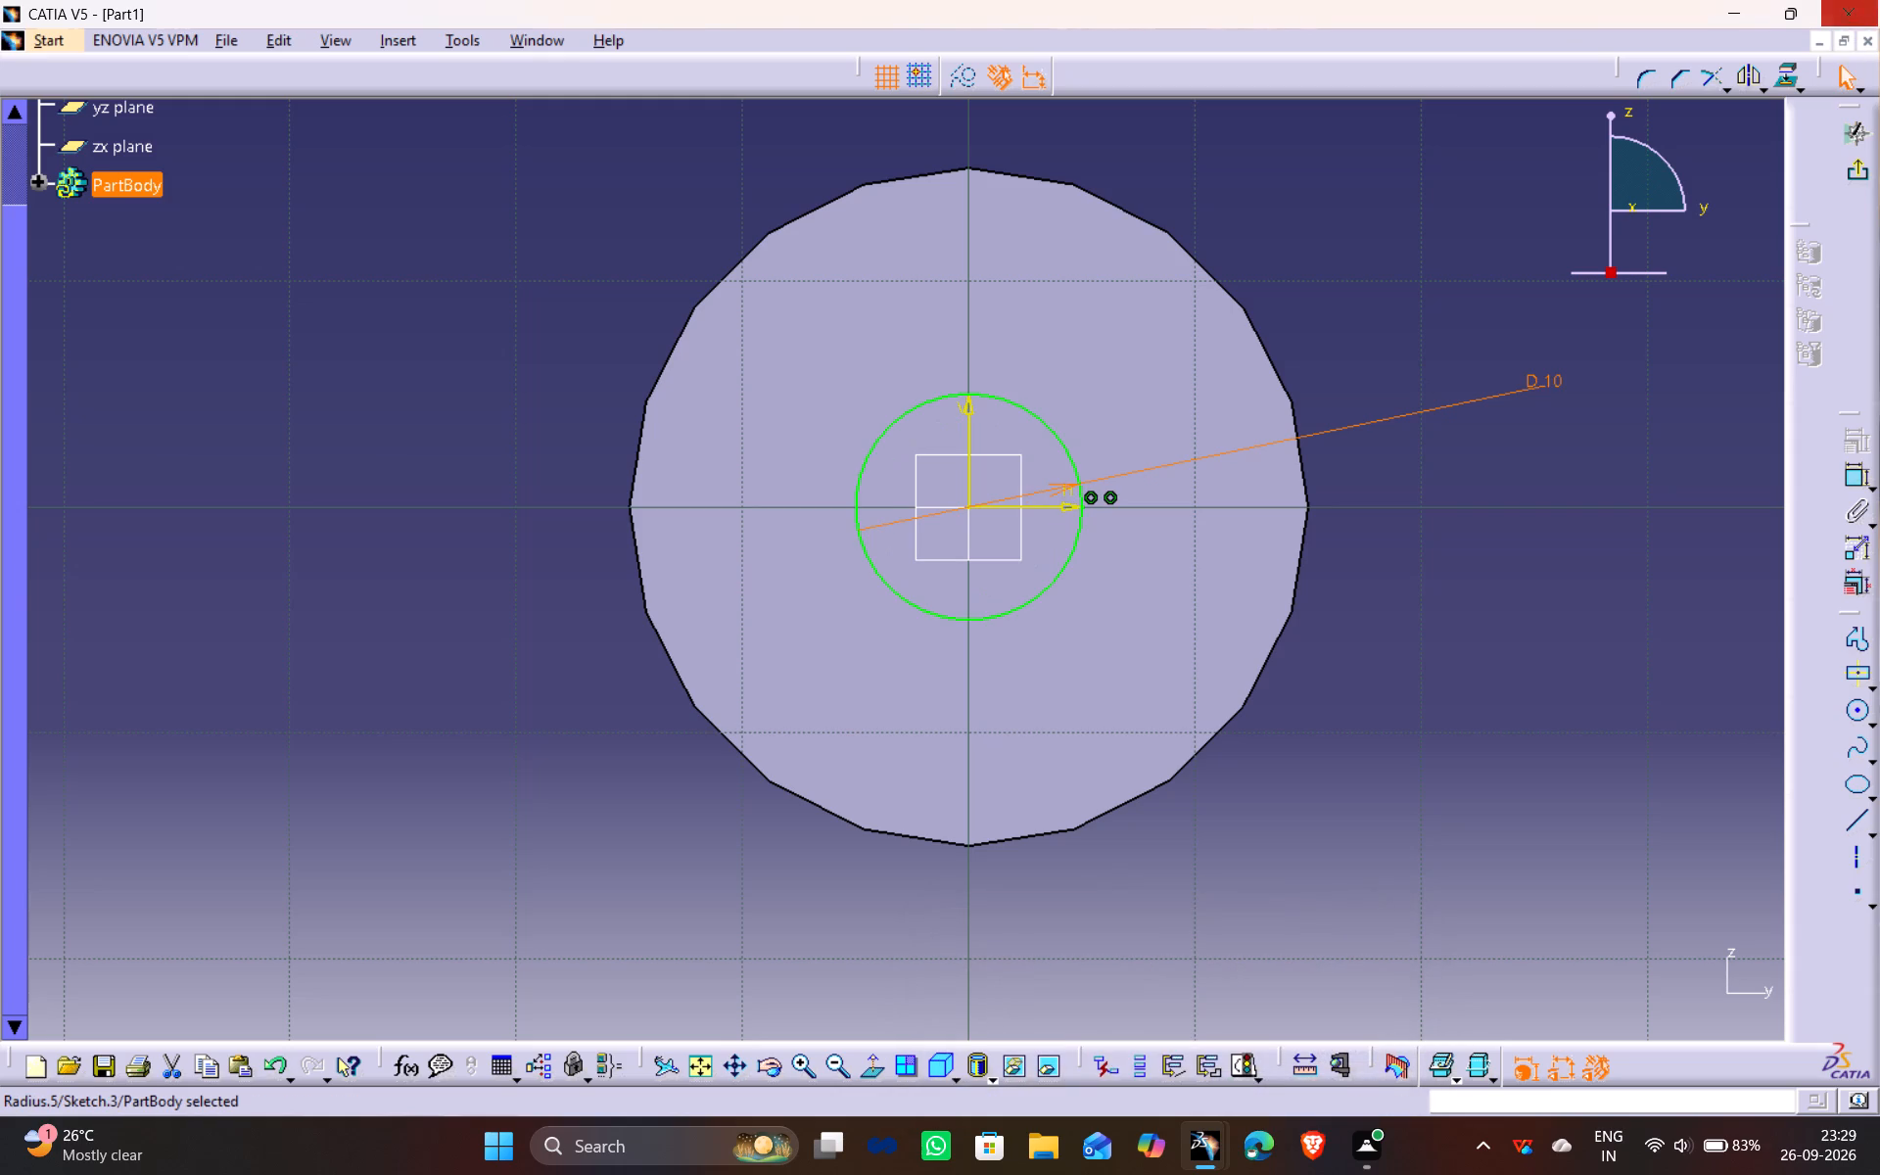
Draw a tall centred rectangle on the origin, about 5.3 mm wide, extending past the disc's edge at both ends.
middle_drag(1305, 241, 1266, 385)
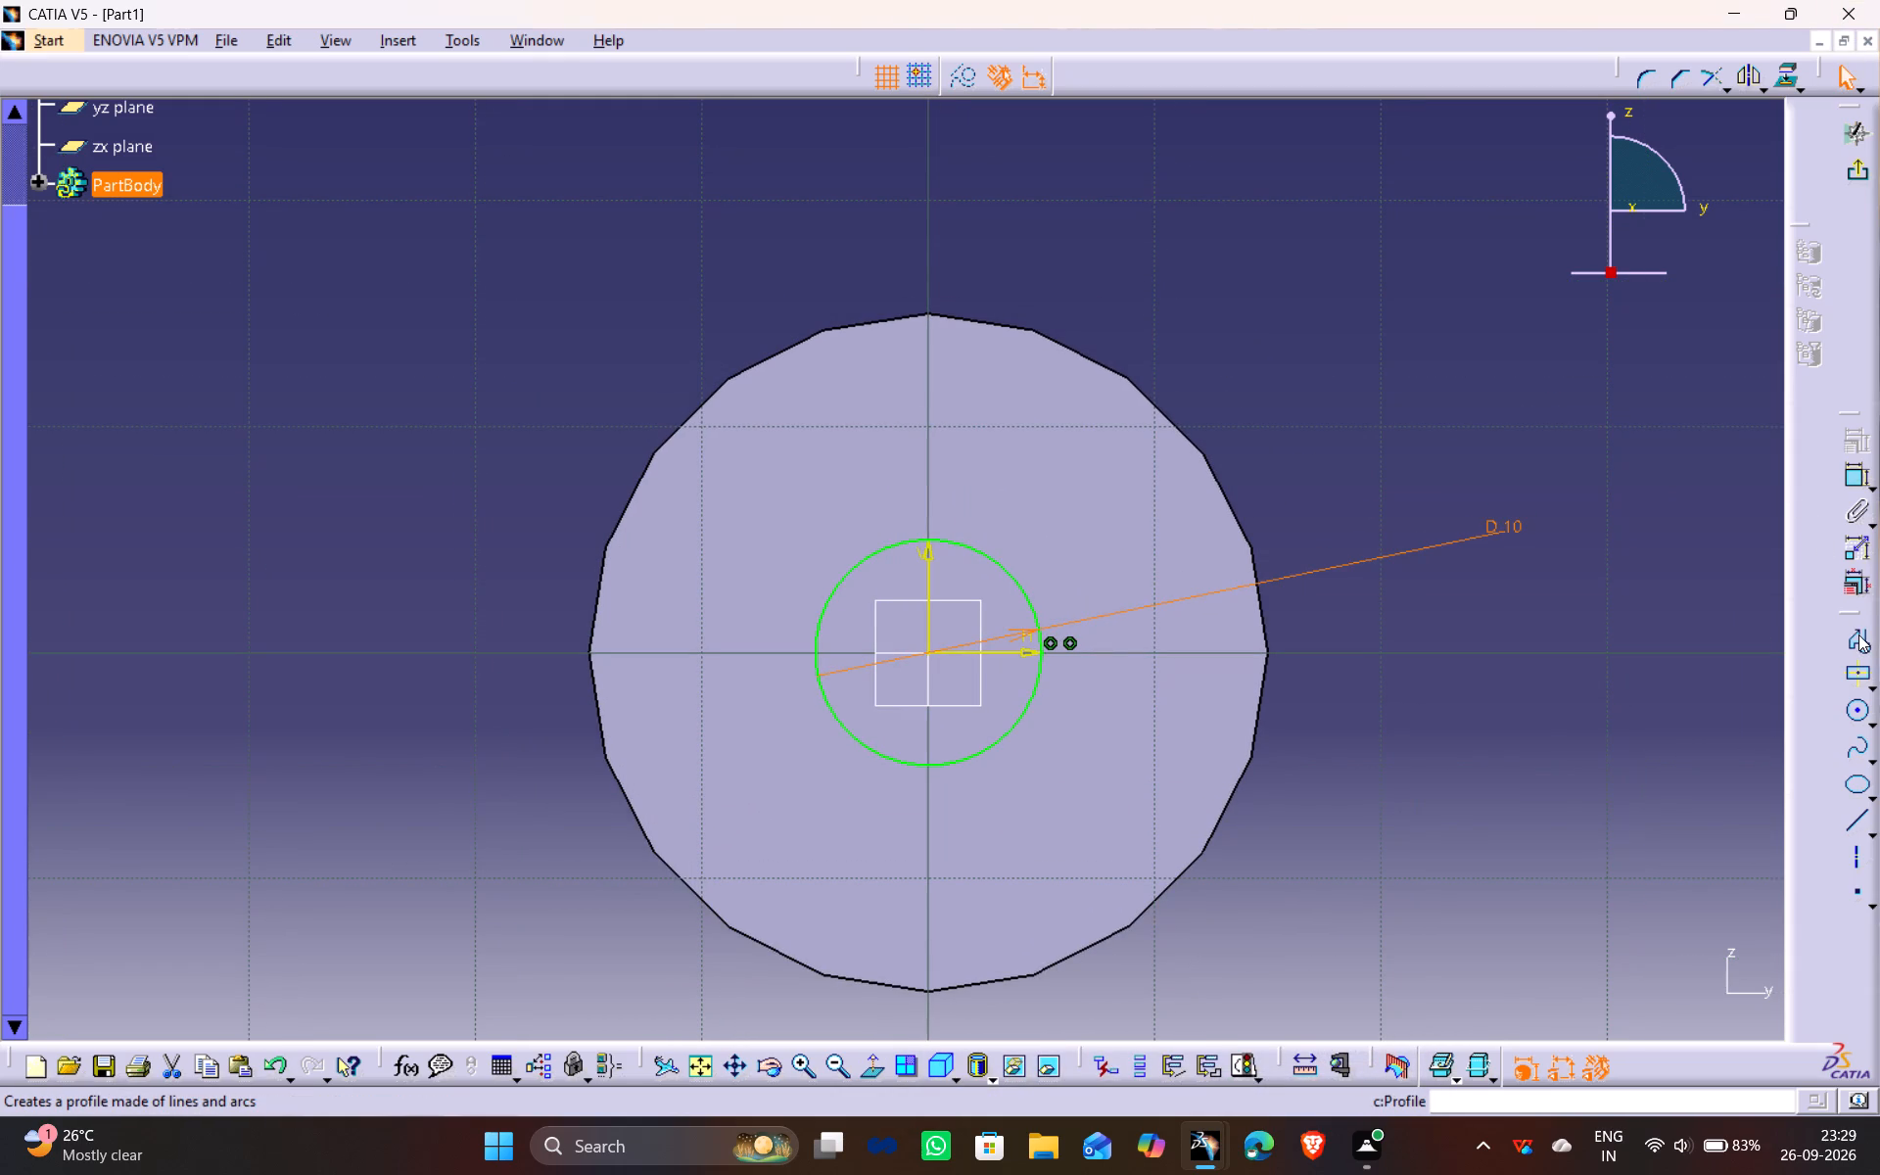
click(1859, 675)
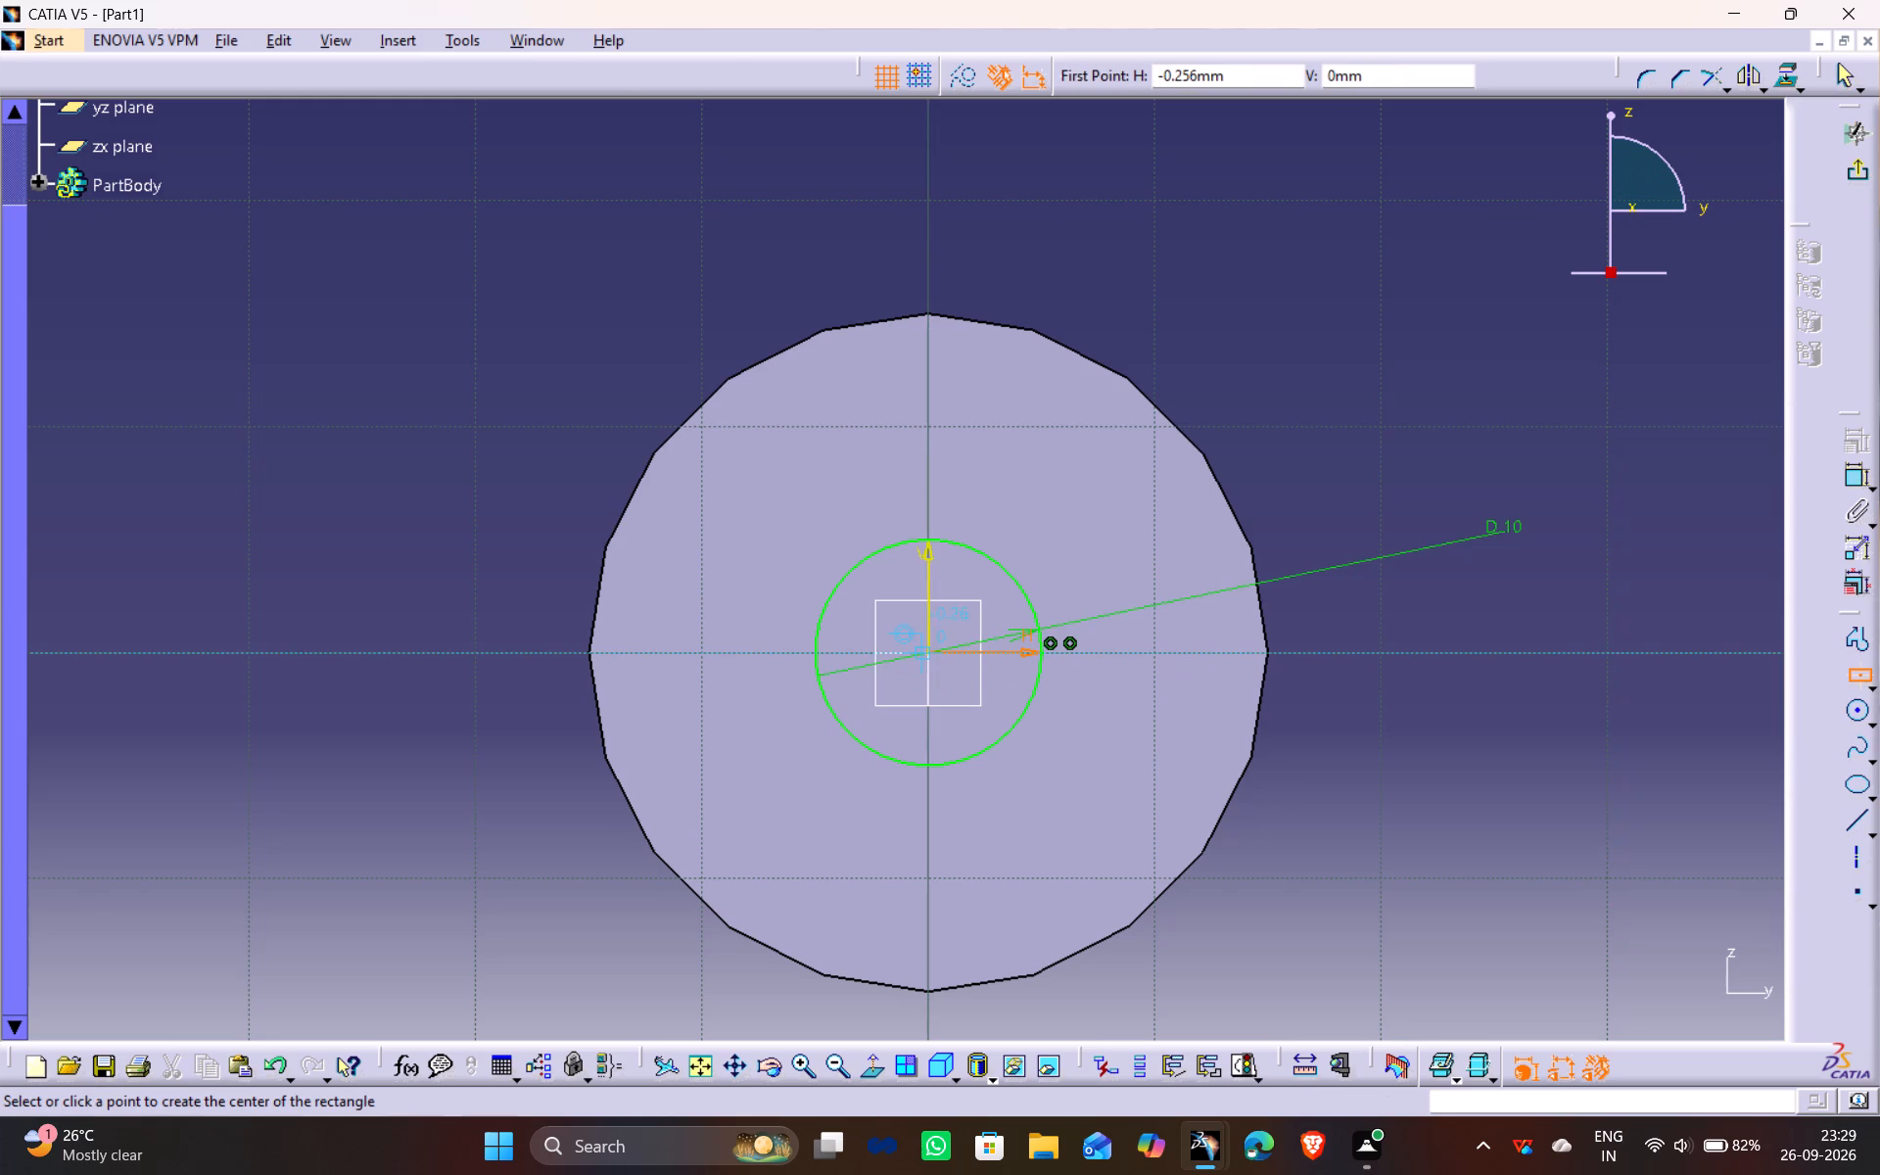
click(930, 653)
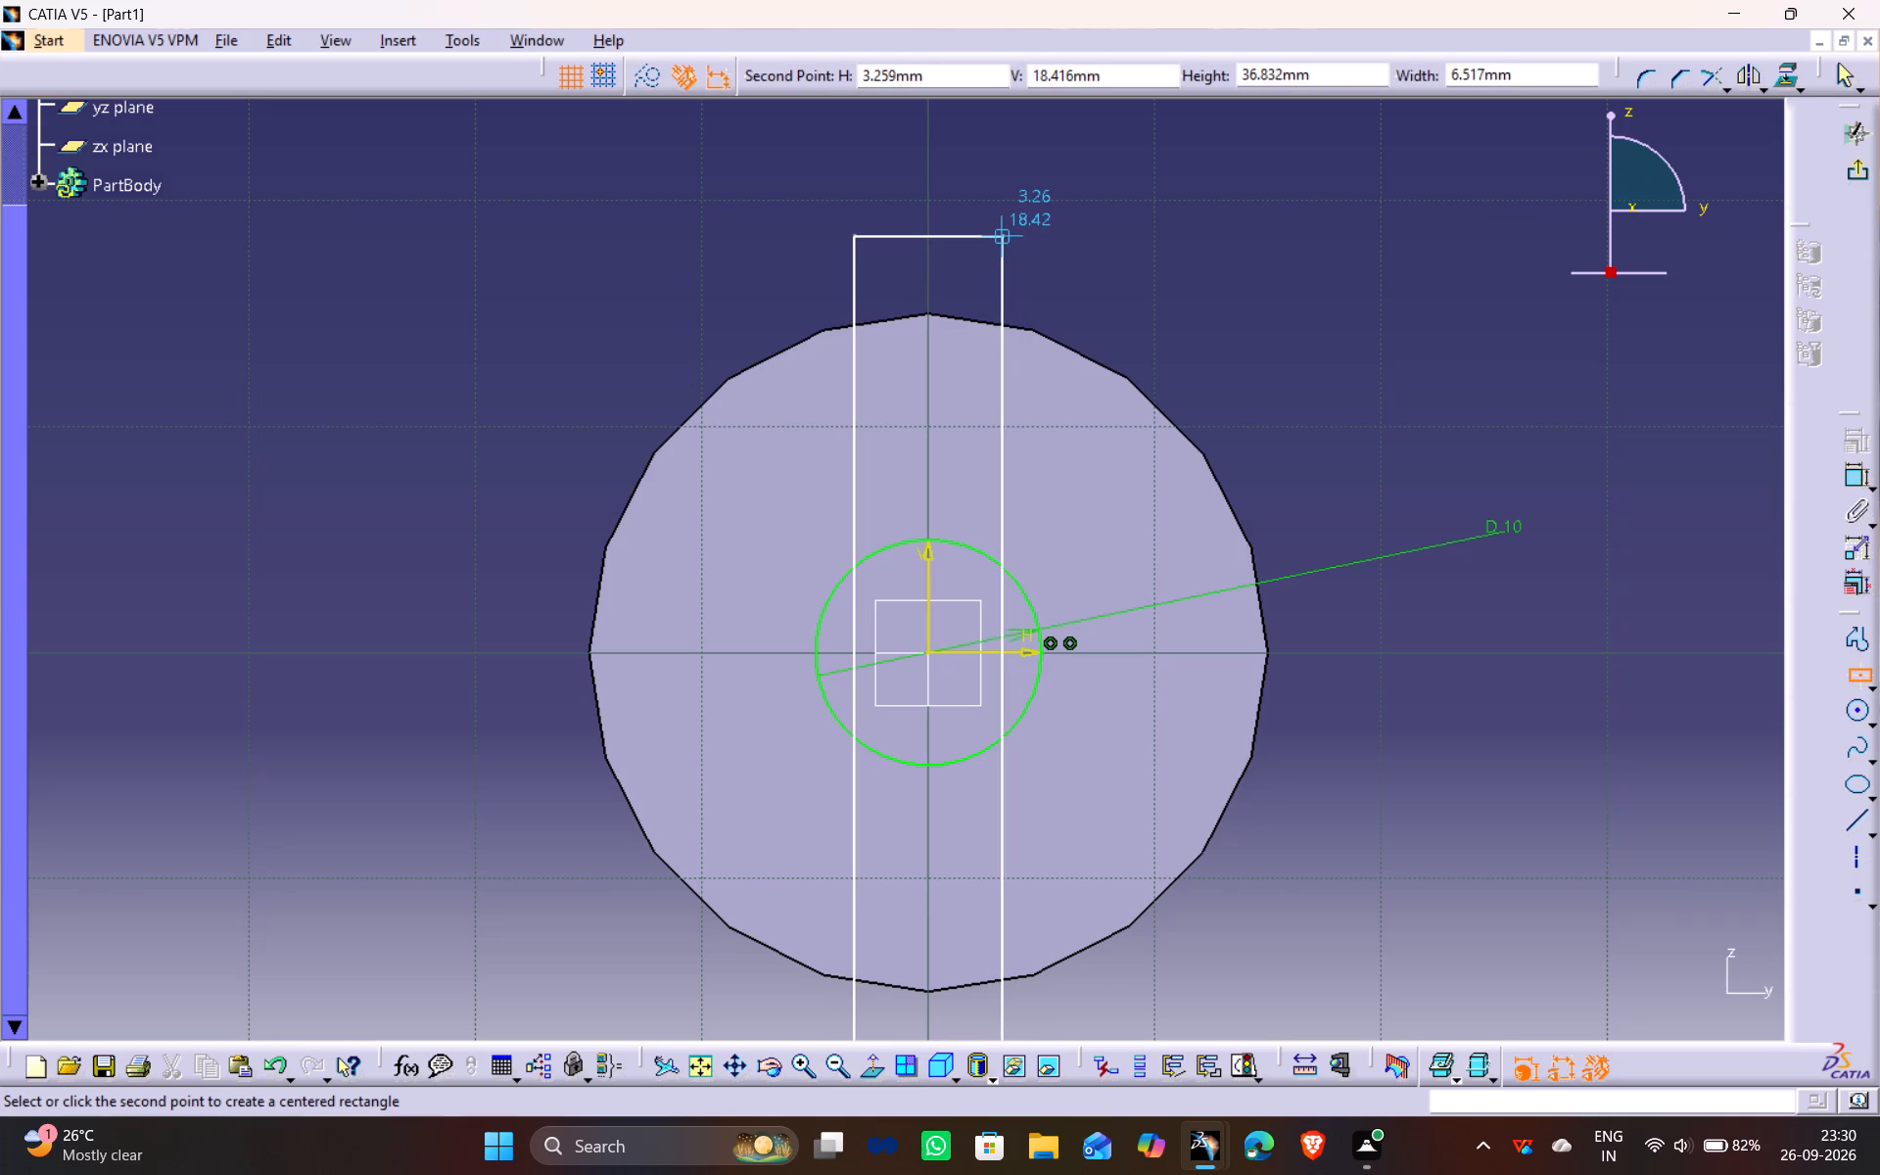
click(988, 242)
click(1282, 353)
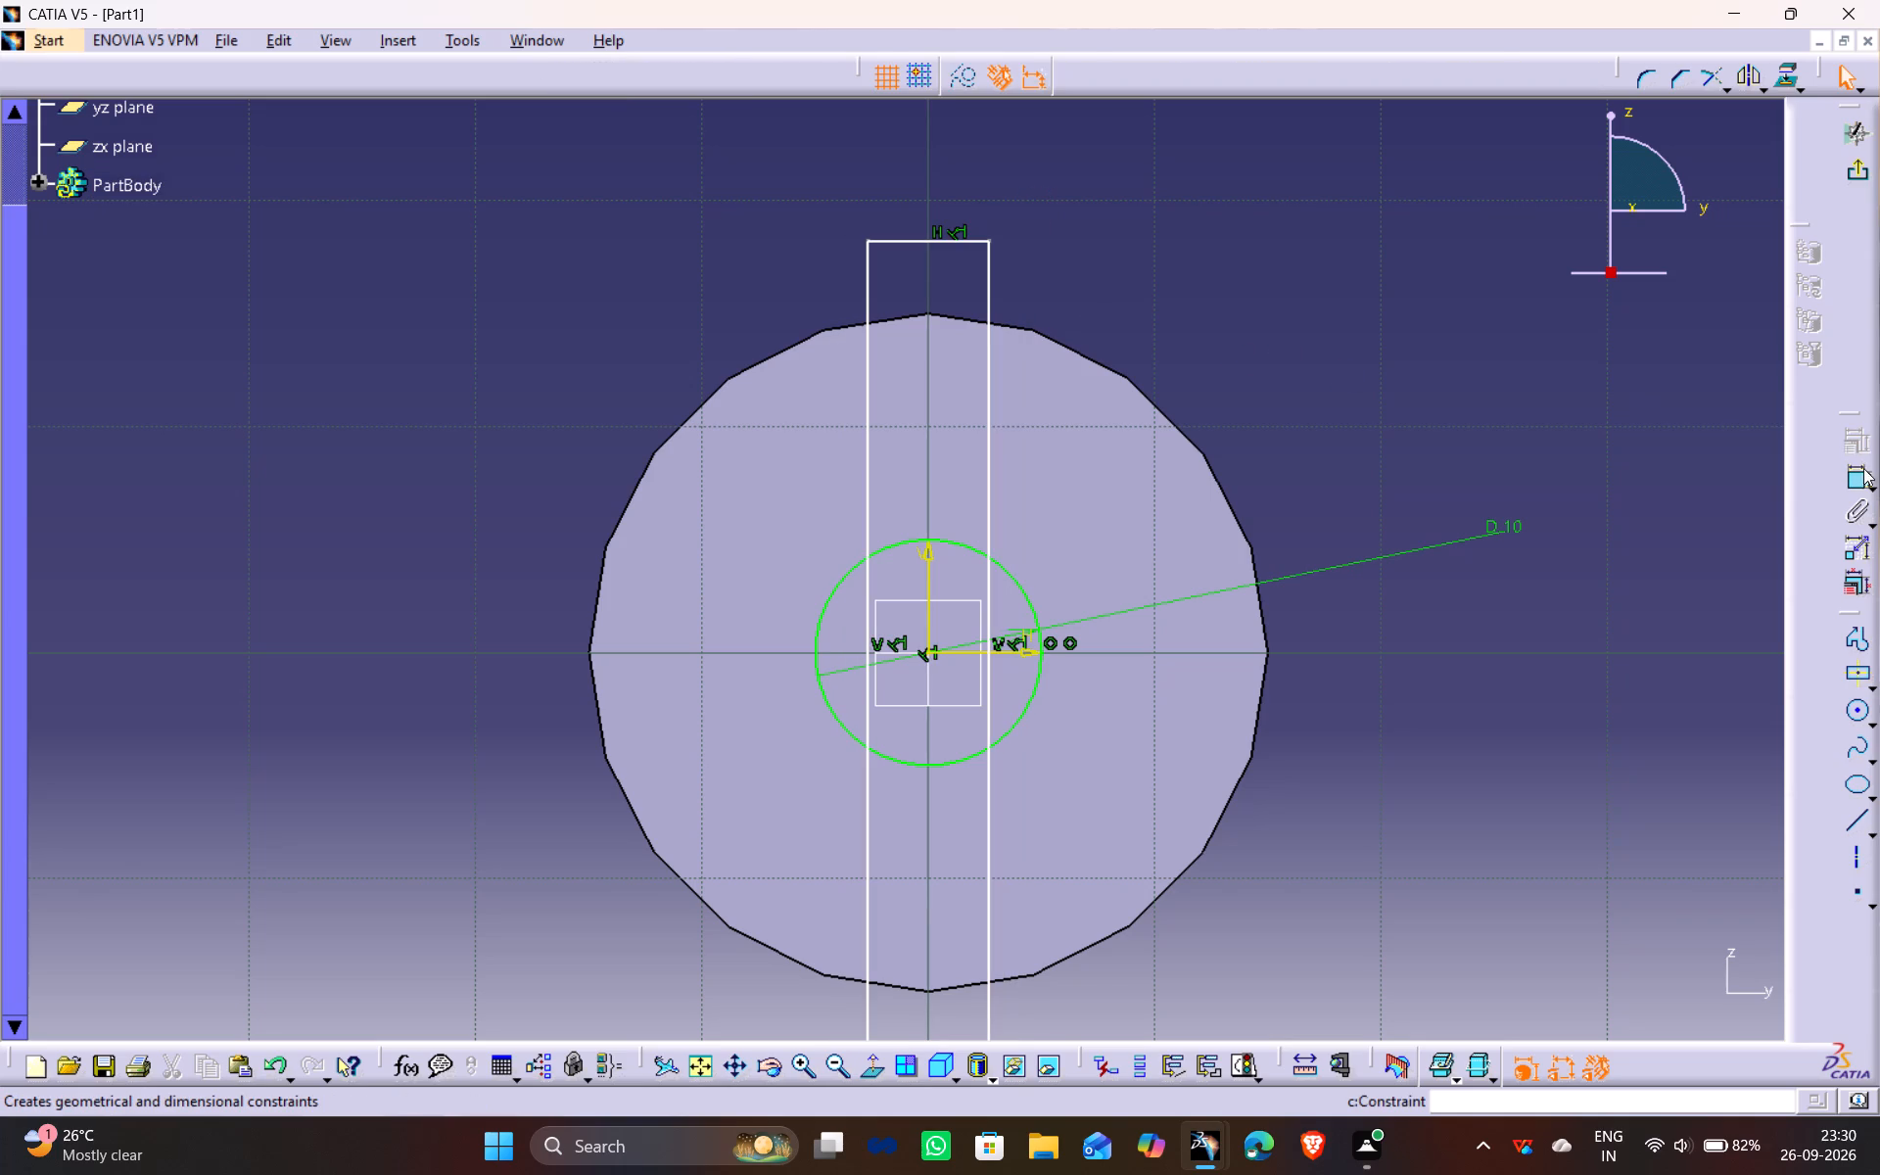
Dimension the rectangle's short upper side and set its width to 5 mm.
click(1852, 474)
click(923, 241)
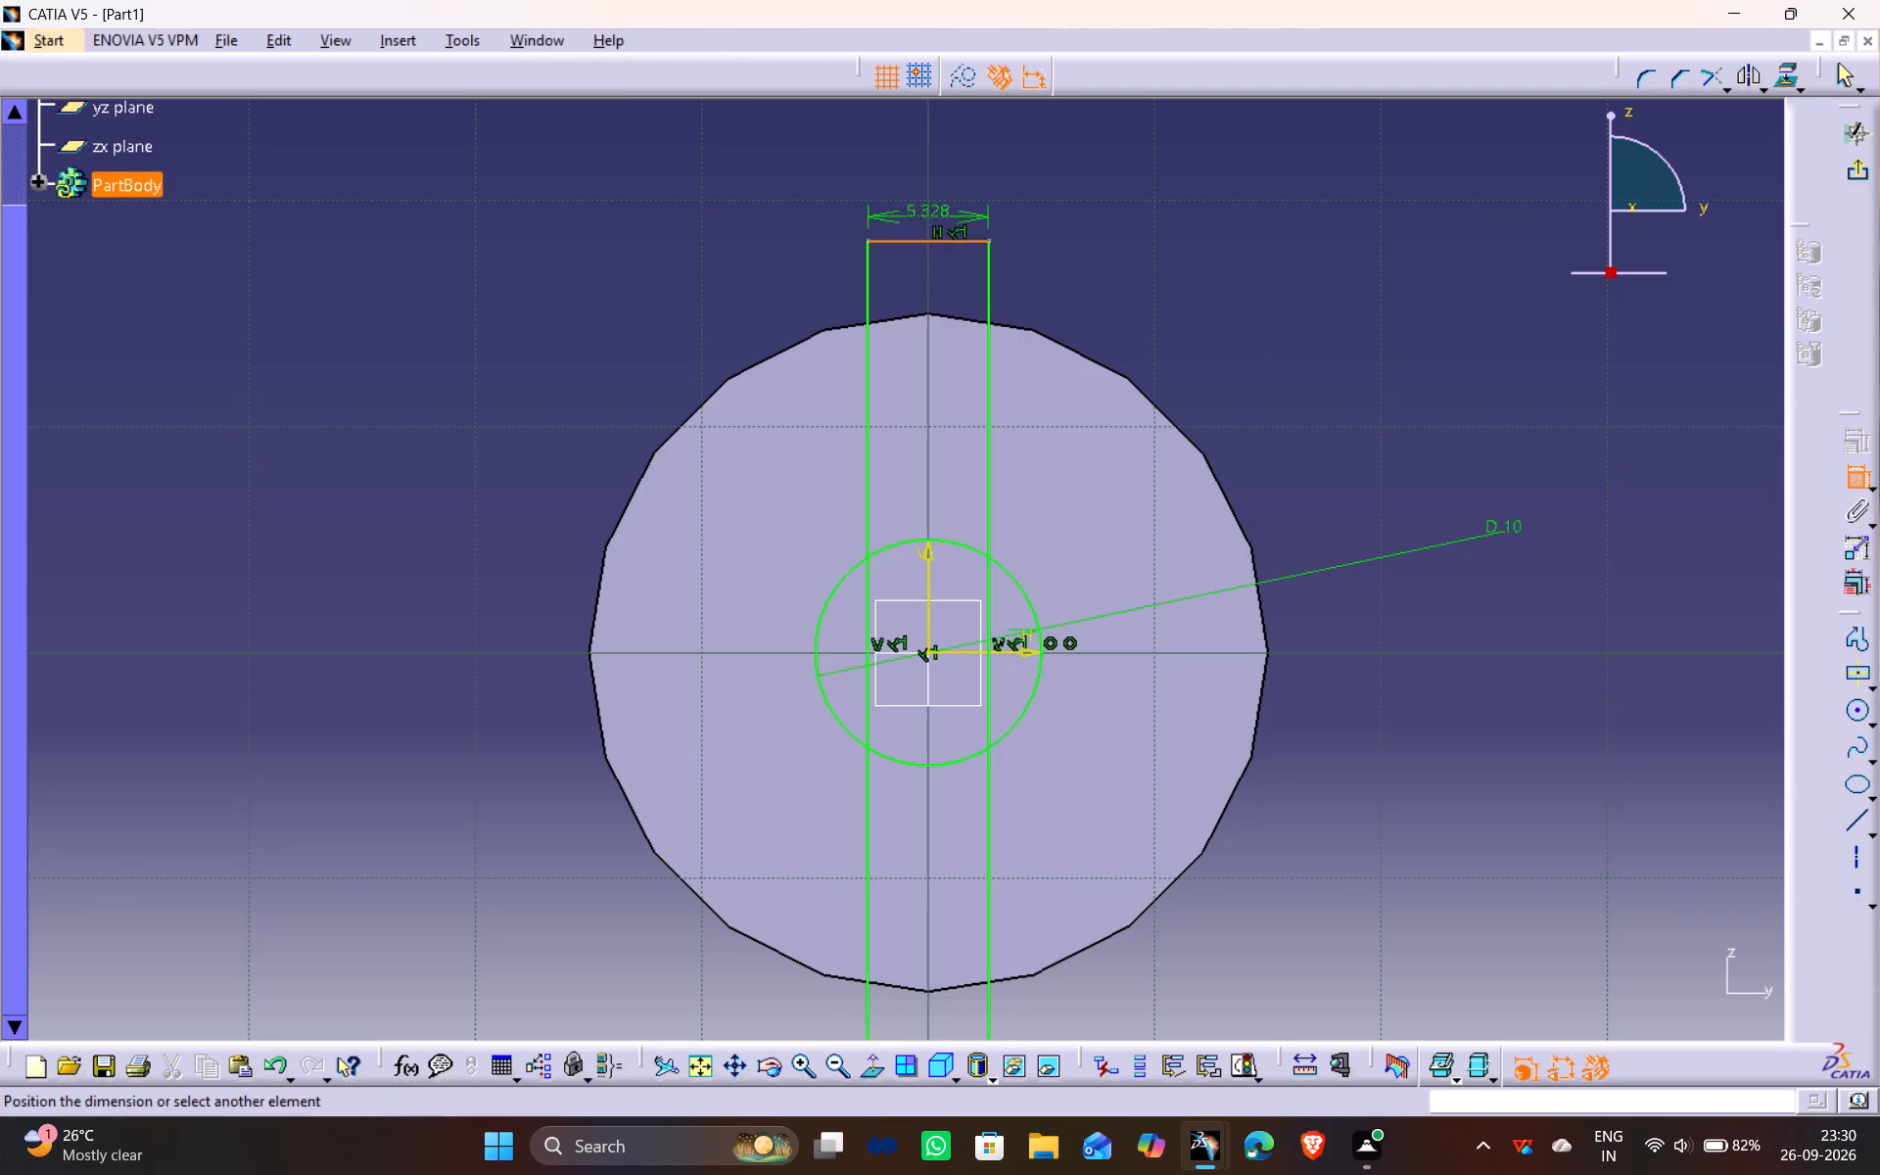
click(934, 197)
double_click(935, 190)
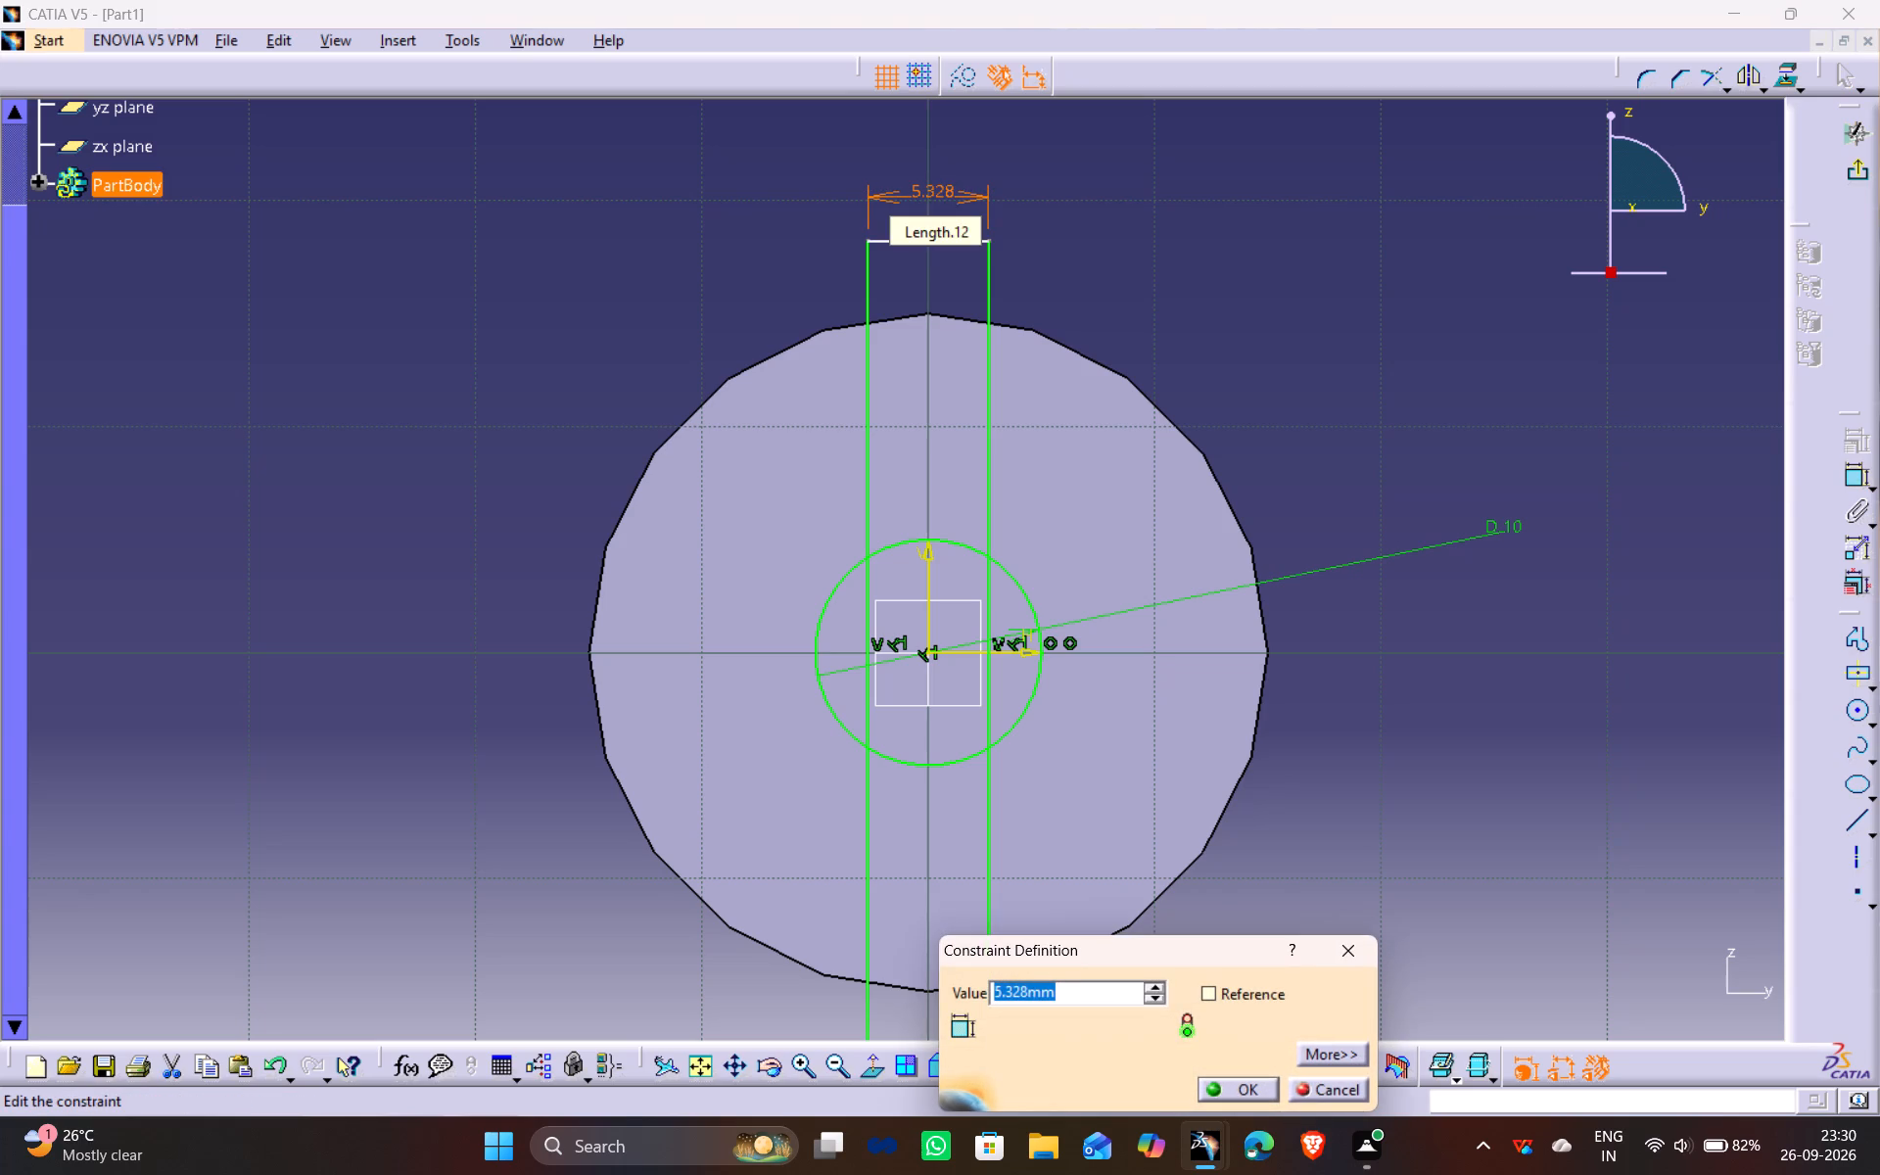
key(5)
key(Return)
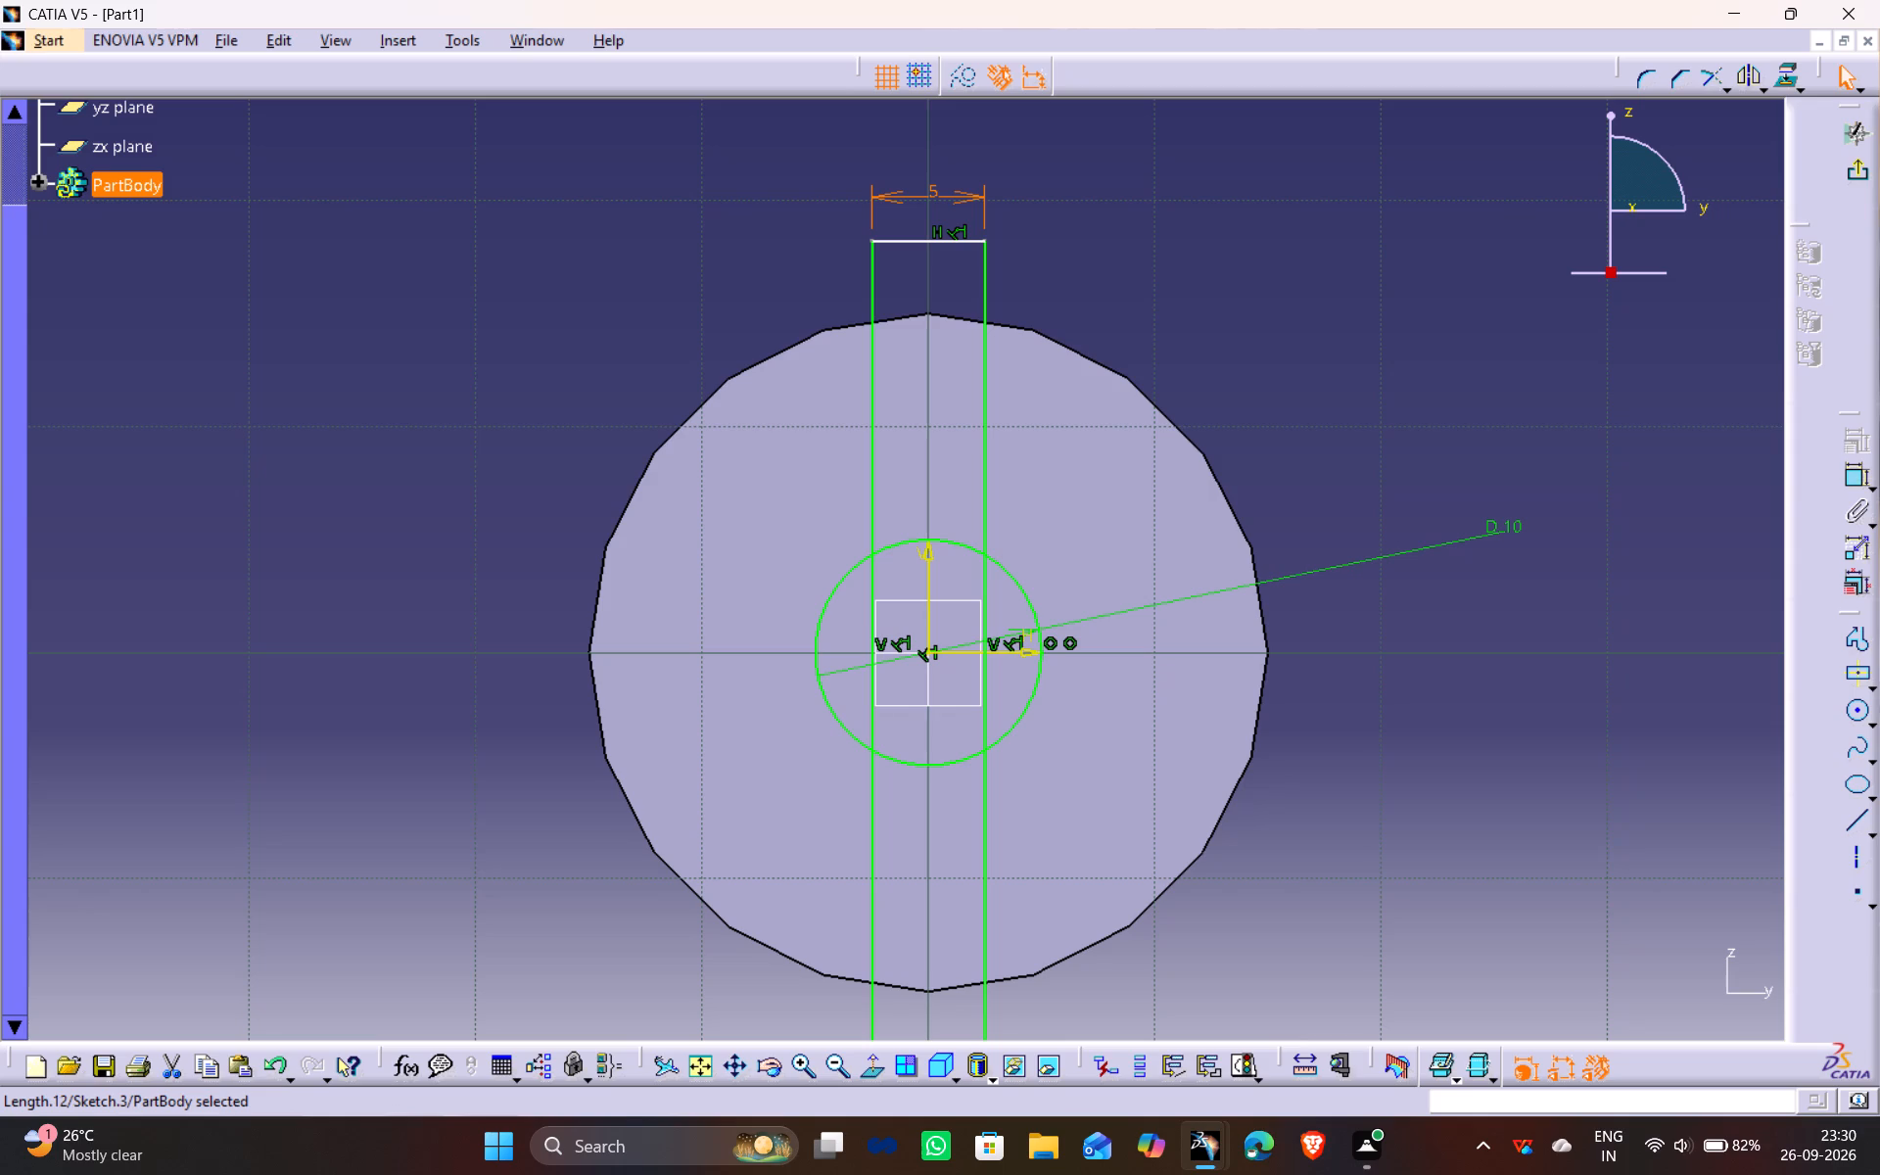
Quick Trim the lower and upper arcs of the 10 mm circle that lie between the rectangle's long sides.
middle_drag(1308, 847, 1326, 763)
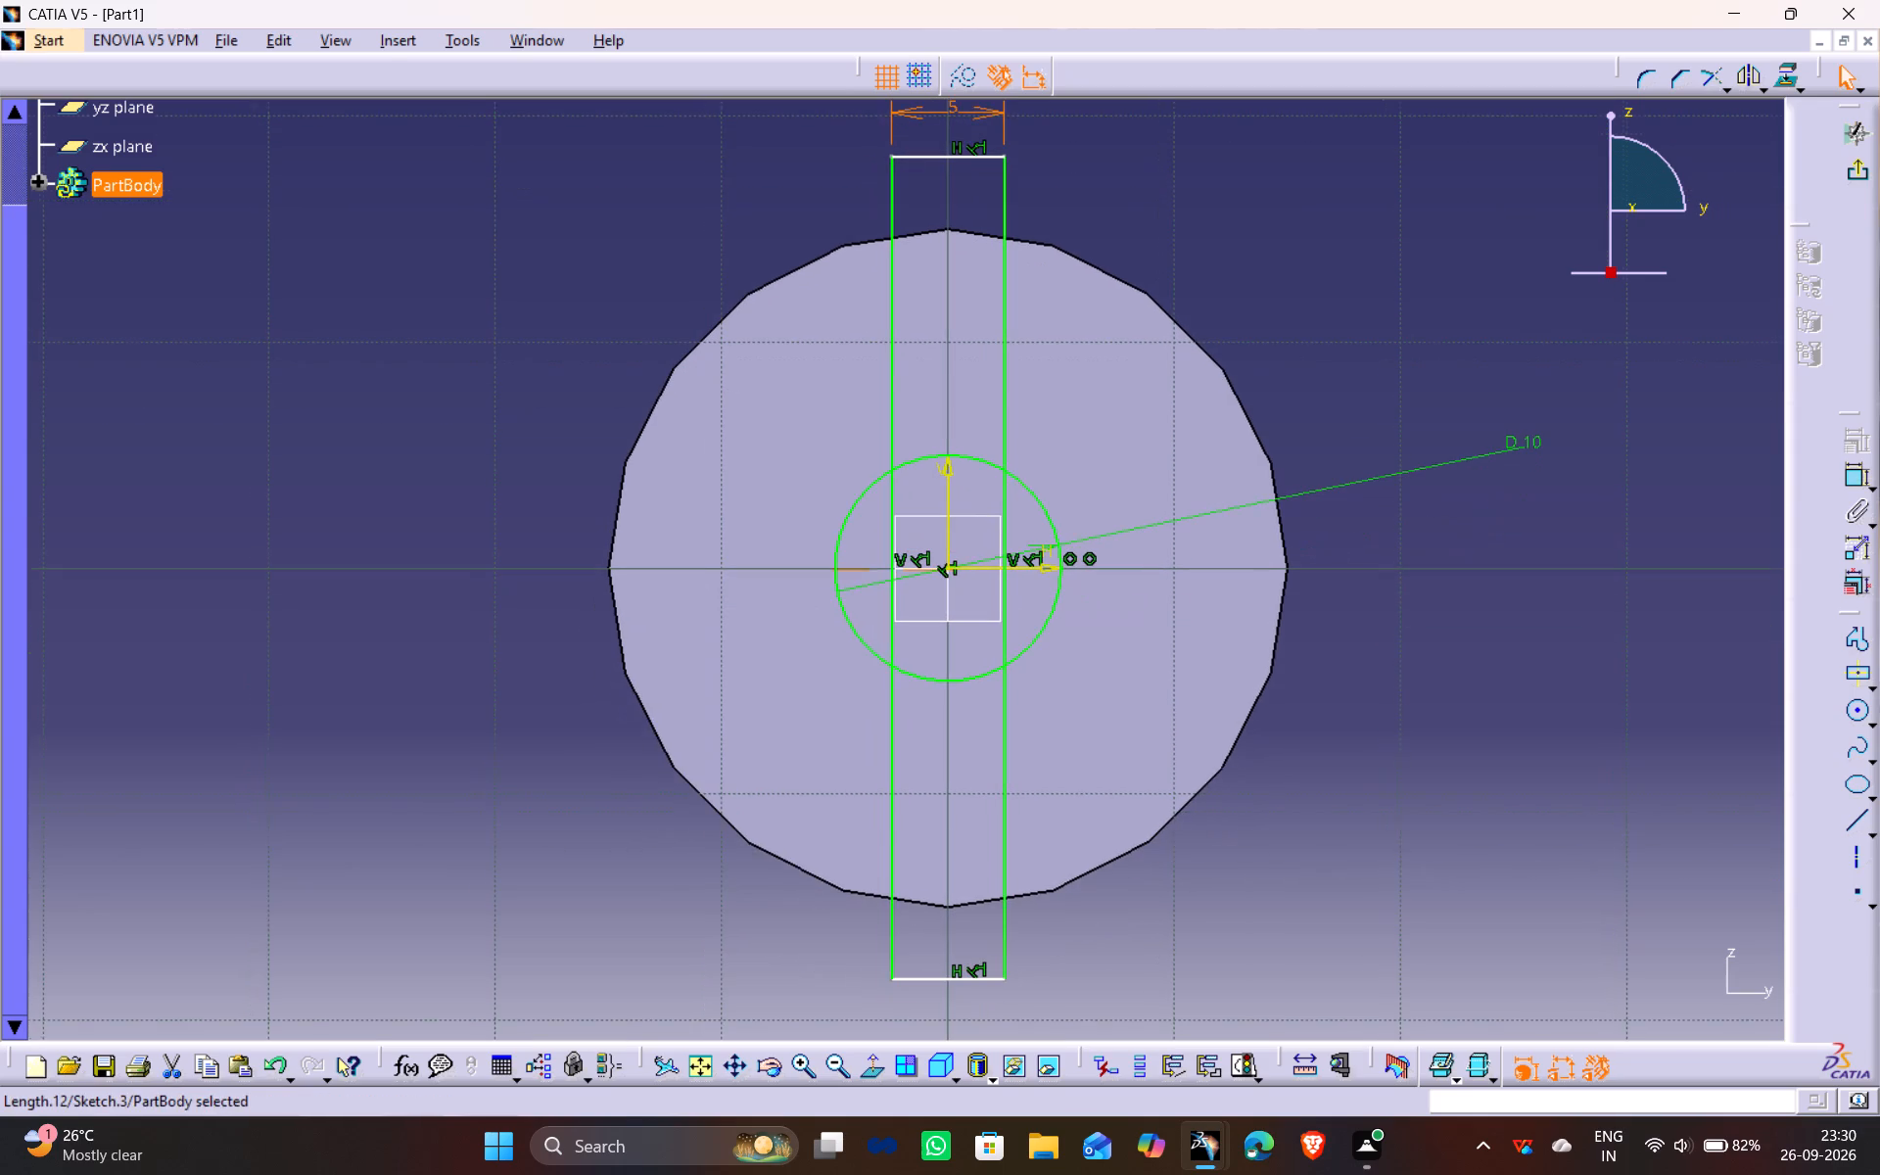
click(1726, 82)
click(1749, 180)
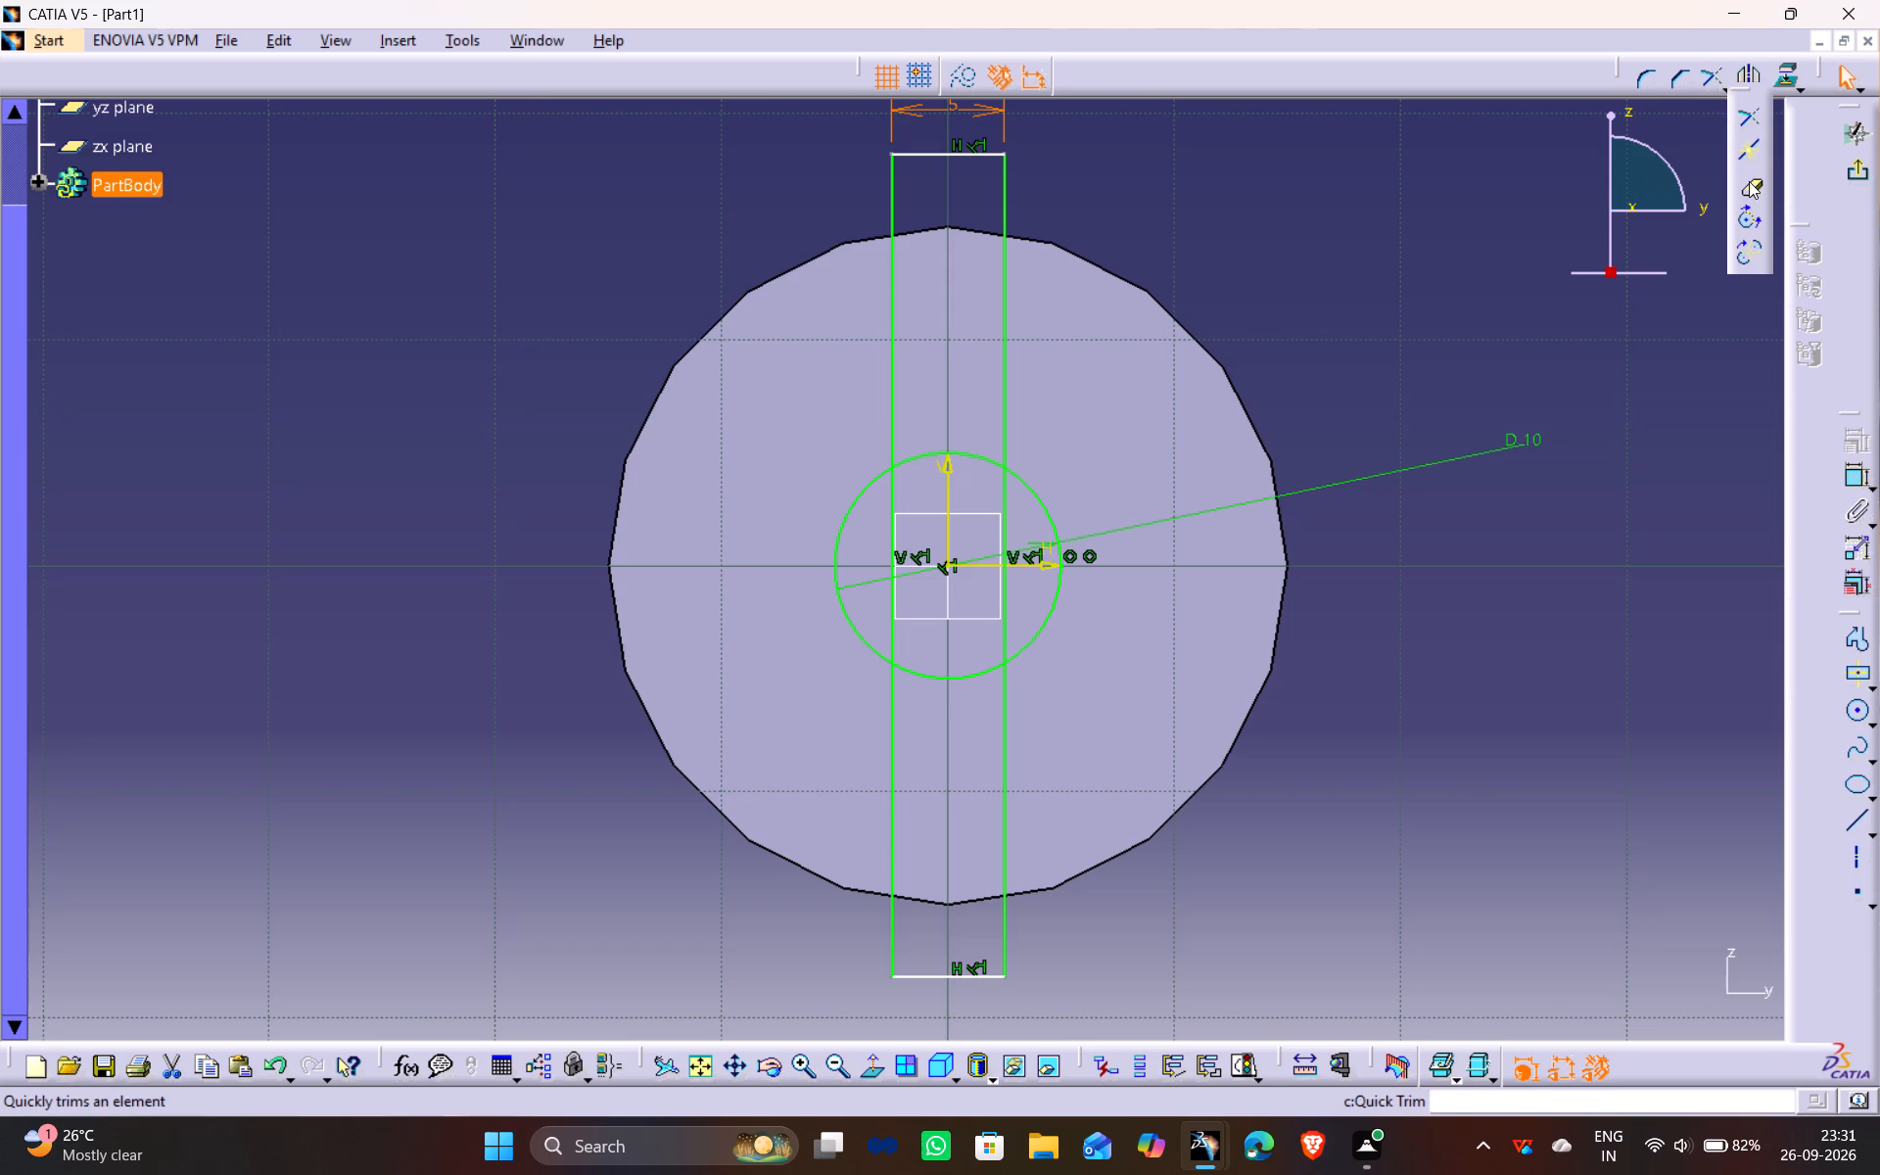
click(958, 676)
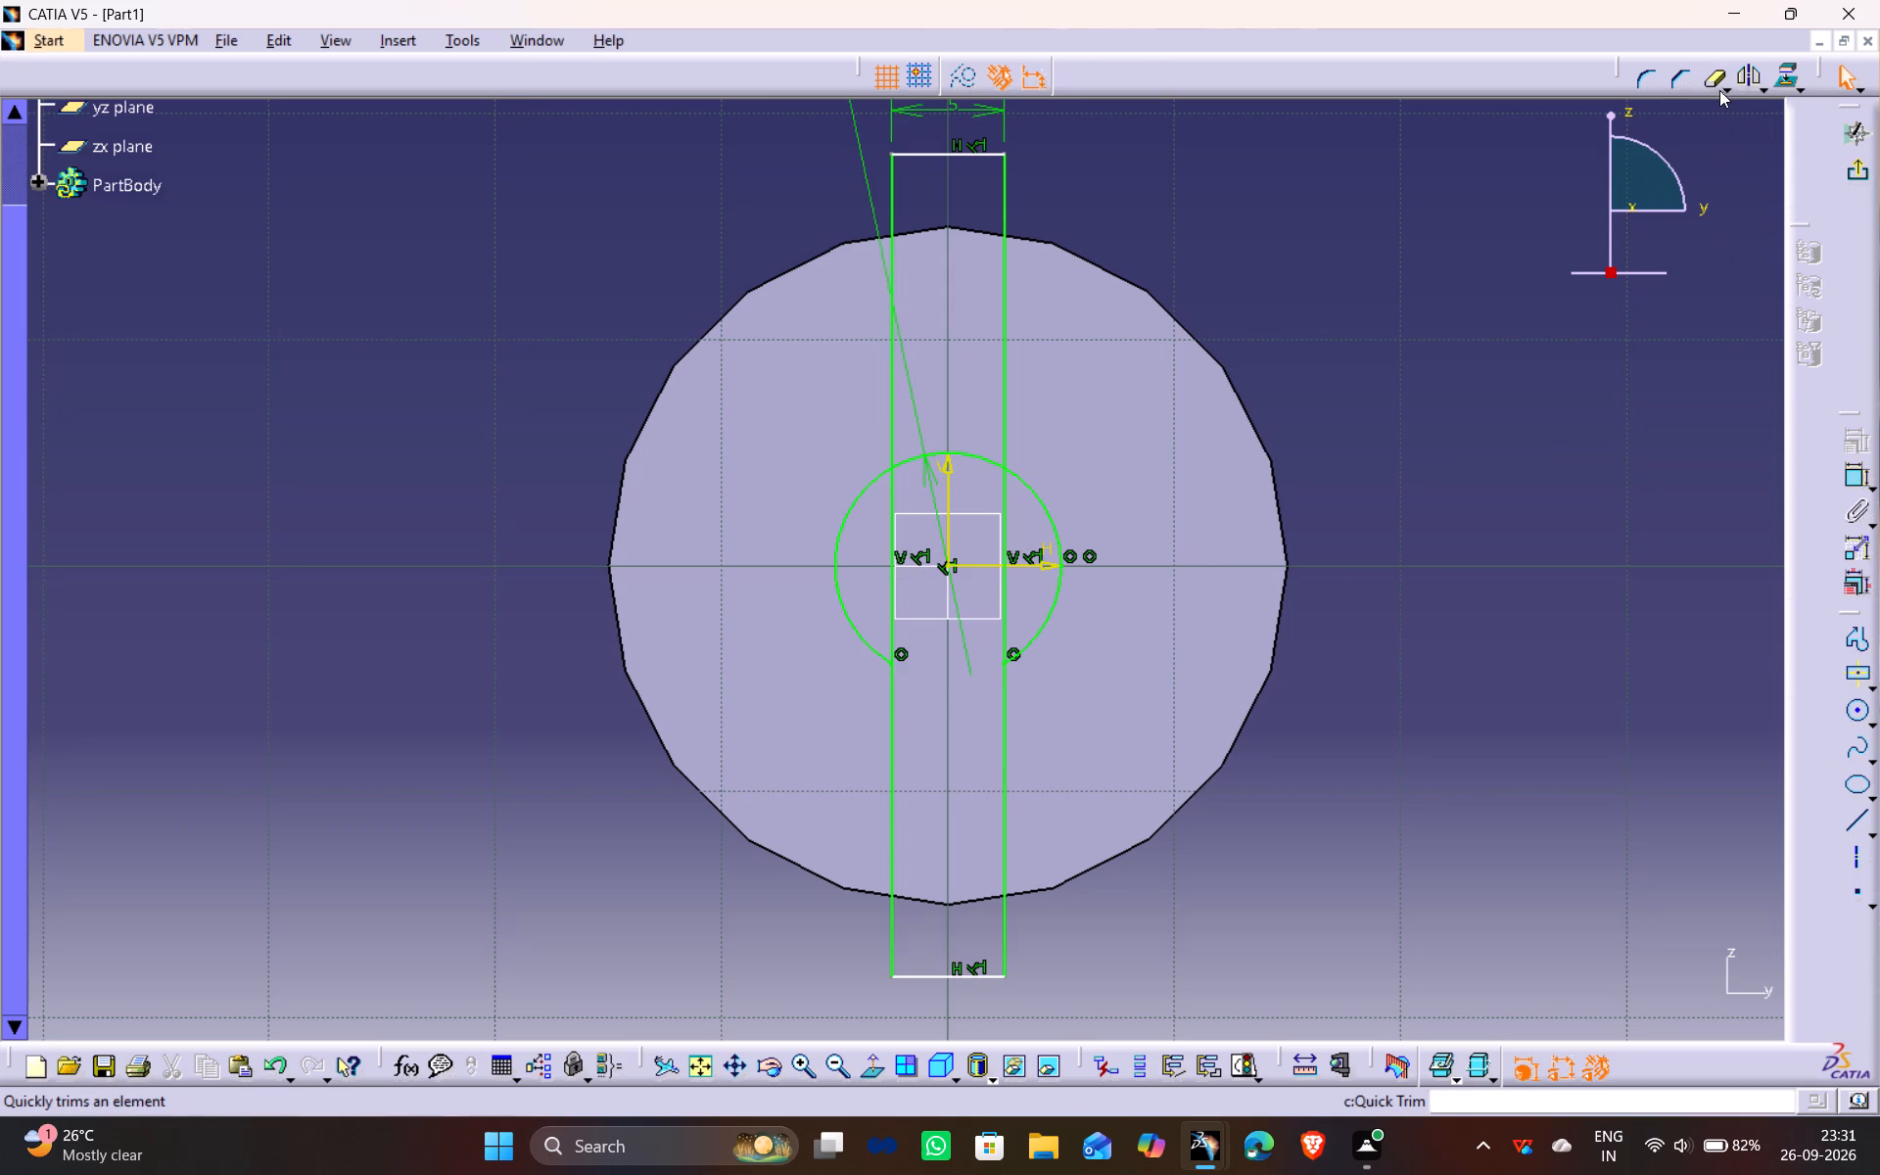
click(1718, 78)
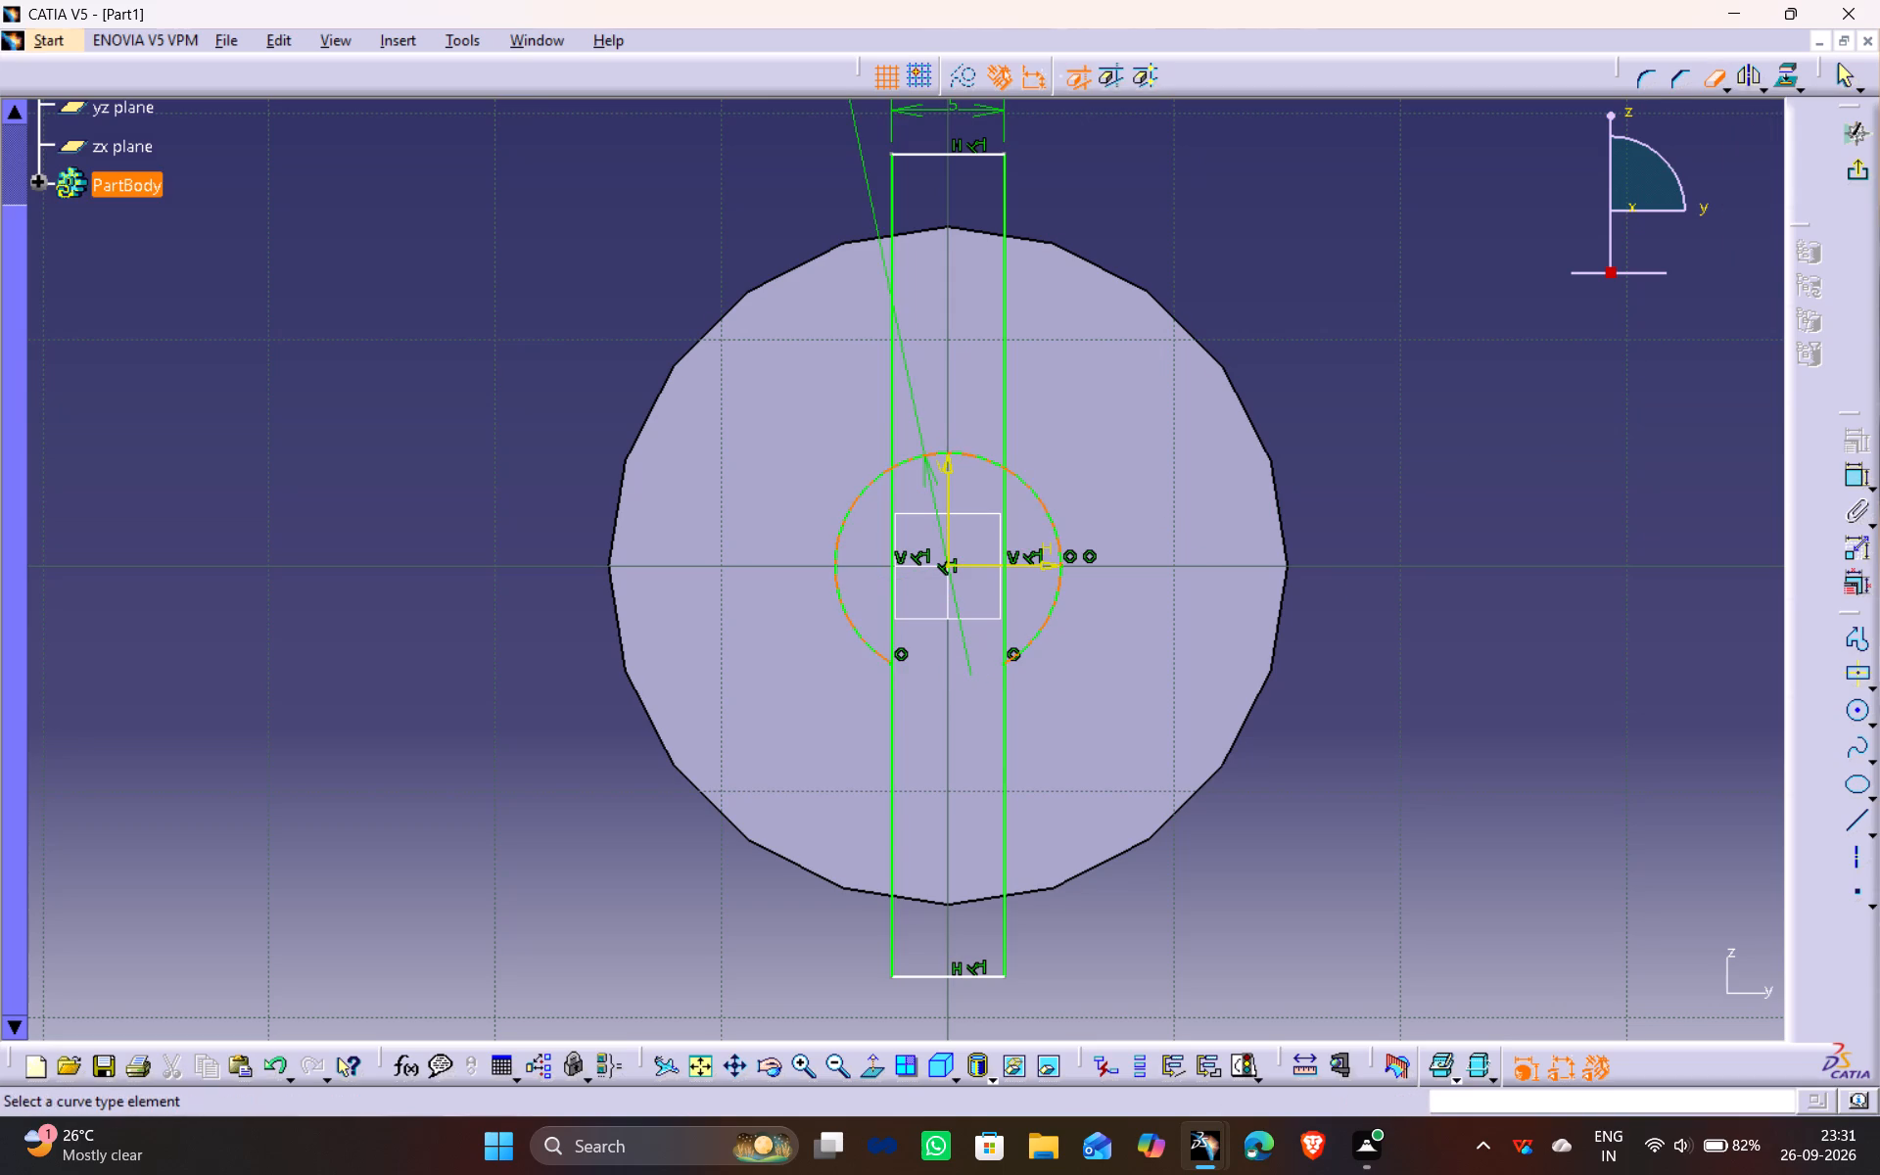
click(943, 452)
click(1271, 259)
Quick Trim the segments of the rectangle's two long sides that lie inside the circle.
click(1709, 81)
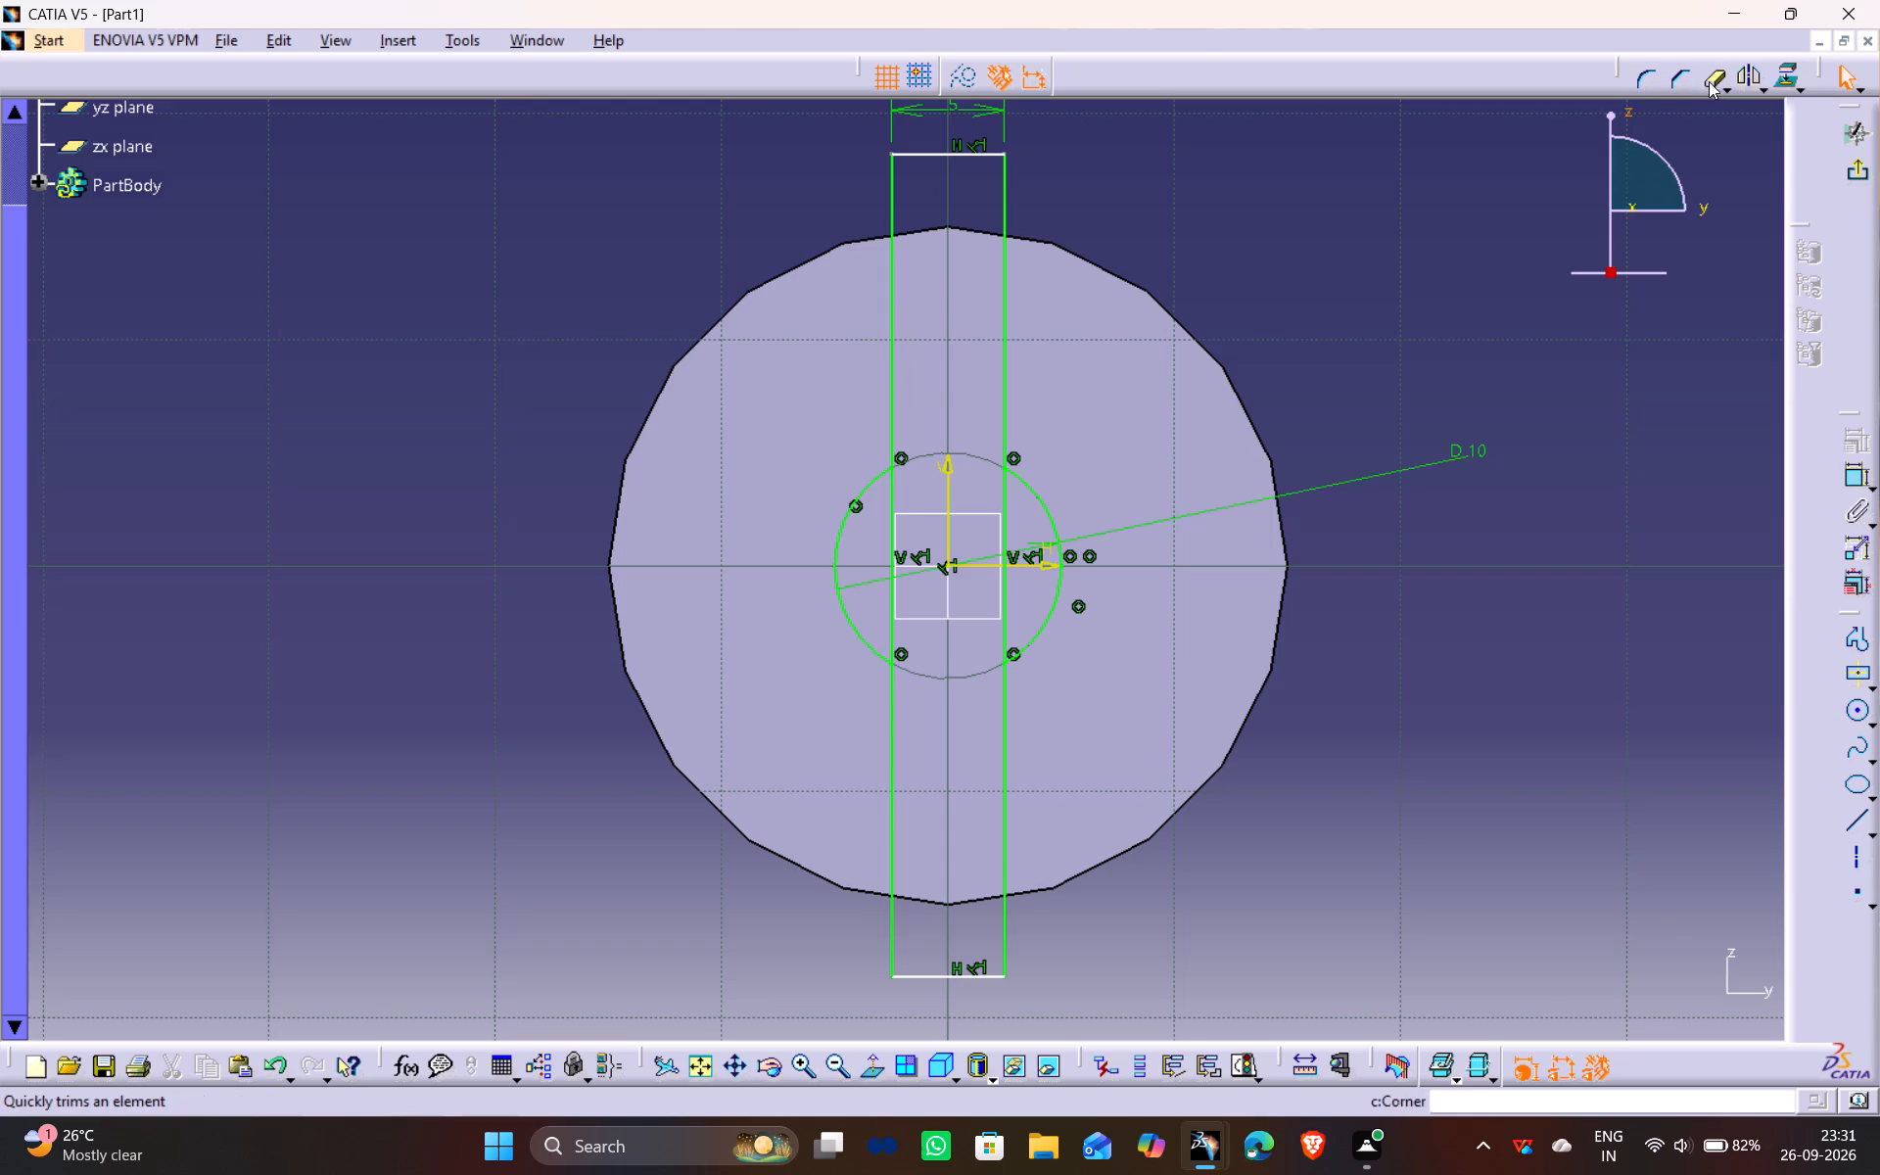
click(1003, 575)
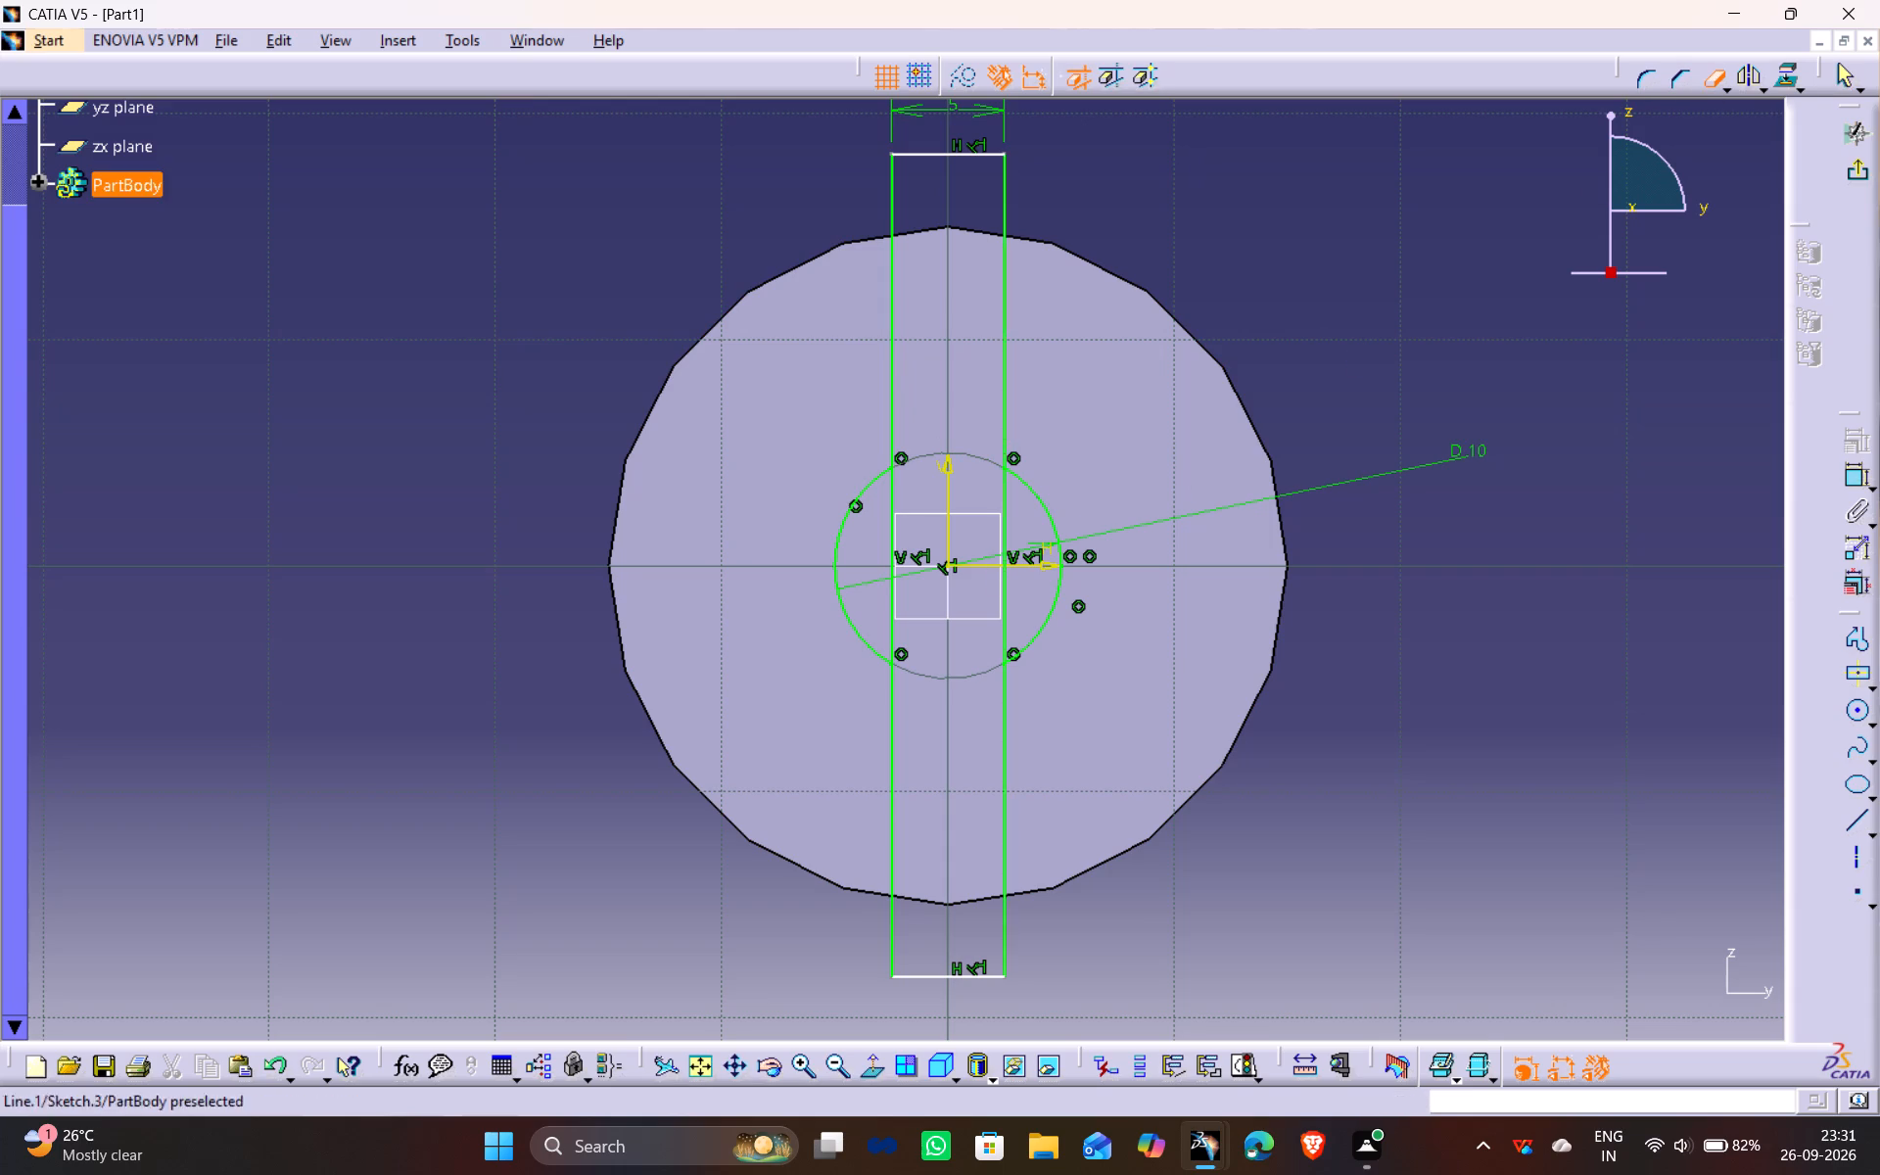
click(1704, 72)
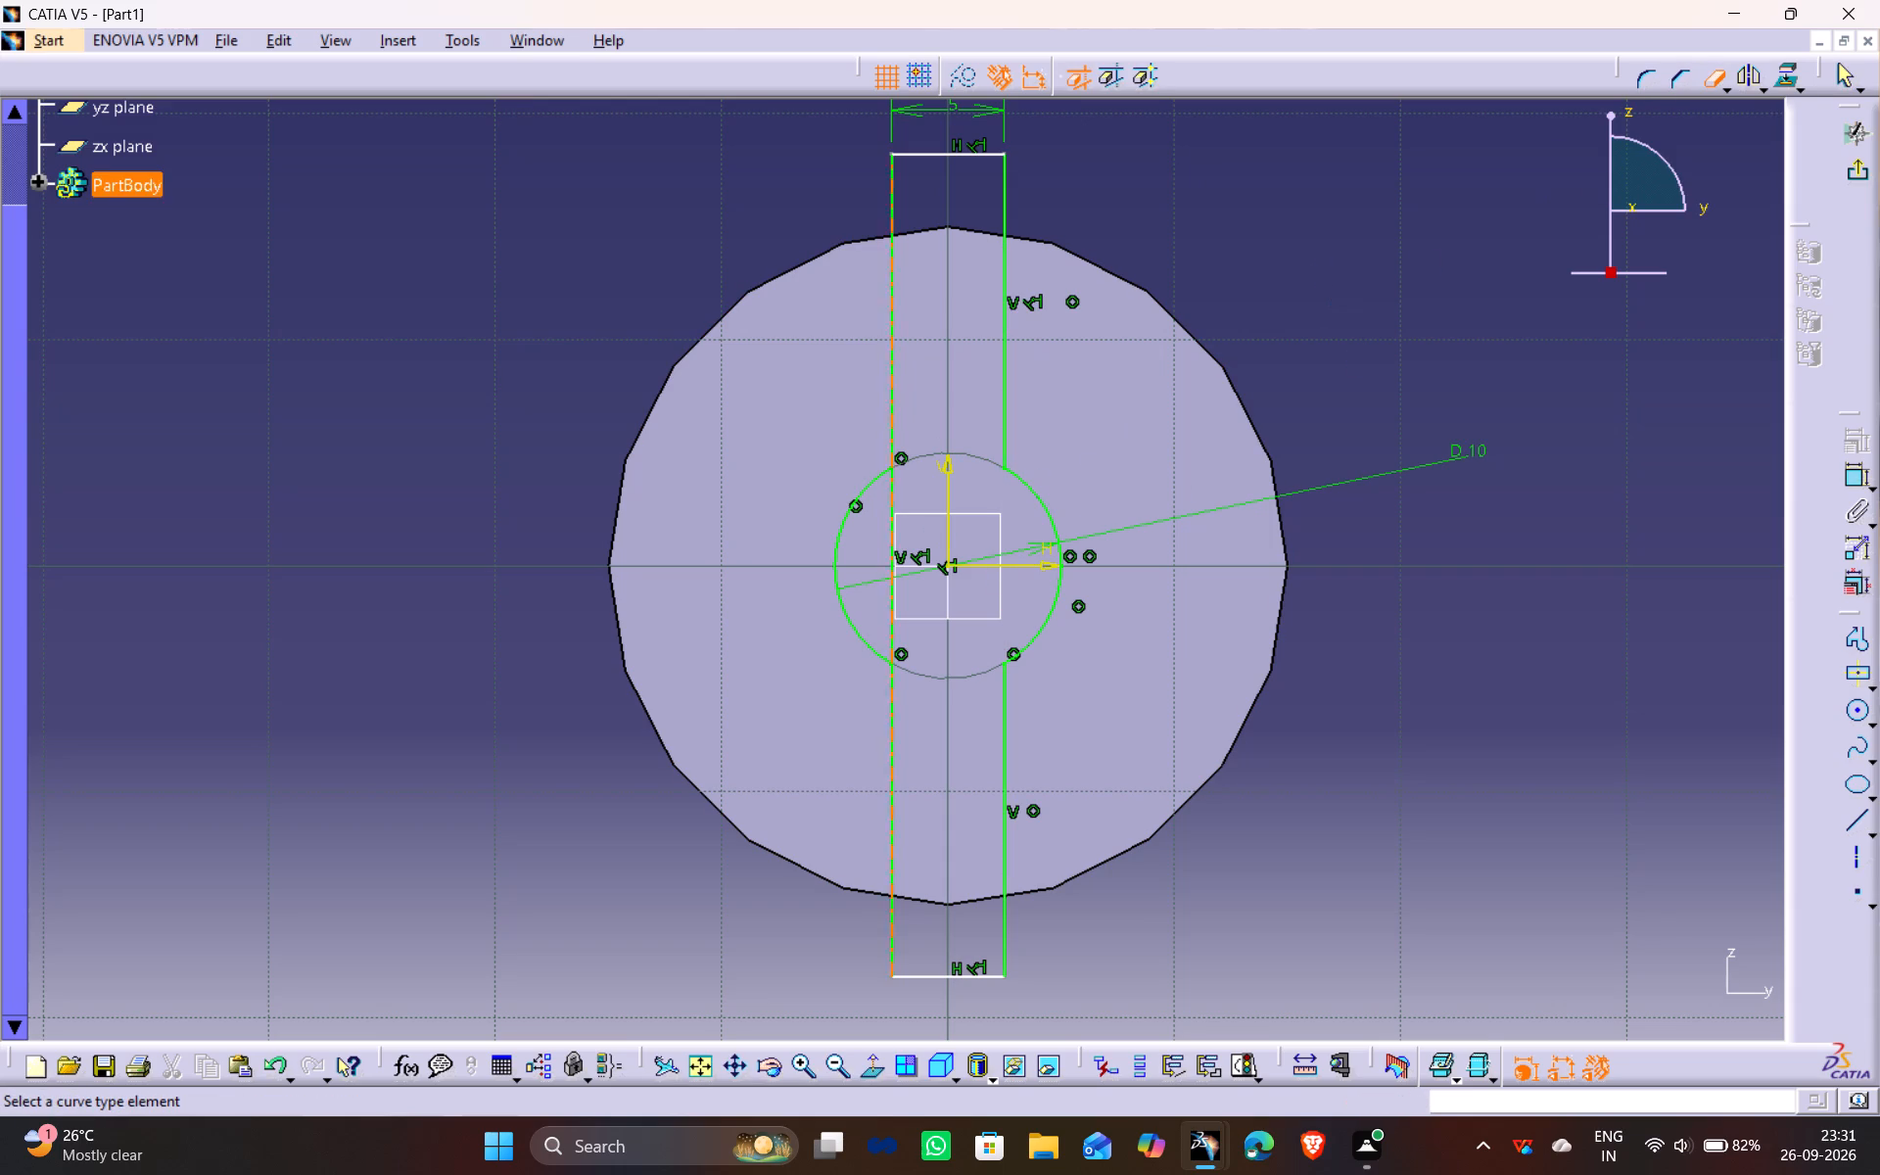
click(888, 565)
click(1453, 276)
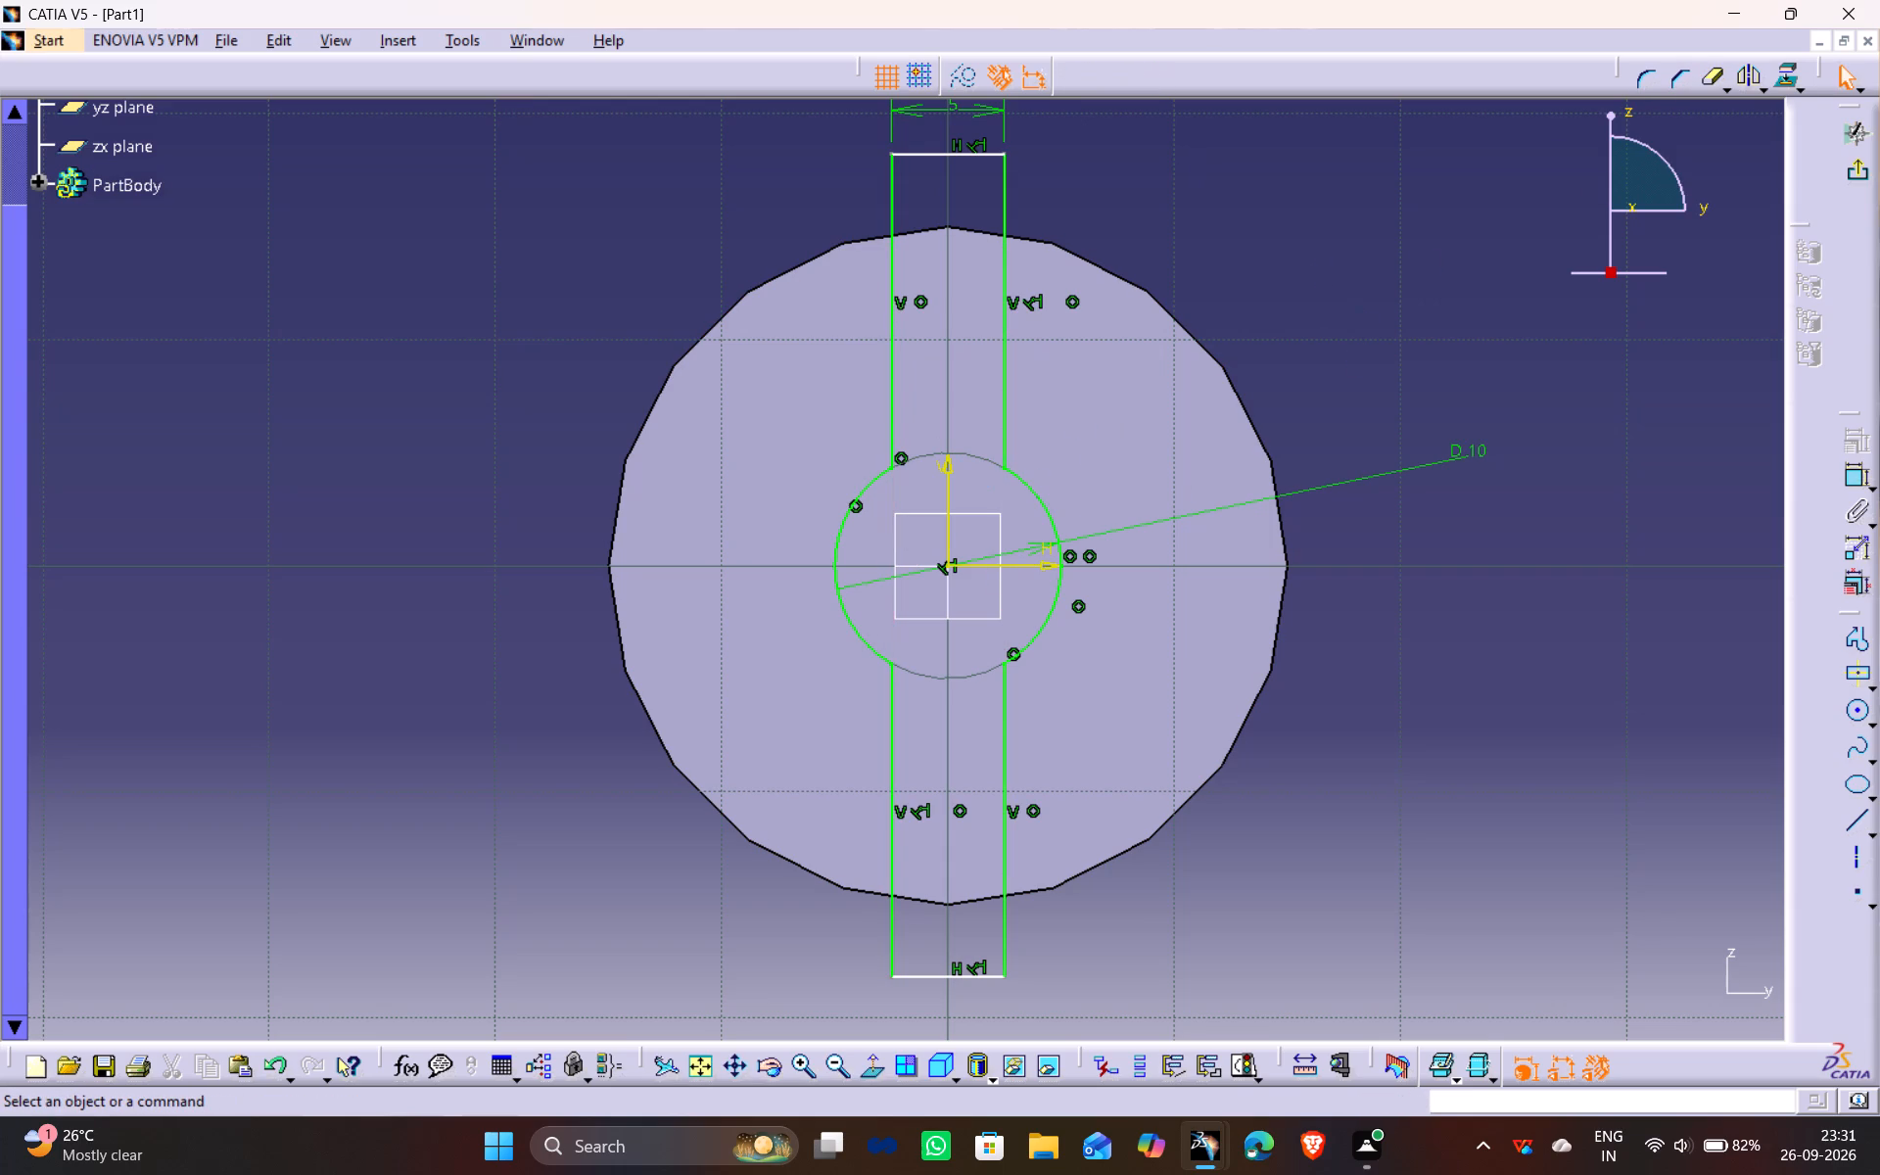
Dimension the remaining lower segment of the rectangle's long side below the circle and set its length to 12 mm.
click(1846, 474)
click(1007, 783)
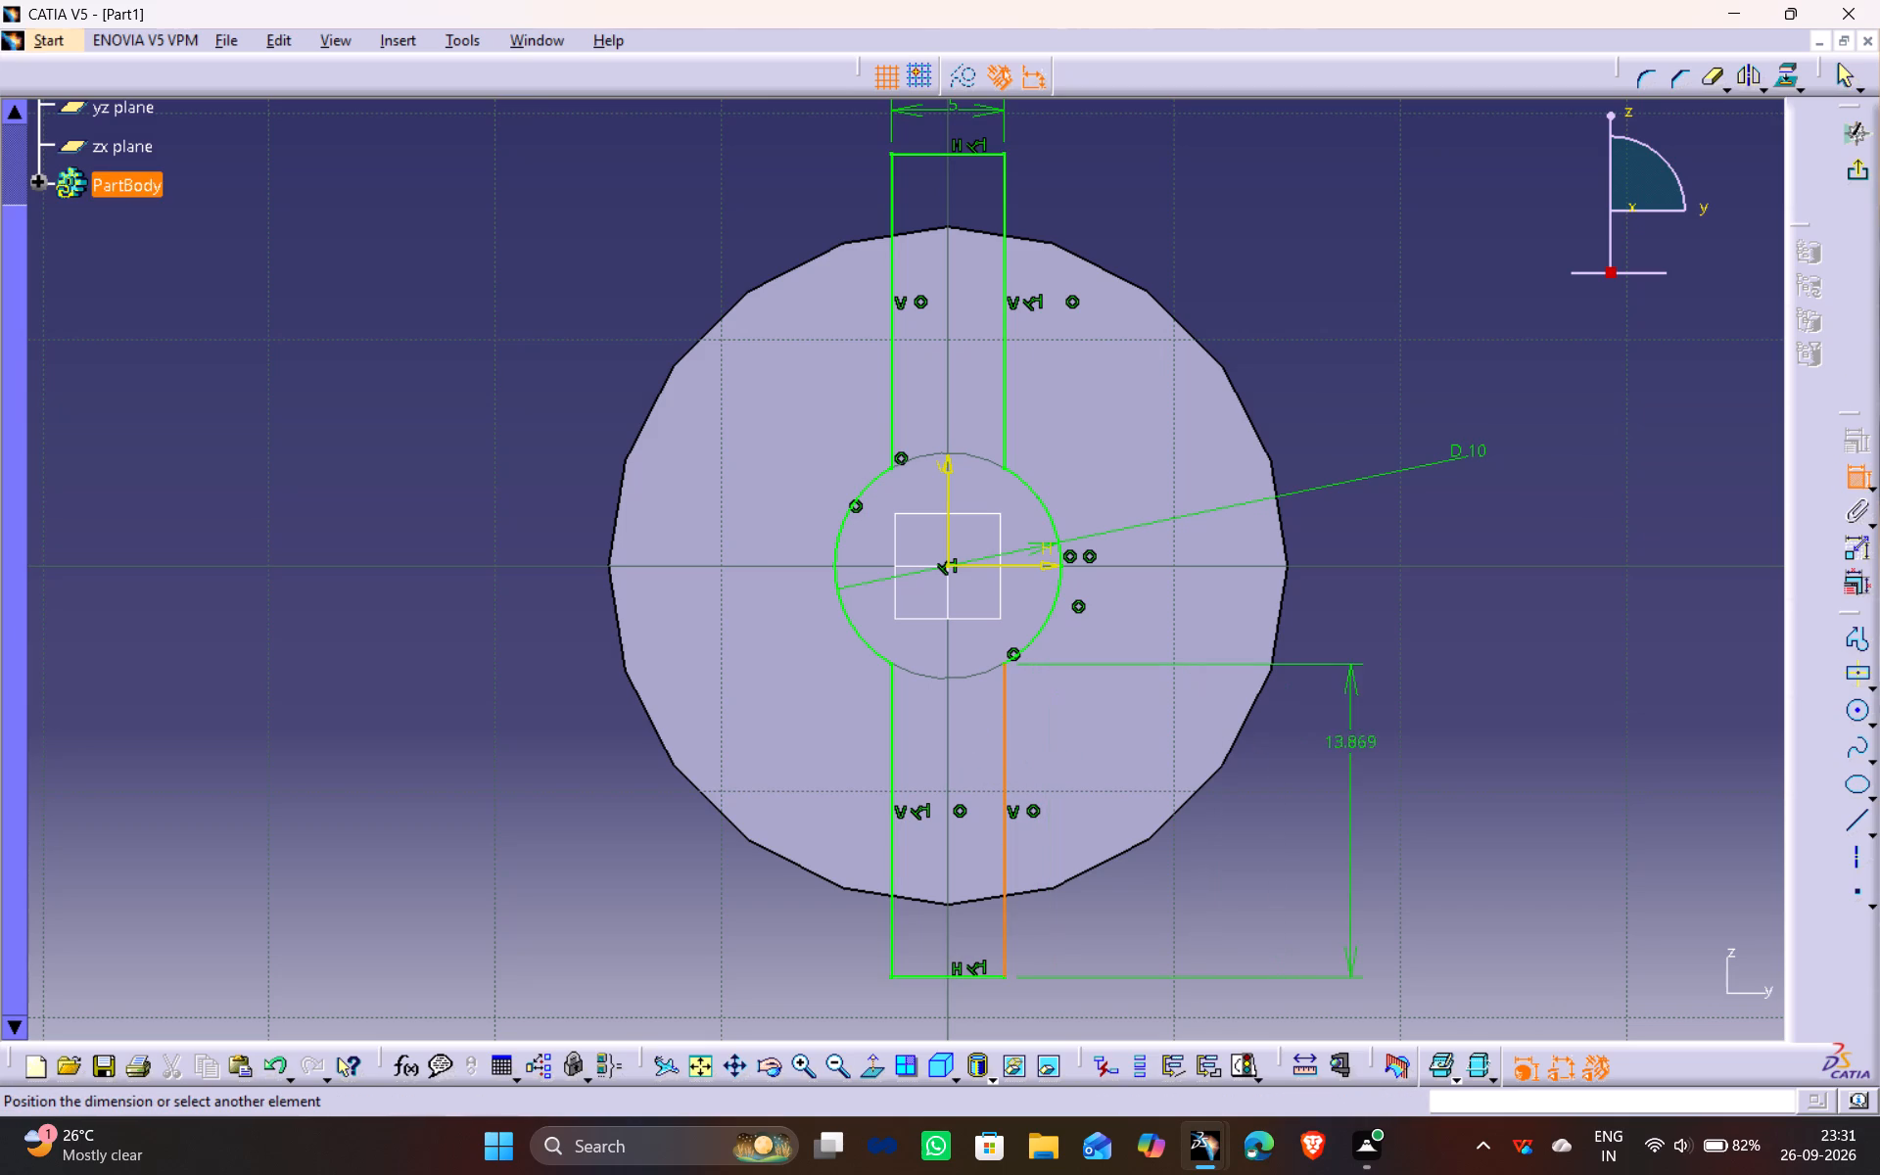
click(1381, 761)
double_click(1380, 748)
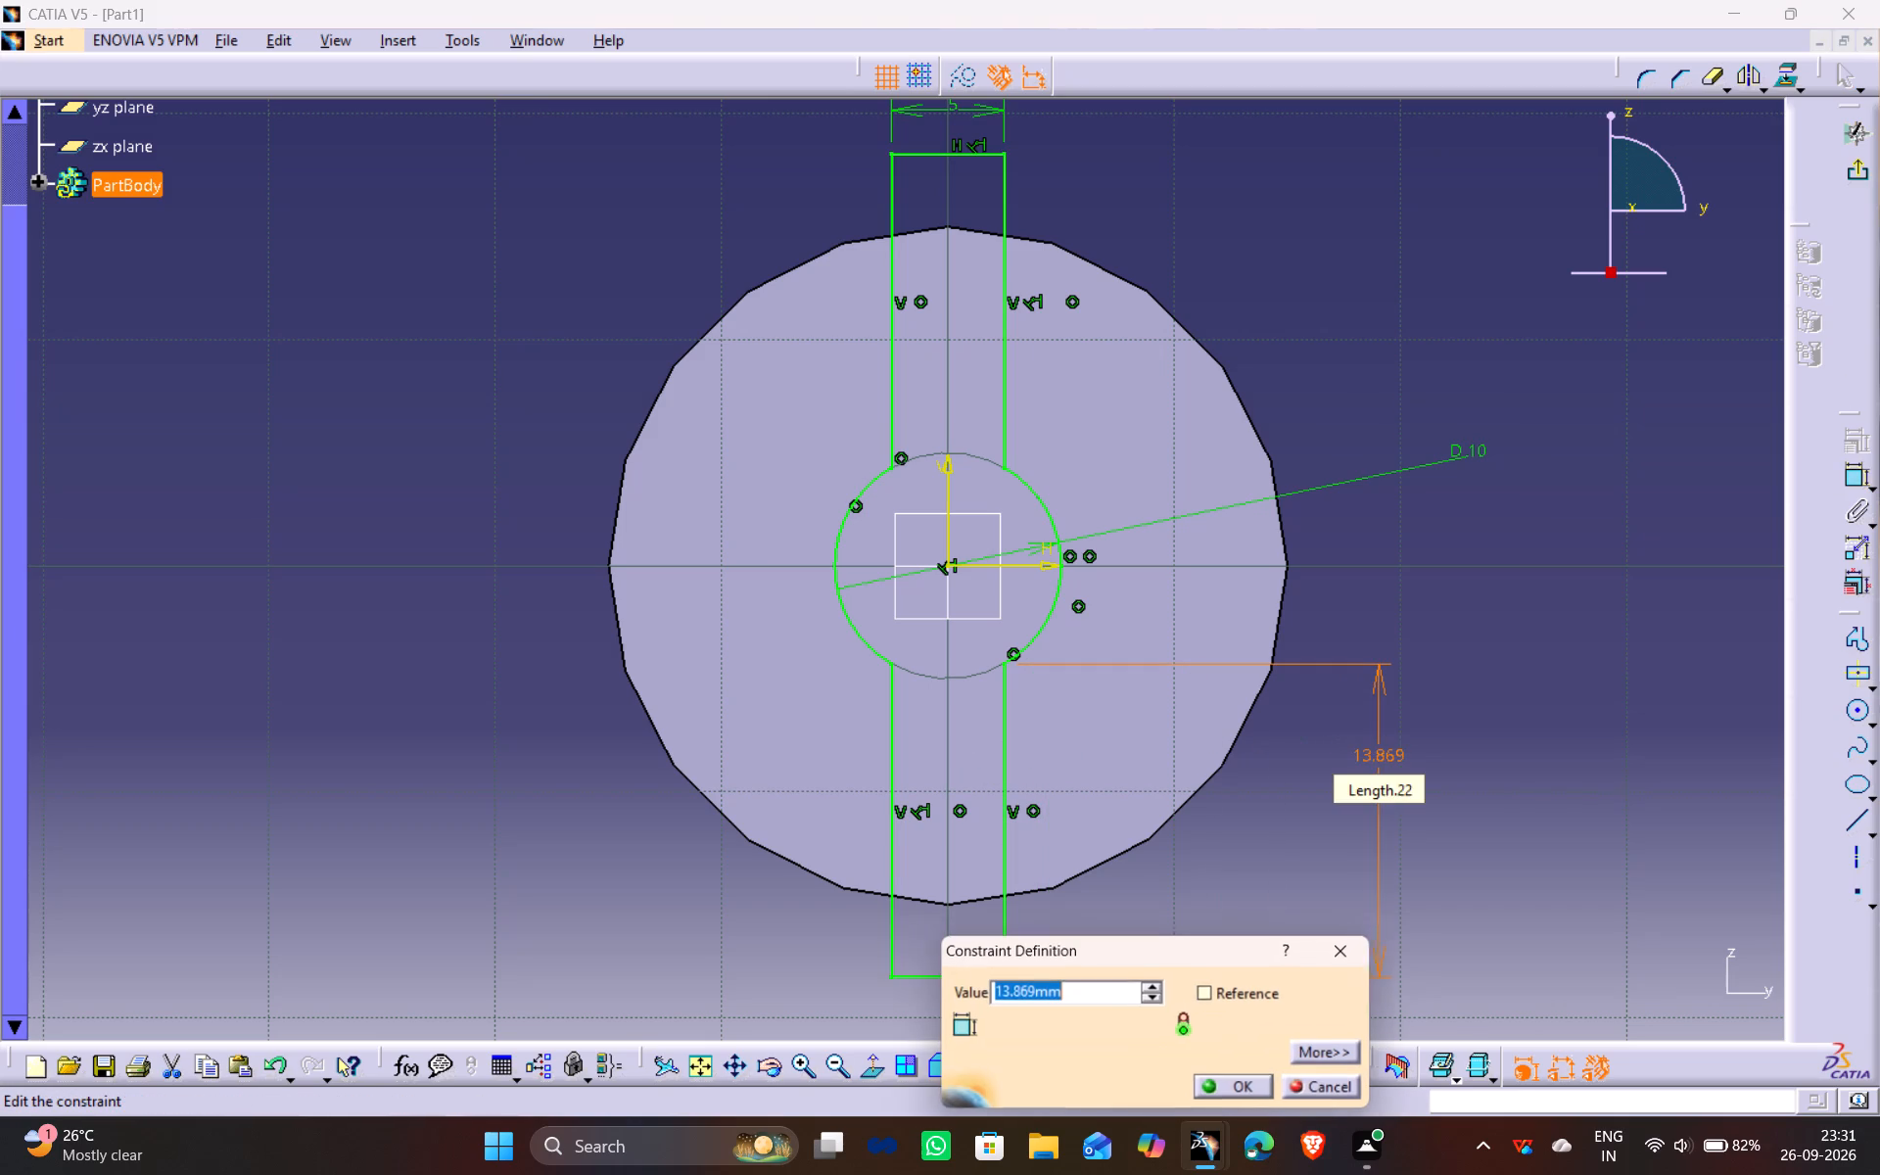
text(12)
key(Return)
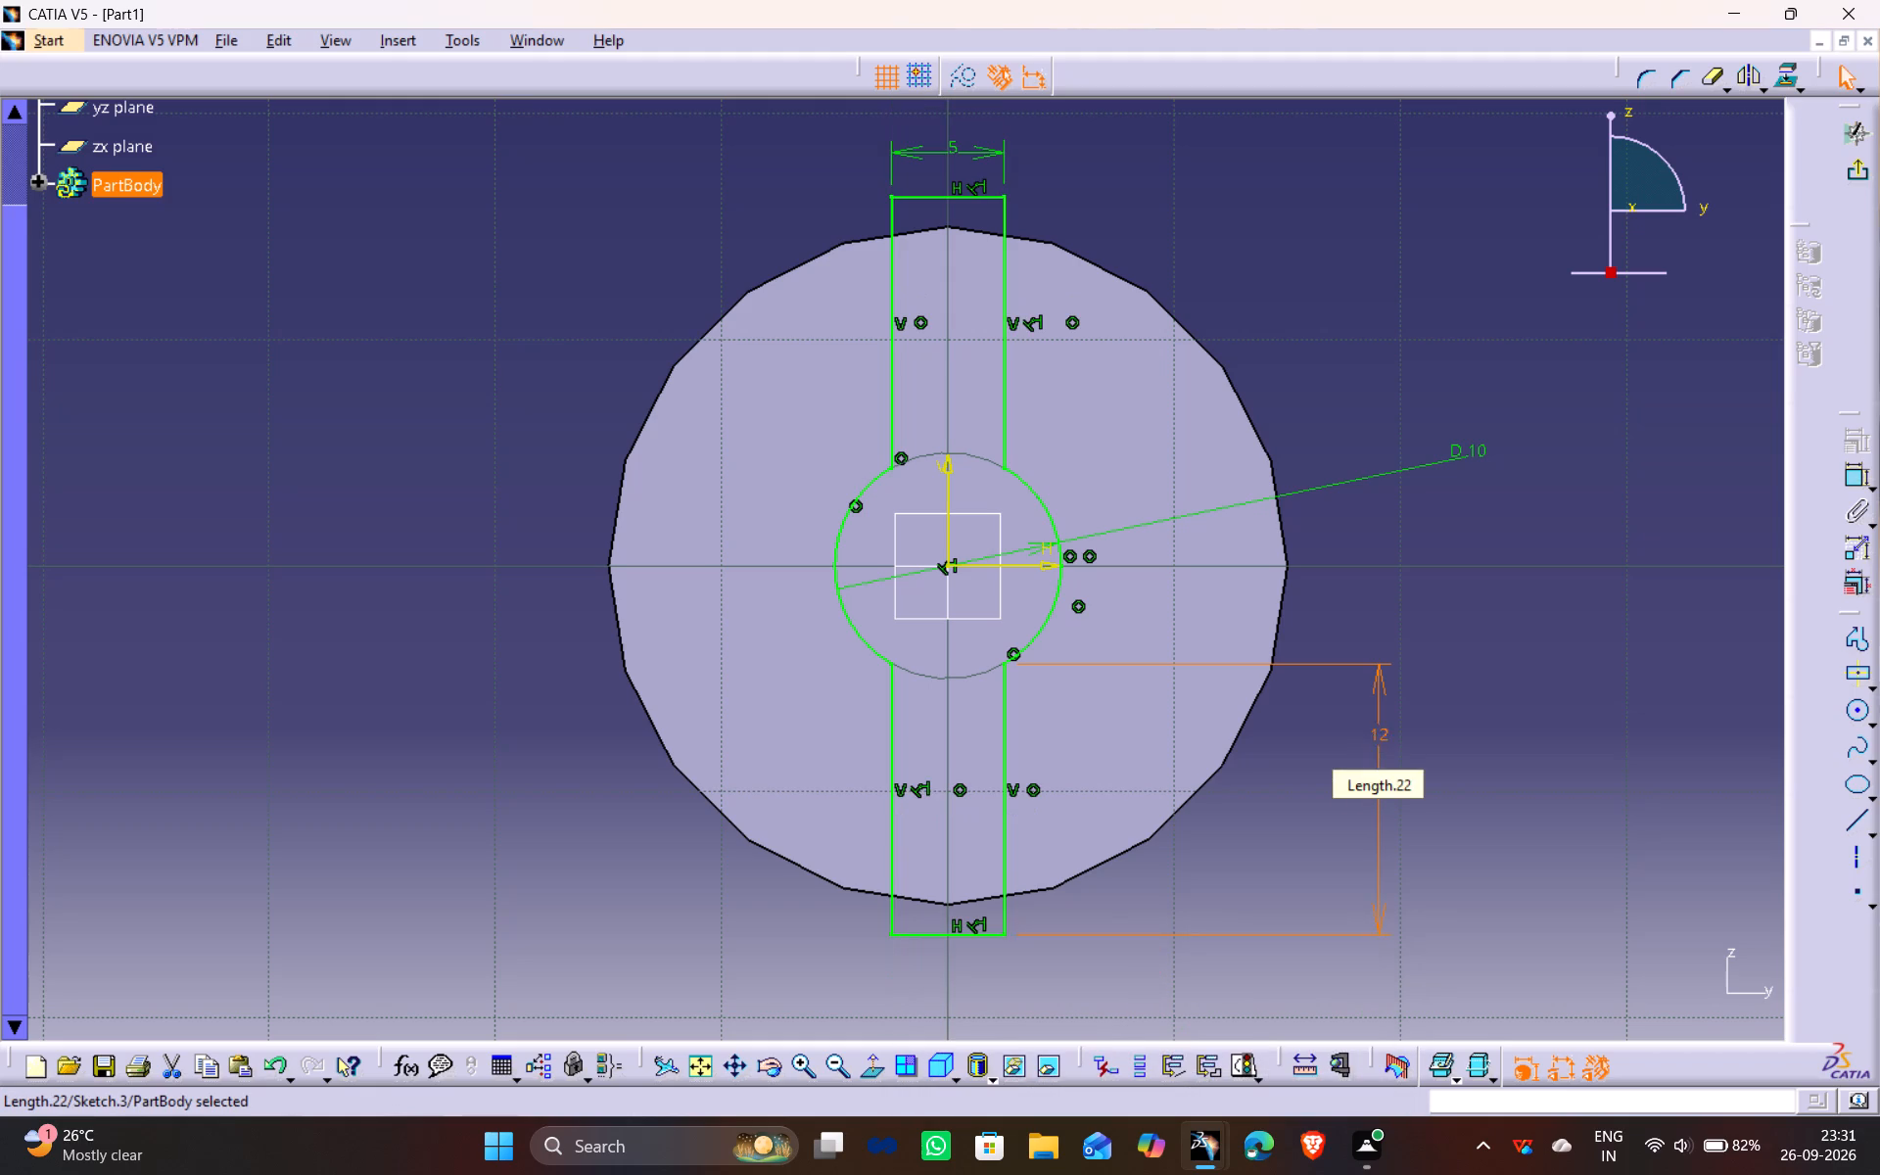
click(1529, 622)
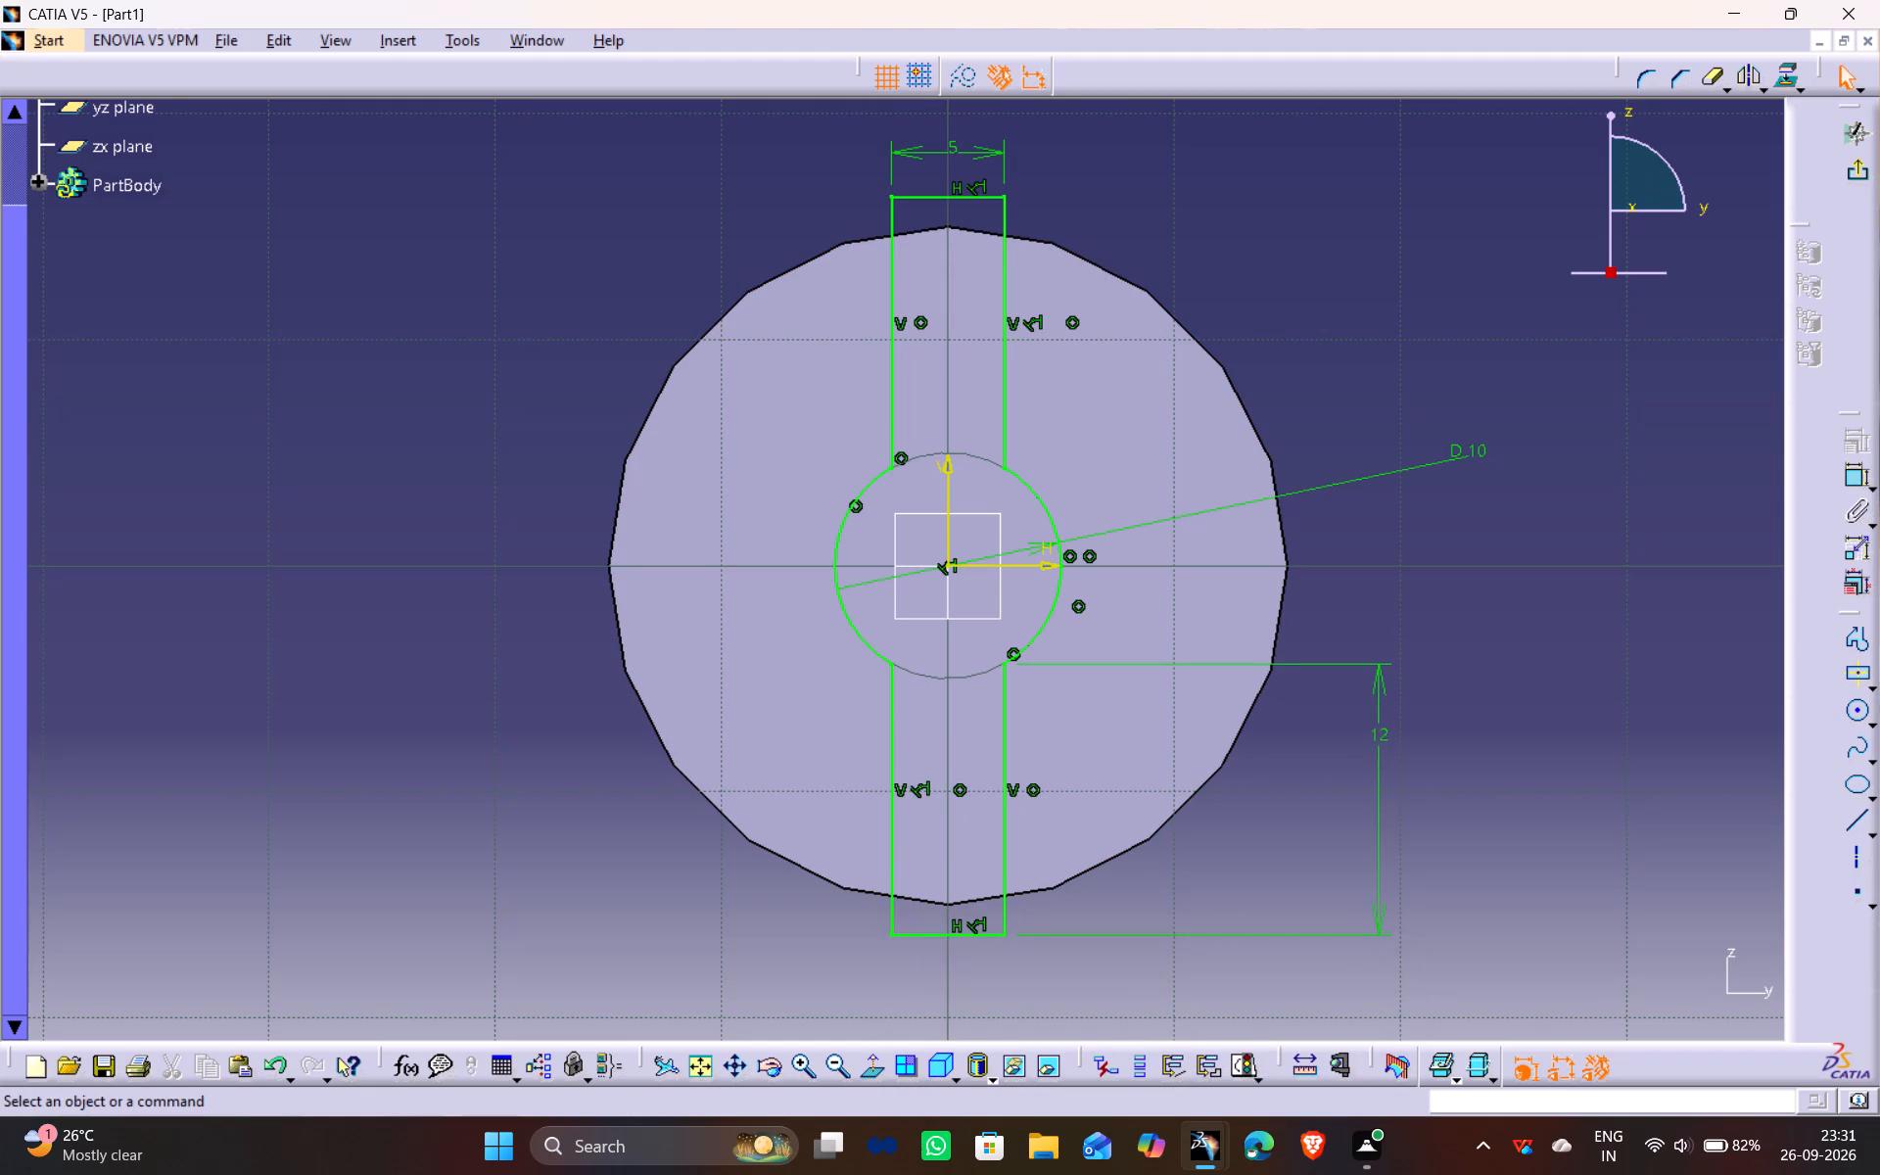
Exit the sketch and cut the circle-and-slot profile into the disc as a 5 mm deep Pocket.
click(1865, 169)
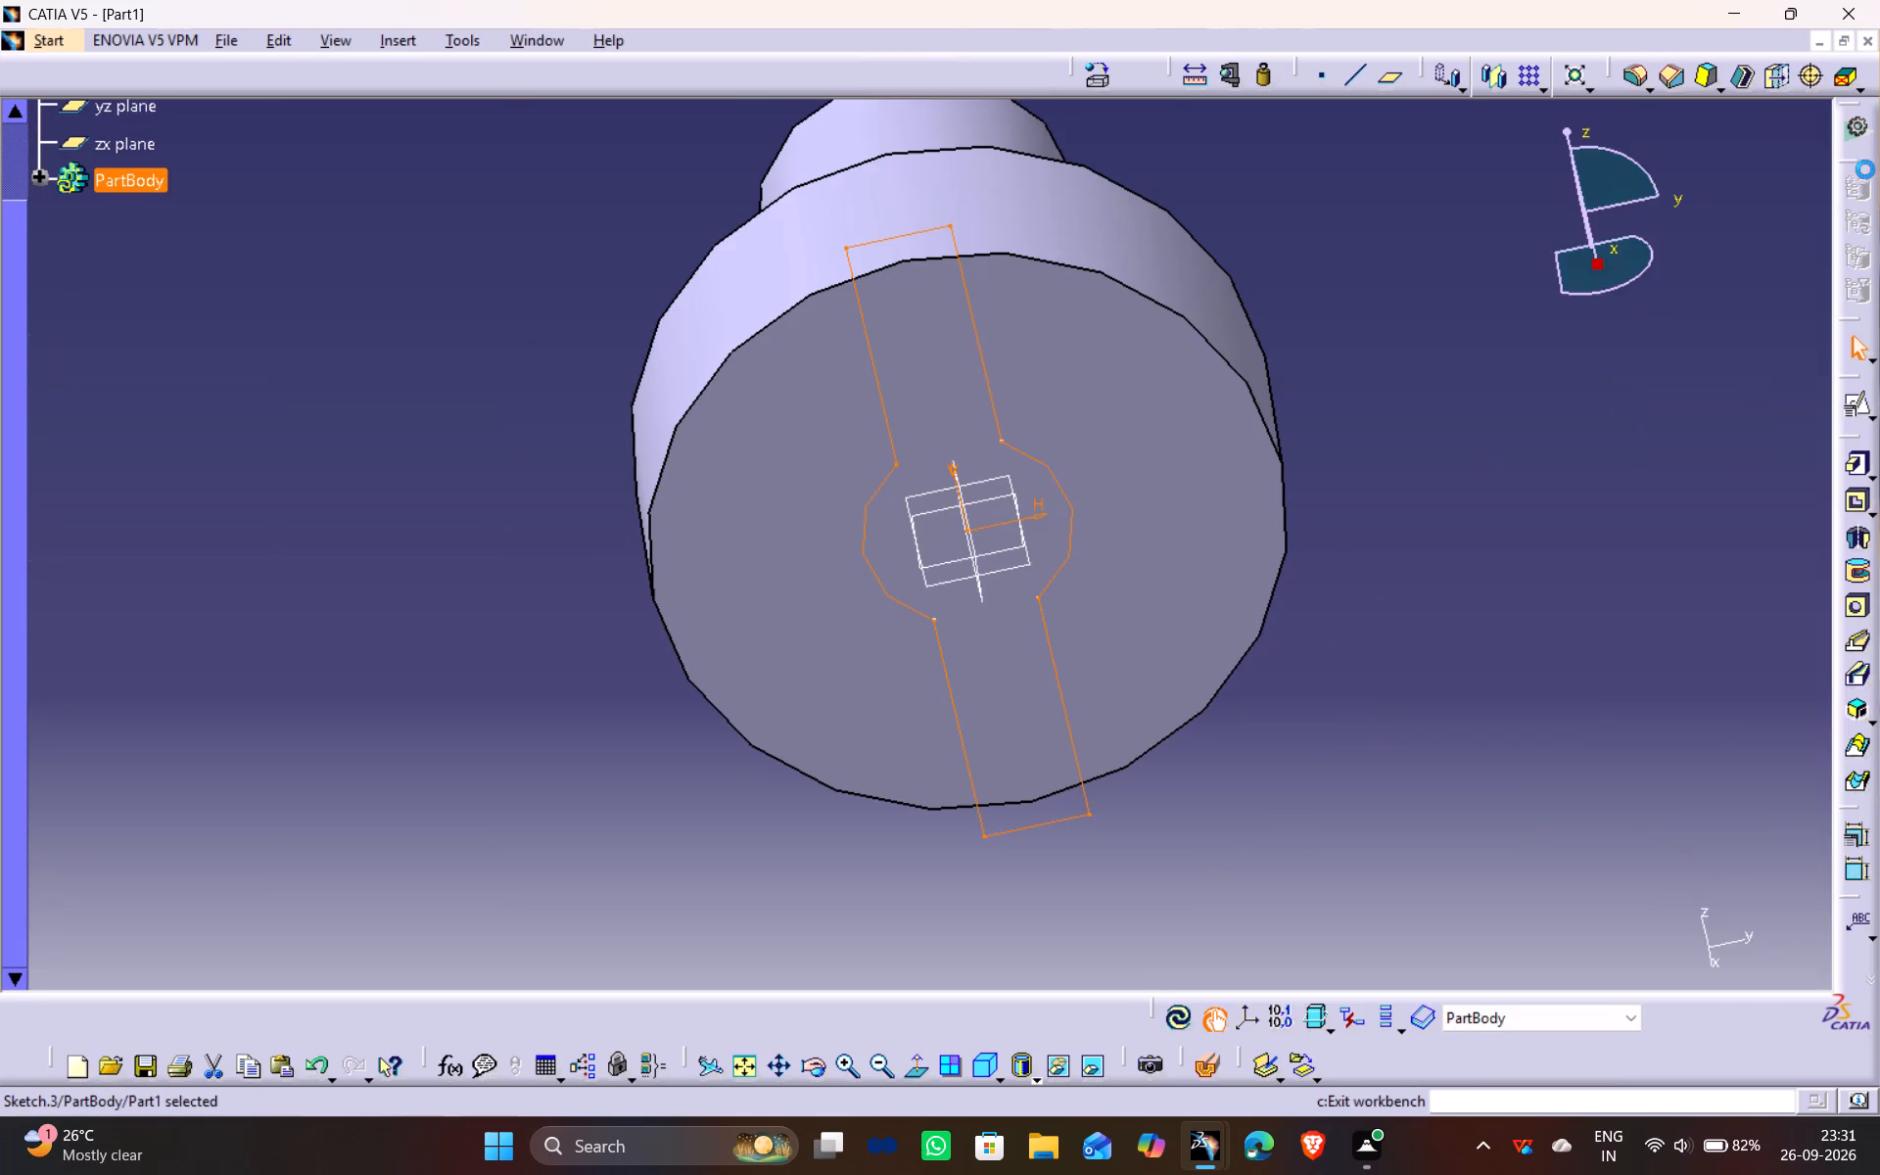
click(1859, 503)
middle_drag(1476, 394, 808, 551)
drag(1437, 399, 808, 551)
drag(1643, 662, 1334, 654)
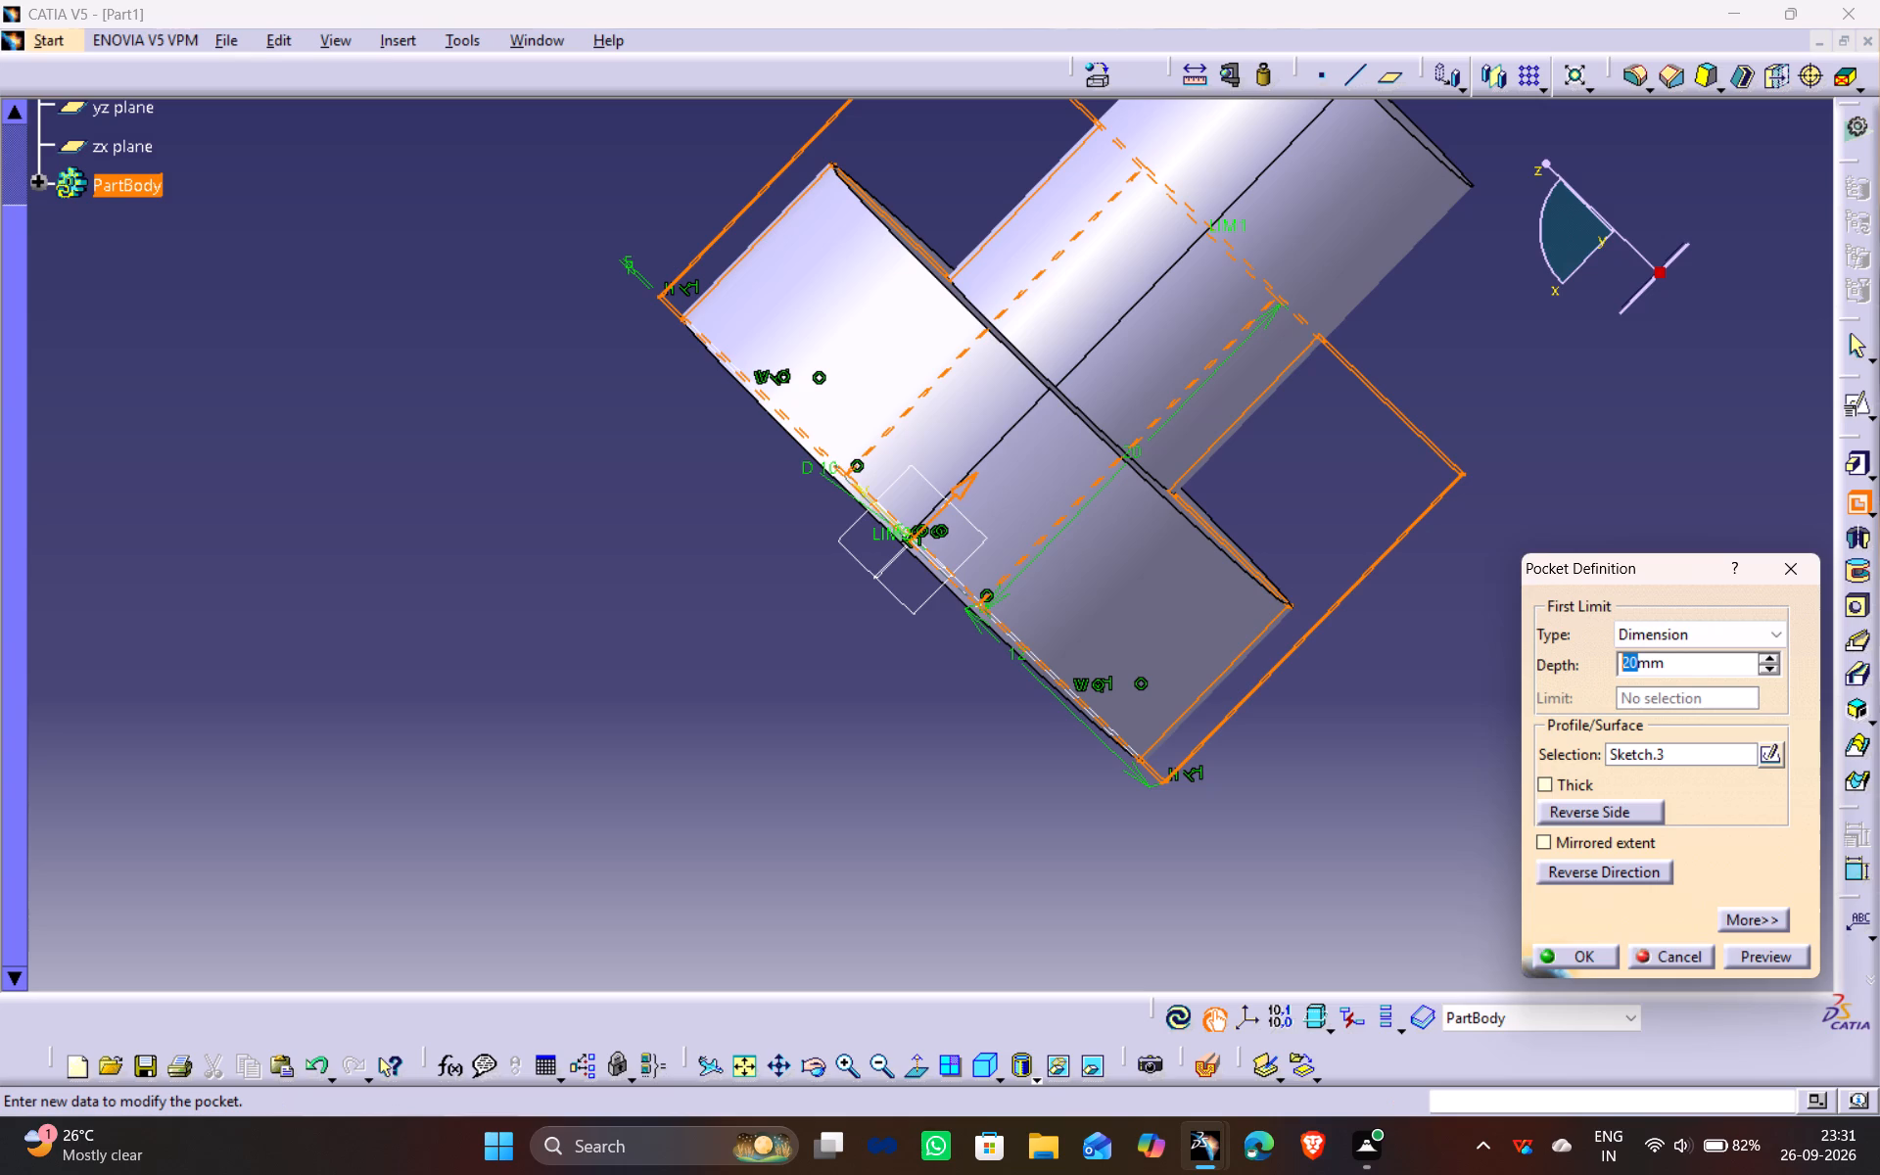
key(5)
click(1780, 952)
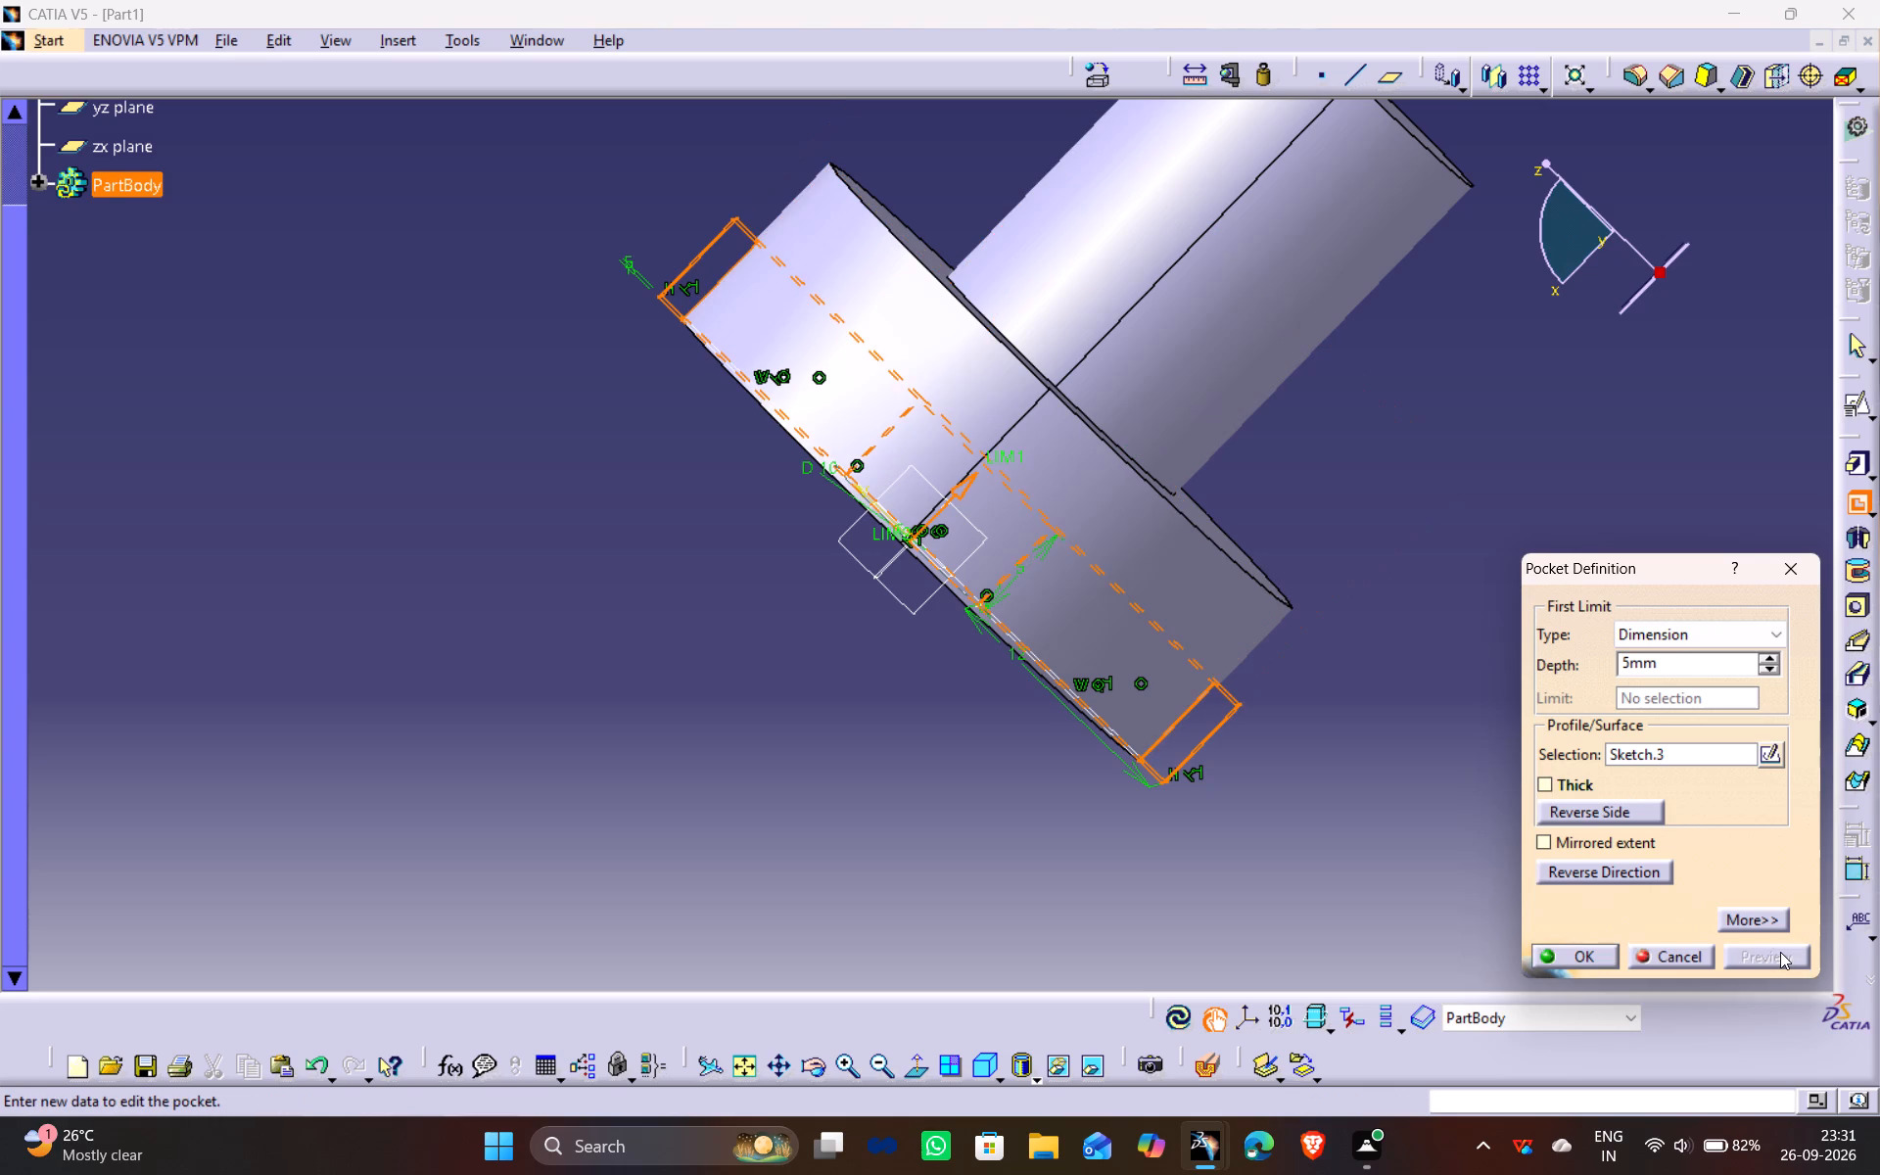
middle_drag(919, 717, 1294, 553)
drag(917, 715, 1293, 554)
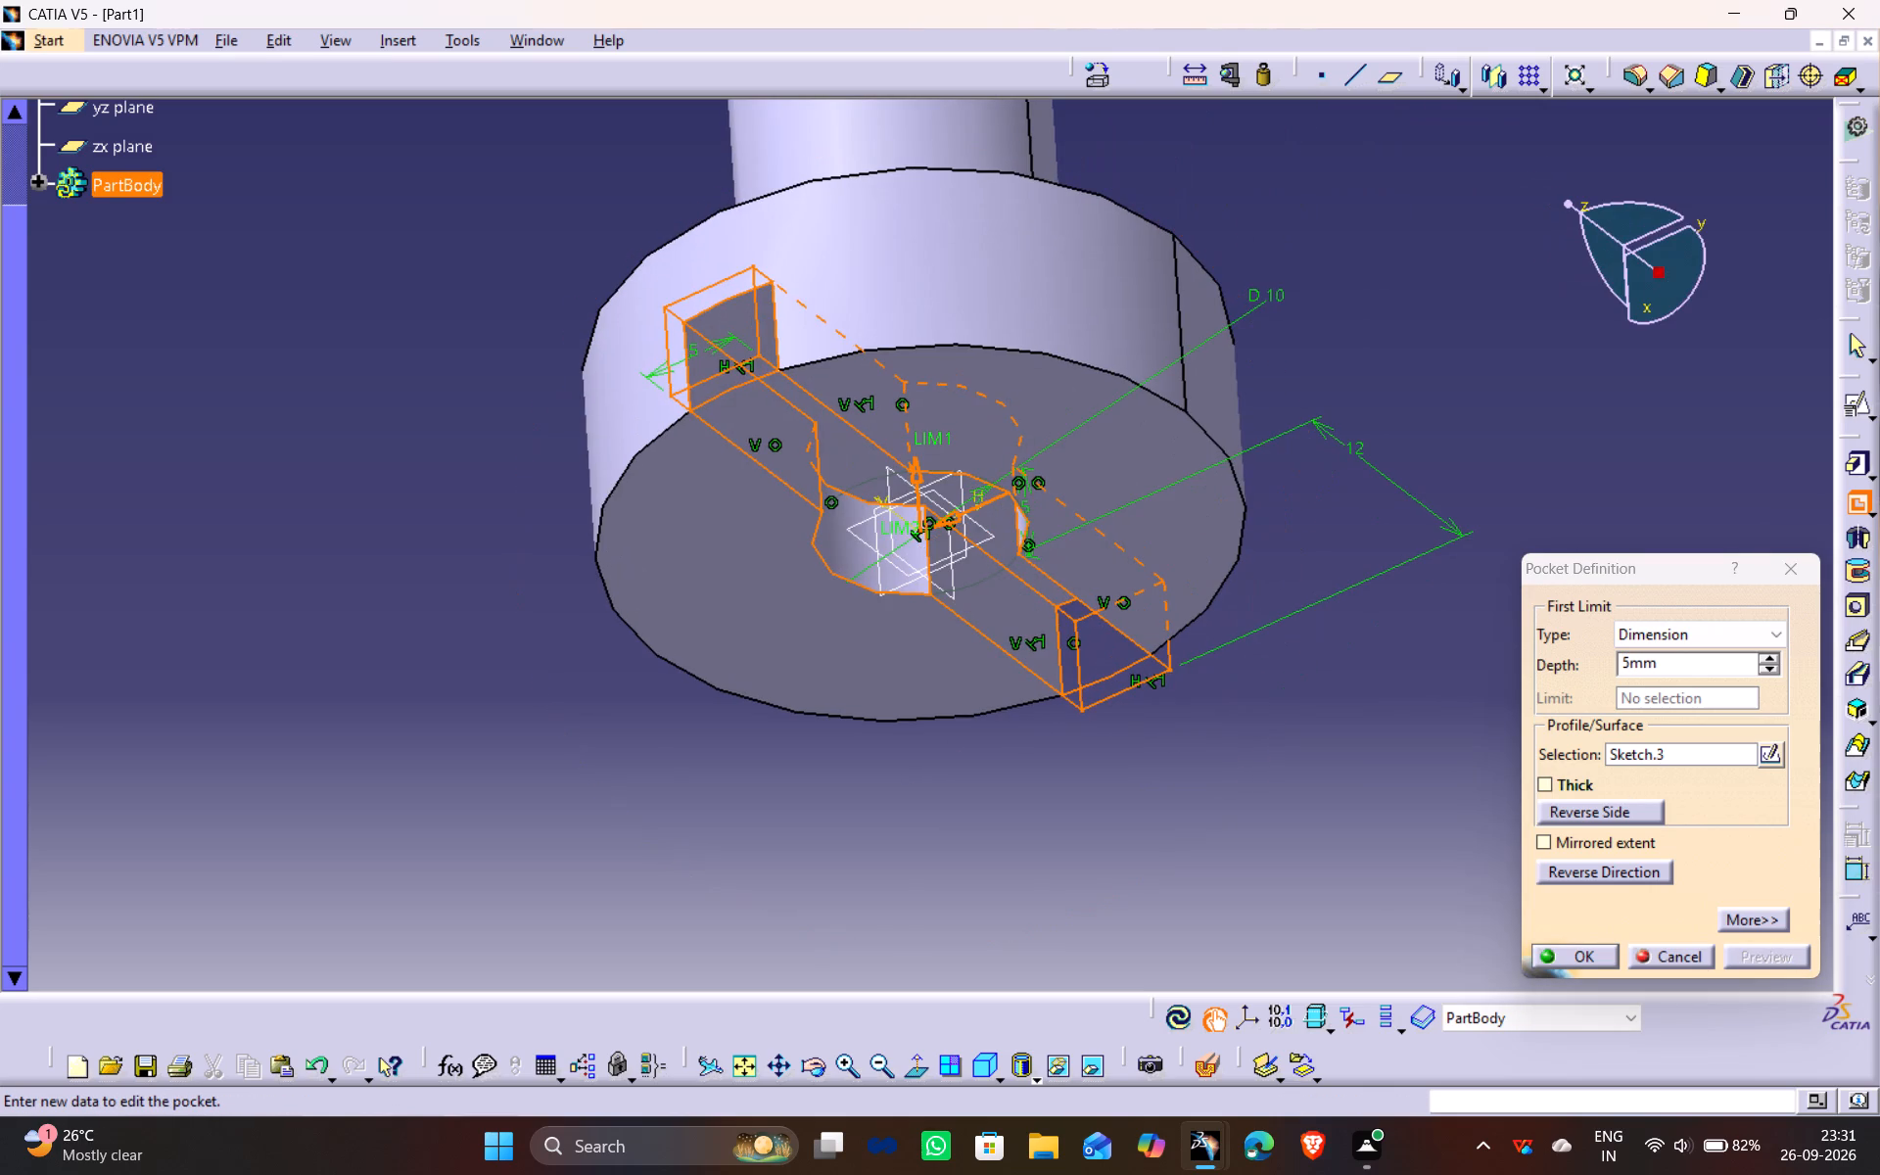
middle_drag(671, 278, 1142, 128)
drag(672, 280, 1143, 128)
click(1576, 959)
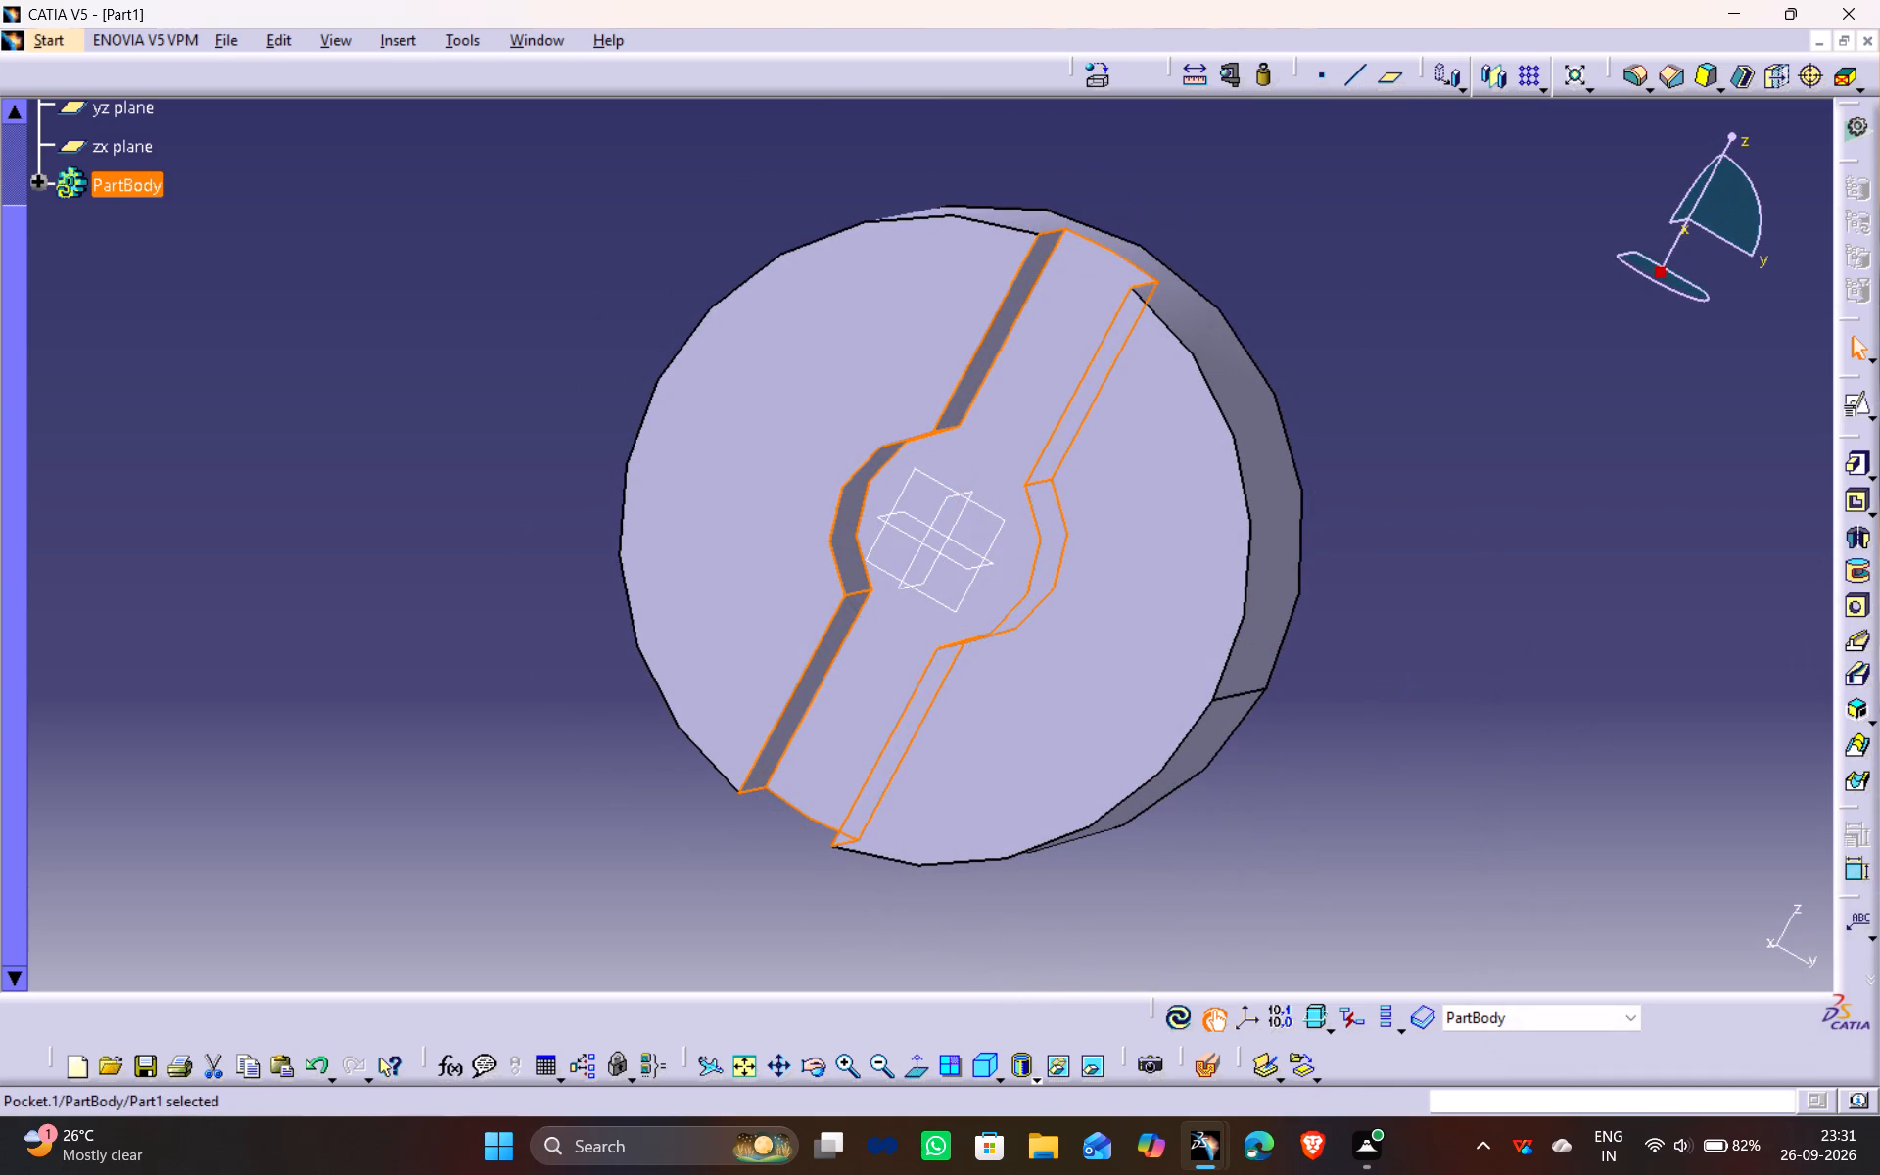
click(1524, 481)
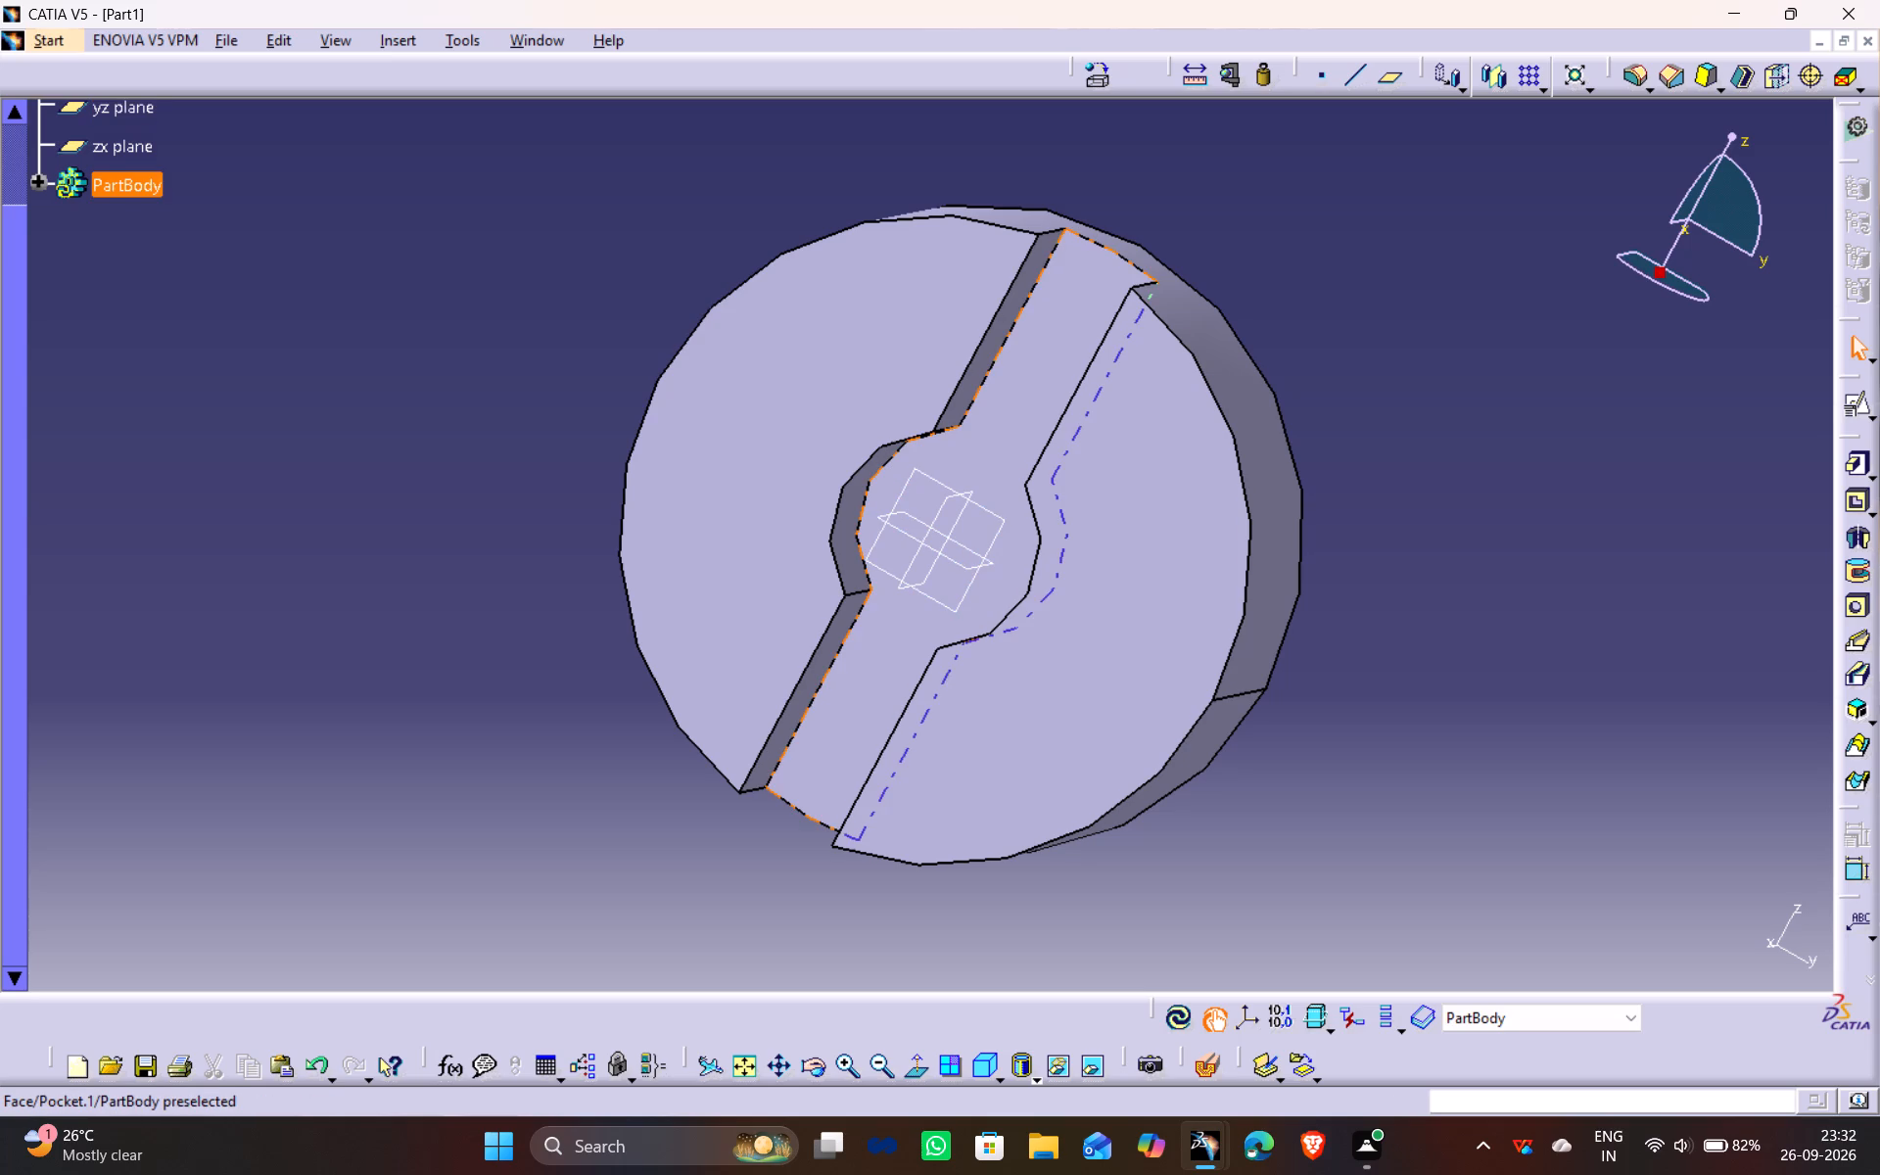
Start a positioned sketch on the free end face of the smaller cylinder, keeping implicit origin and orientation.
middle_drag(1398, 600, 883, 621)
click(883, 621)
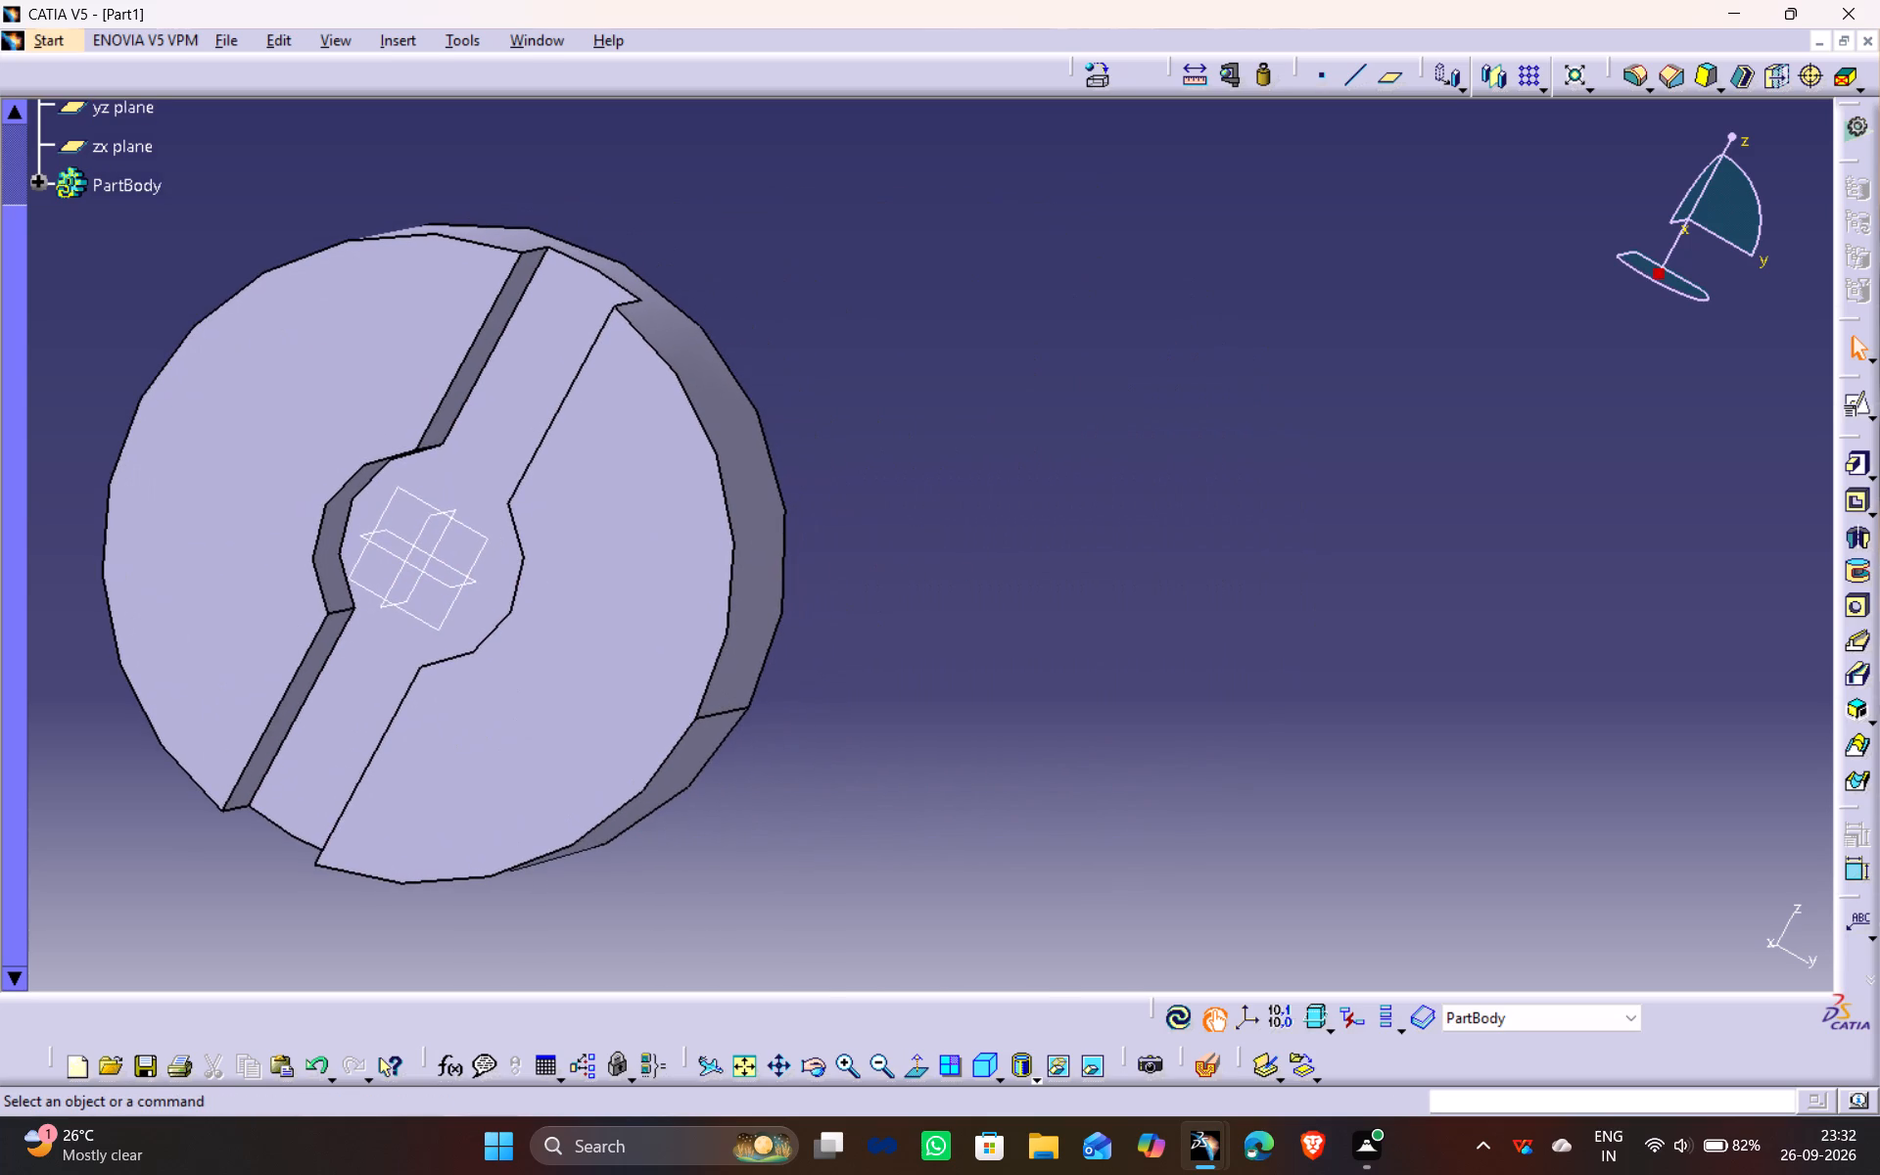
middle_drag(1753, 570, 771, 547)
drag(1751, 567, 771, 547)
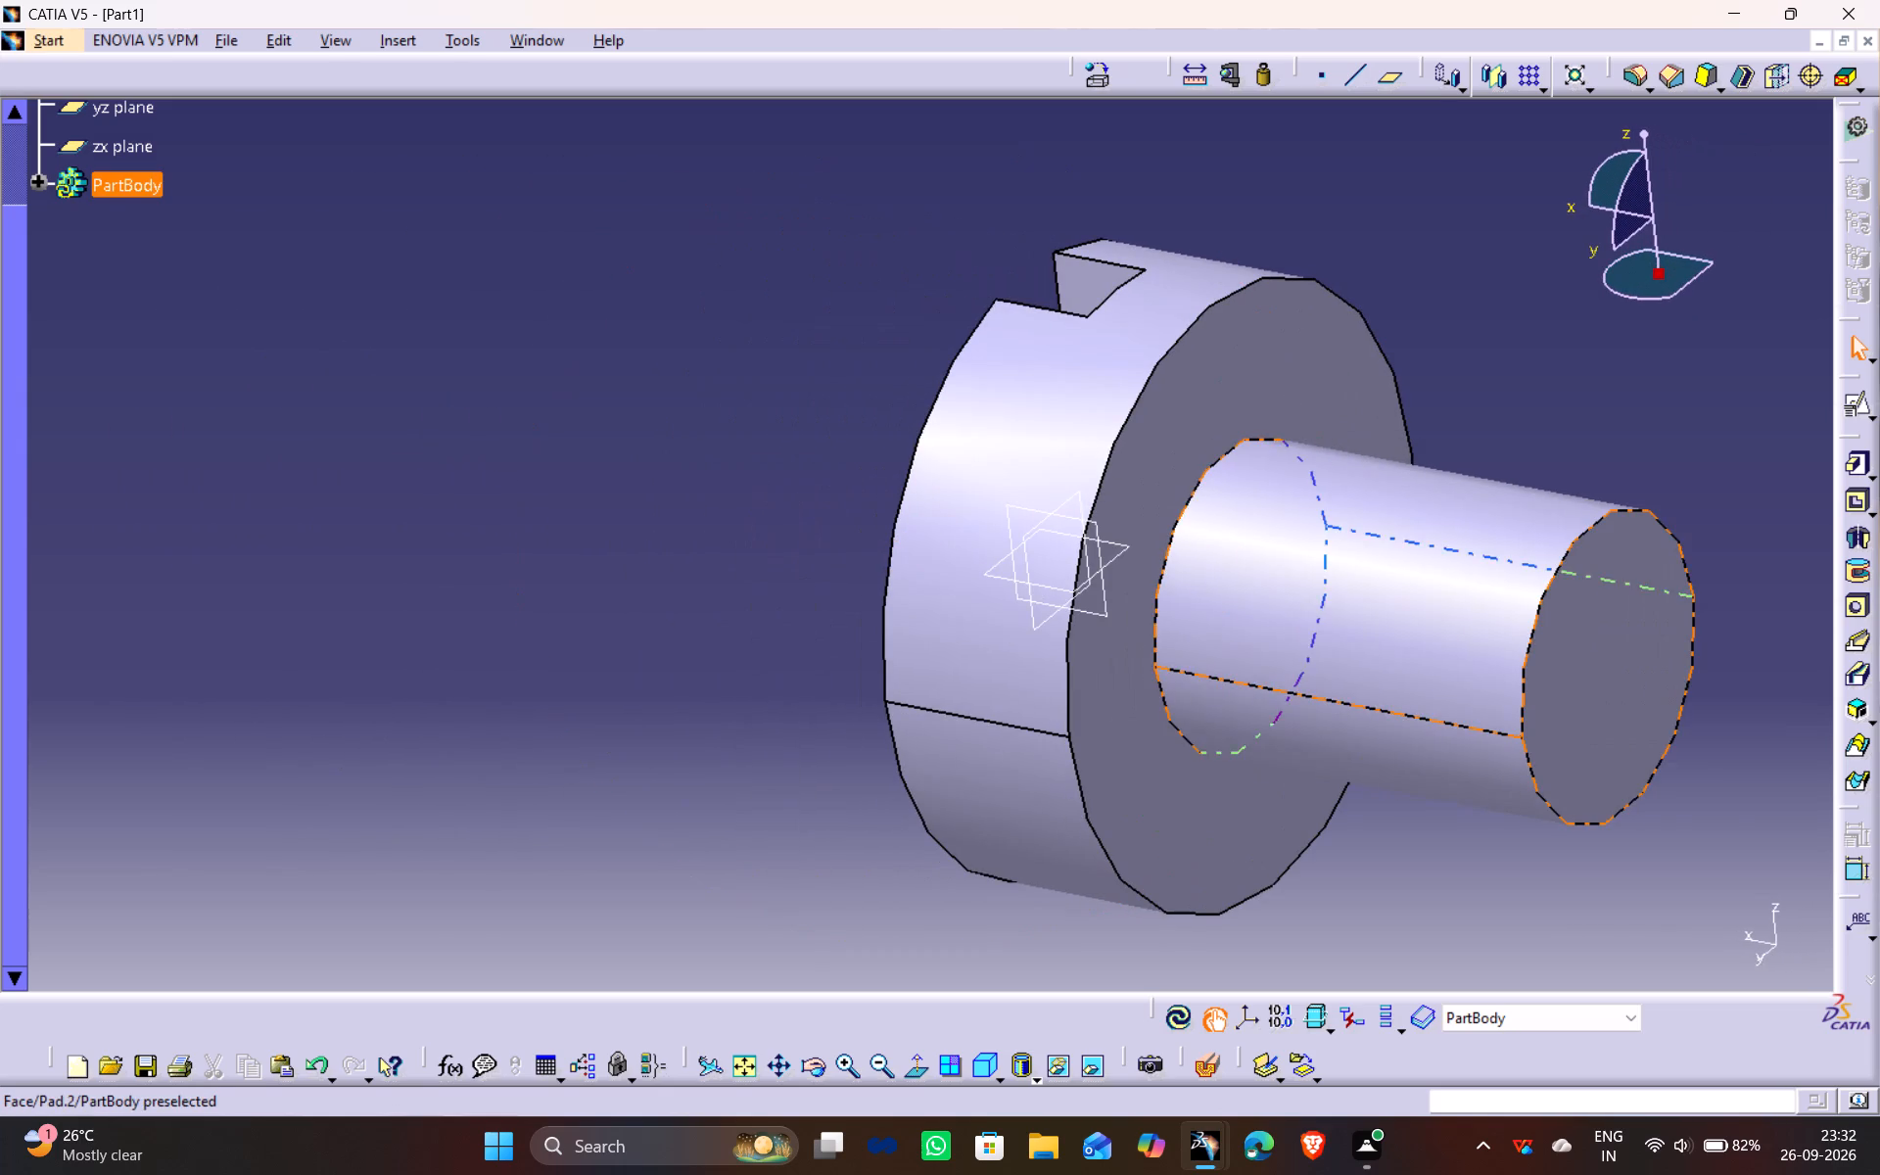
click(1589, 729)
click(1857, 392)
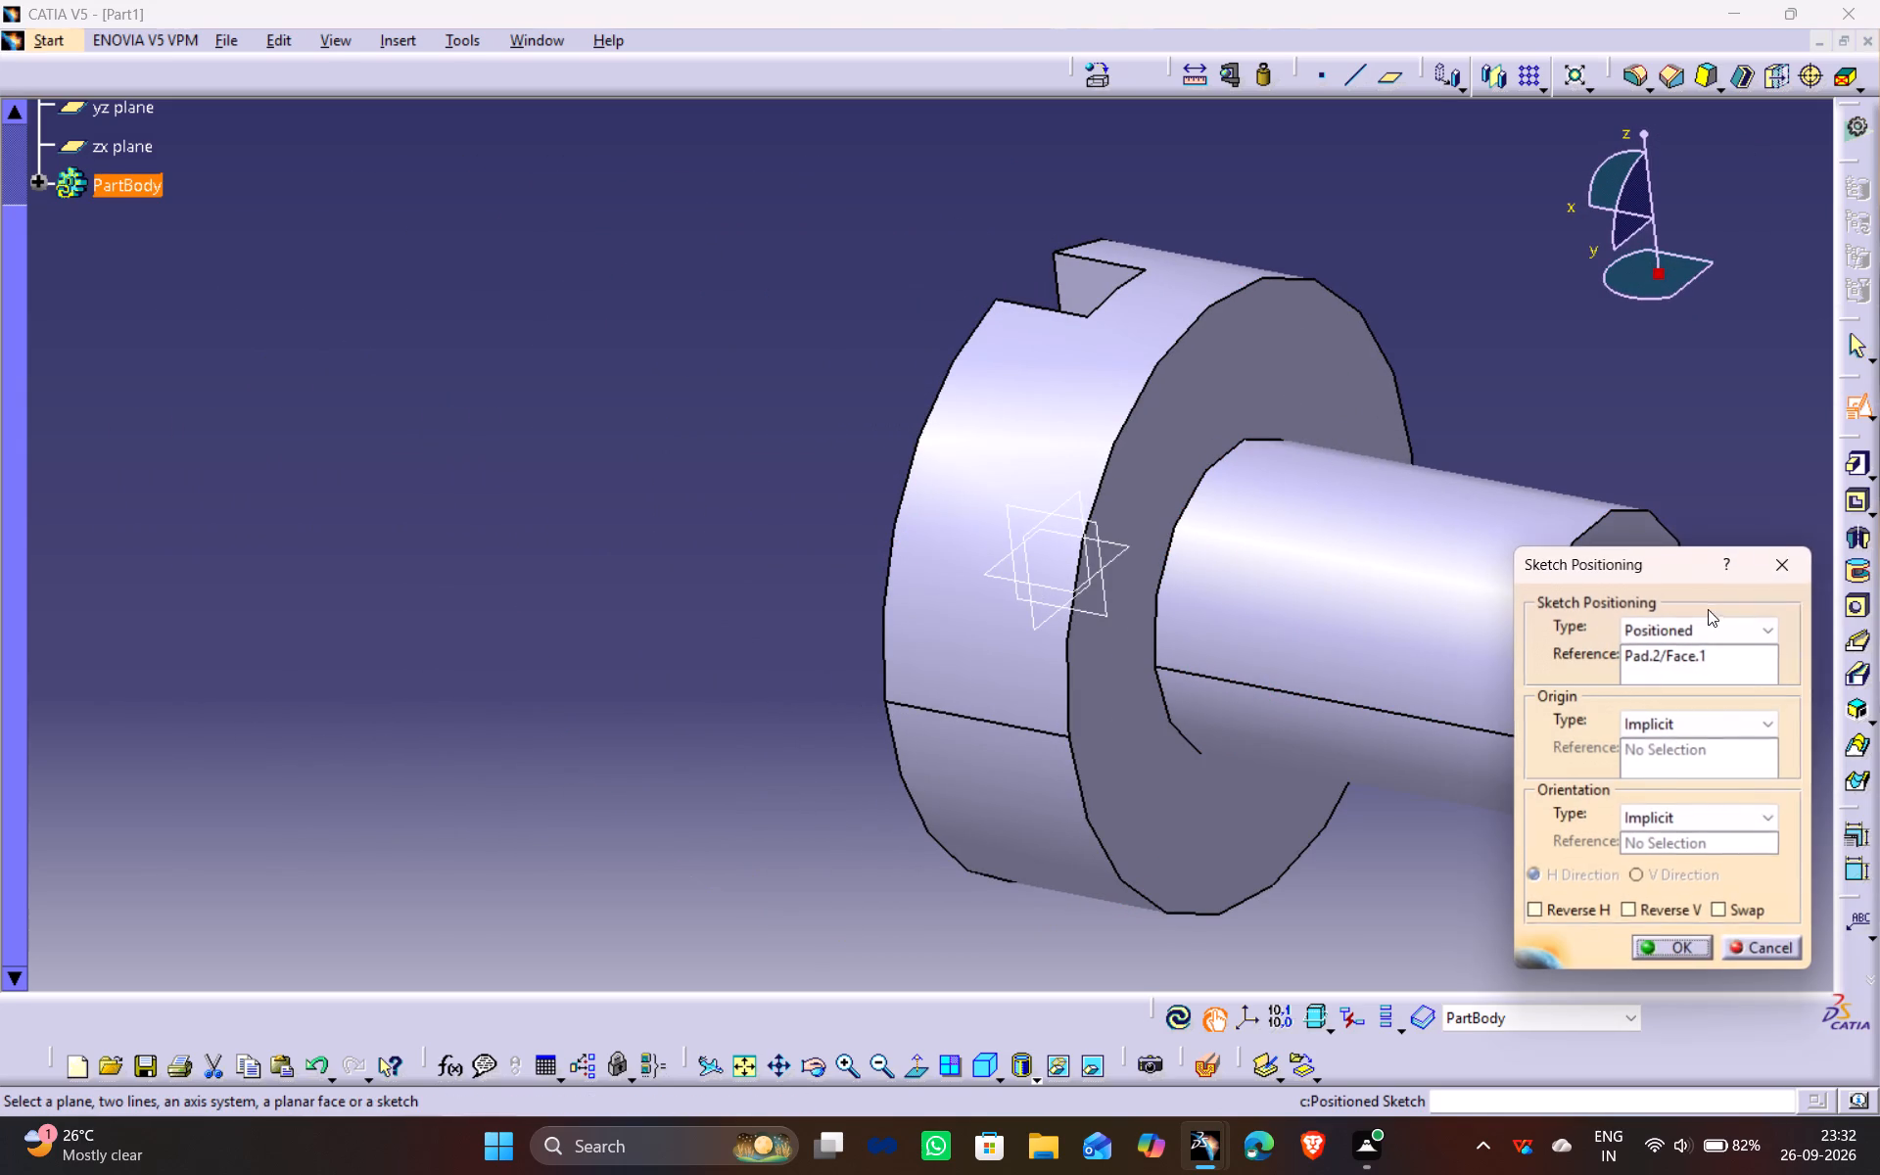
click(1680, 943)
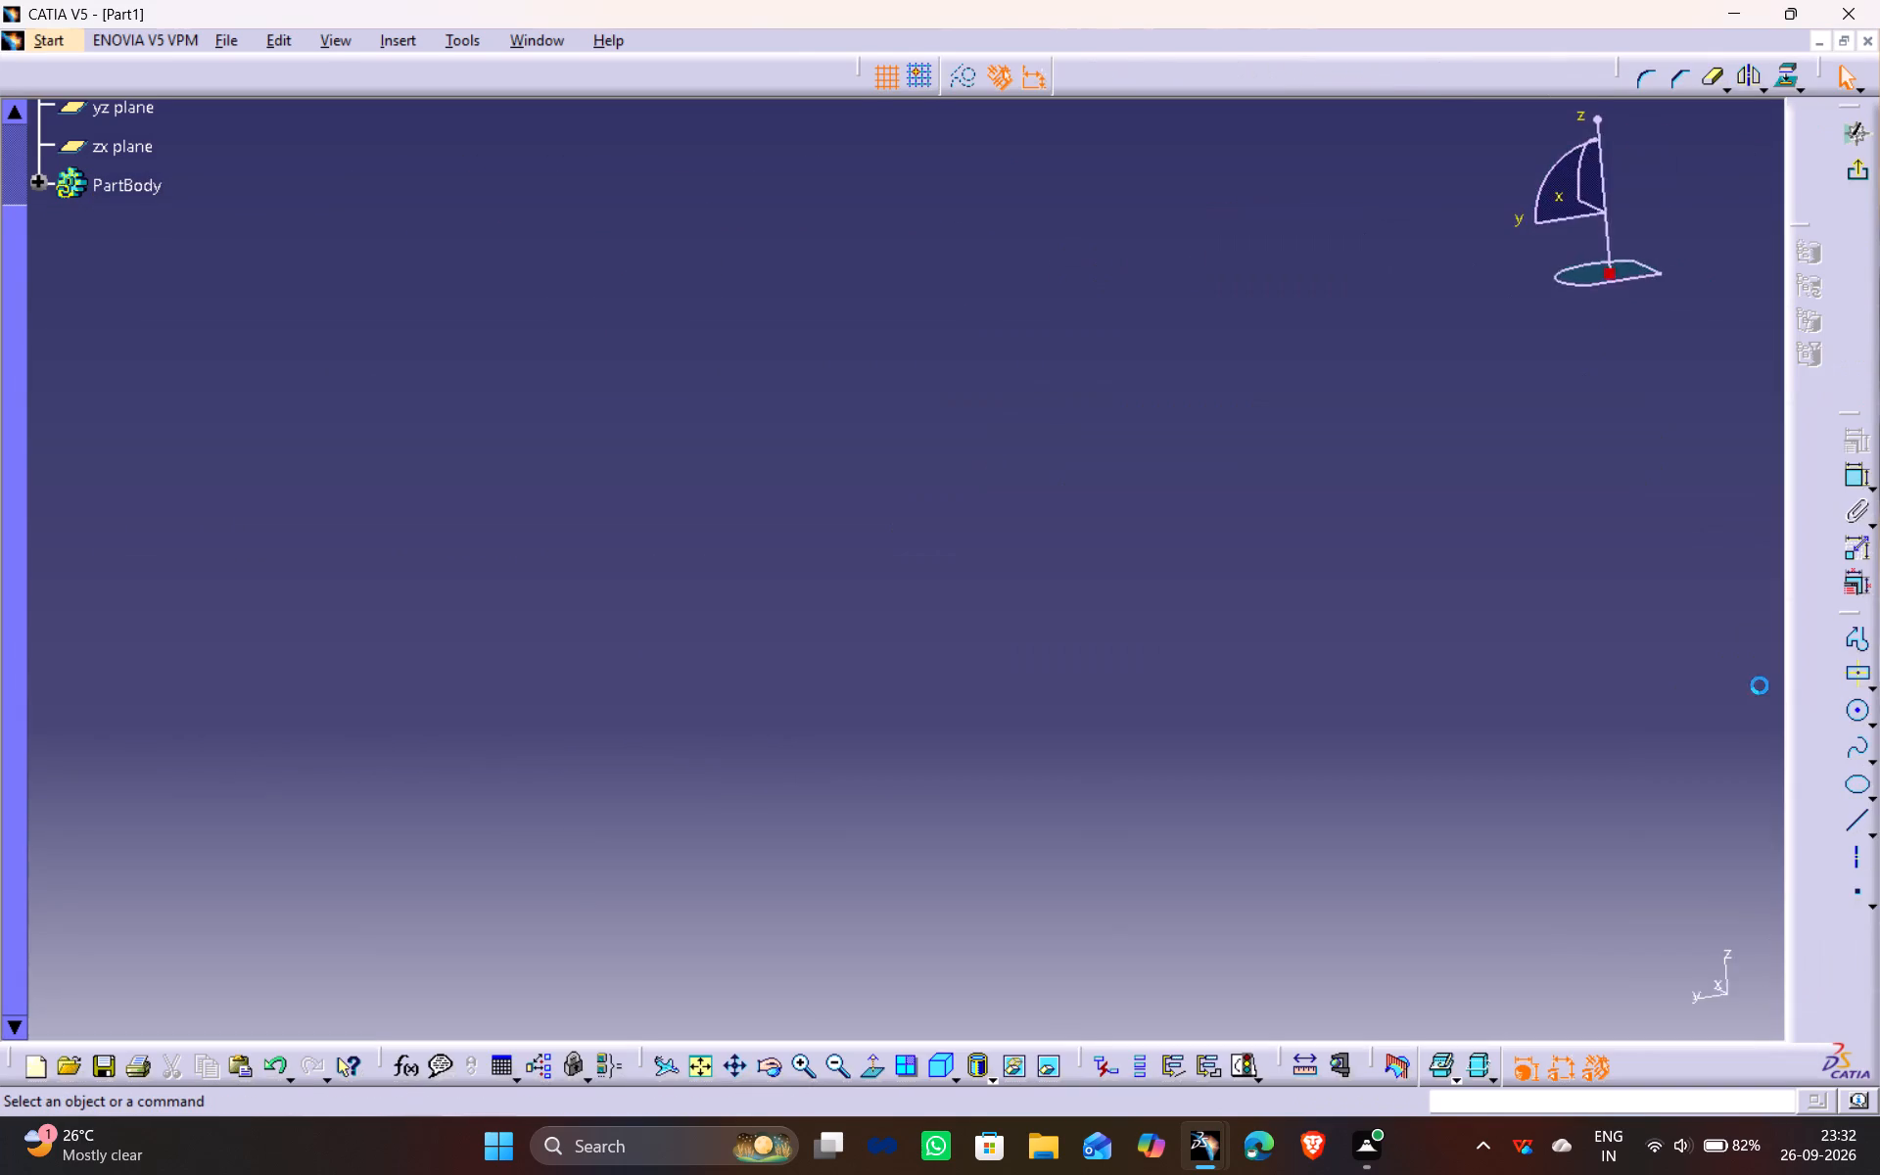
Draw a circle centred on the sketch origin, about 6.7 mm in diameter, inside the cylinder's end face.
middle_drag(1739, 674, 346, 245)
middle_drag(1829, 939, 1065, 388)
middle_drag(1537, 765, 1057, 592)
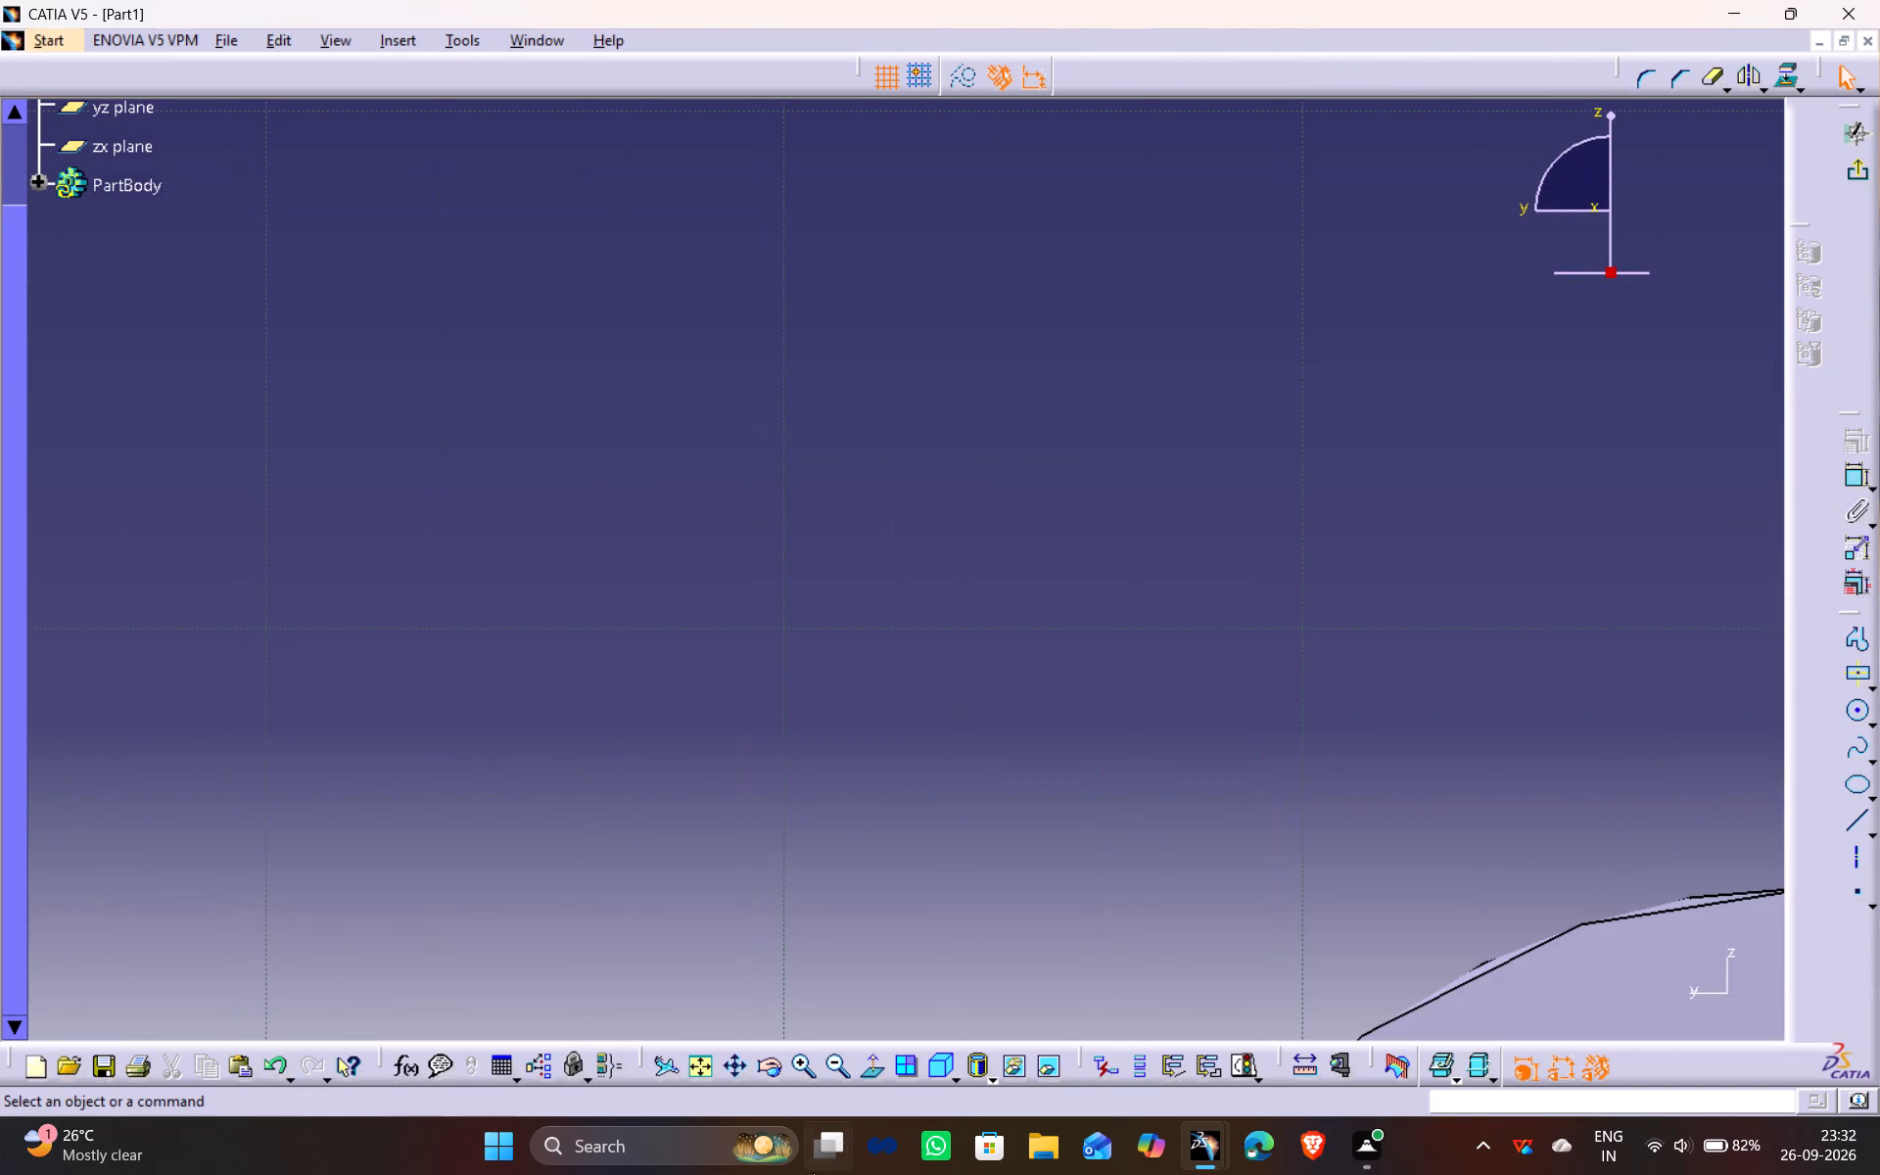
click(698, 1067)
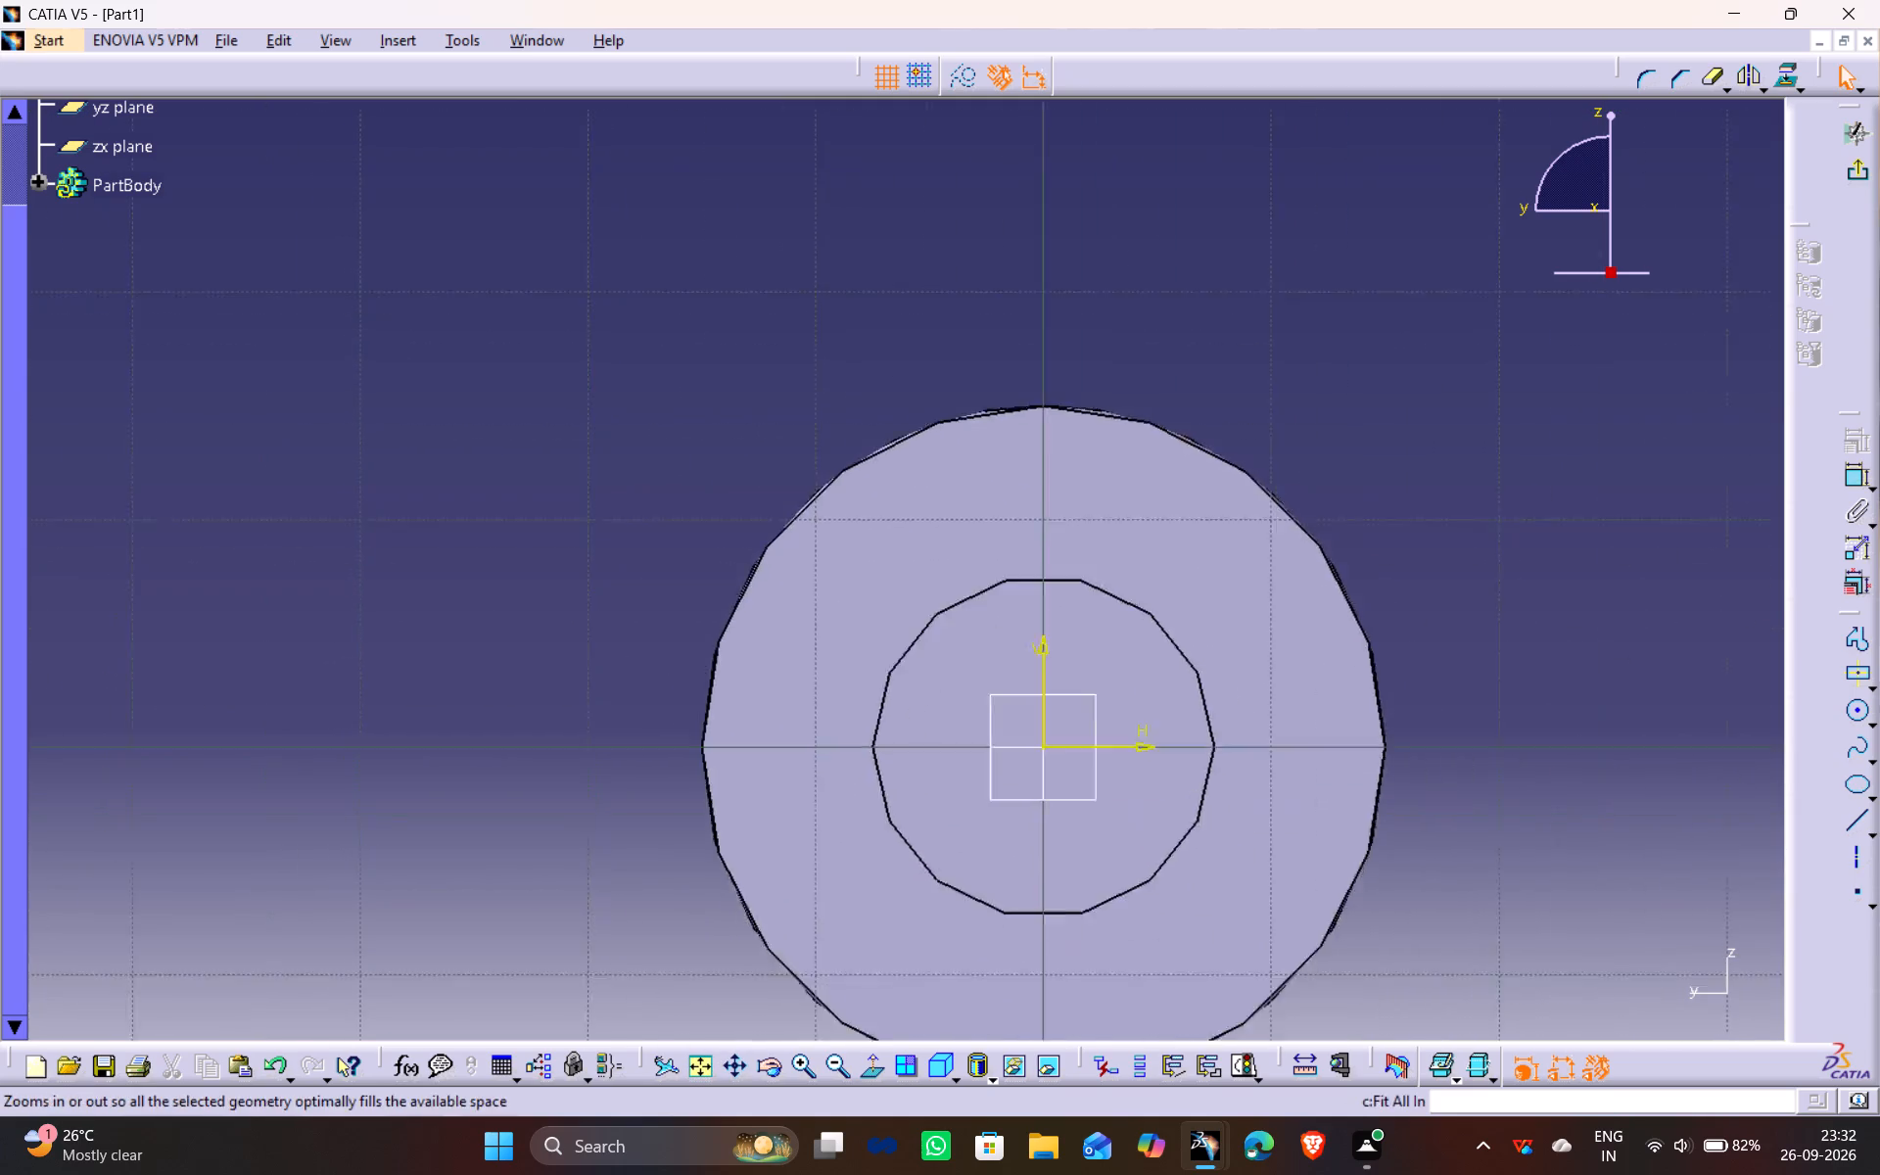
click(806, 1064)
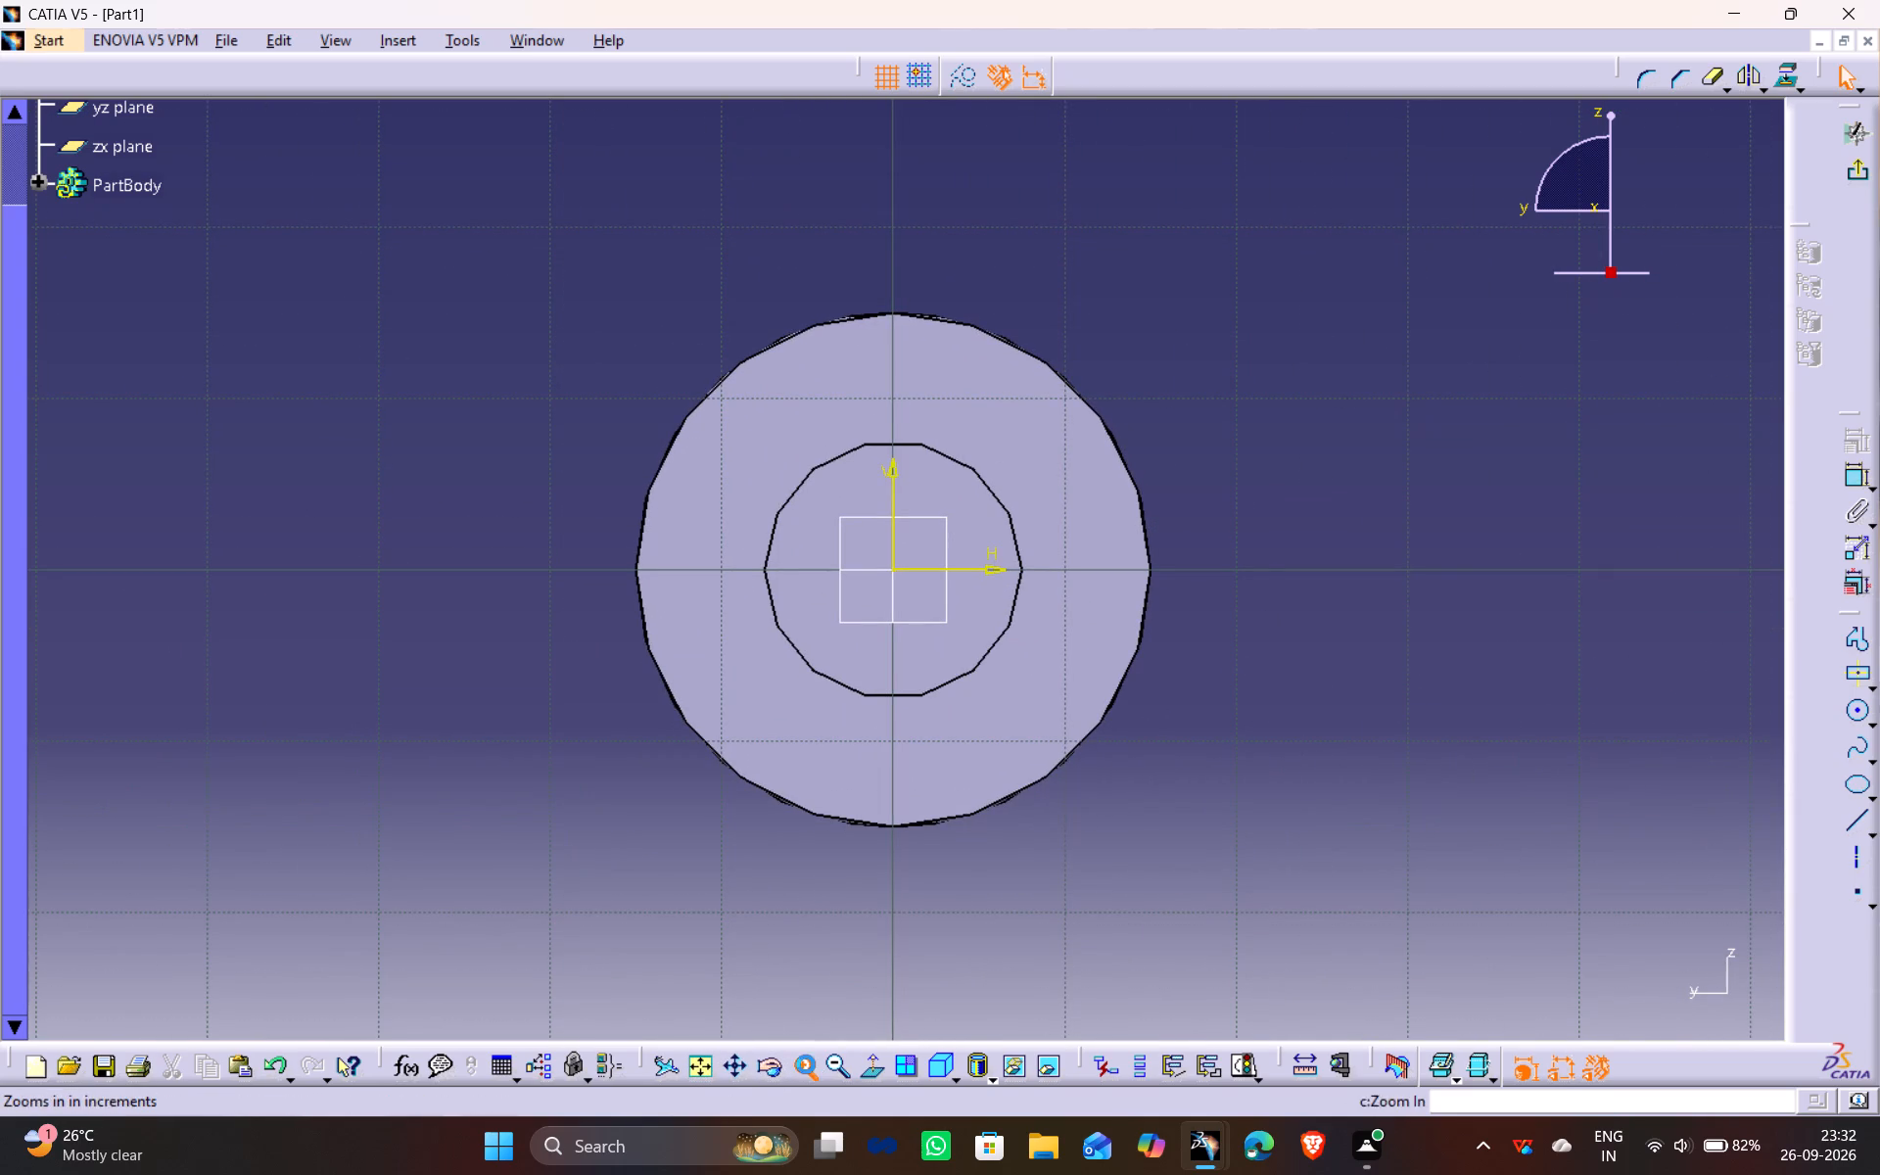
click(1862, 719)
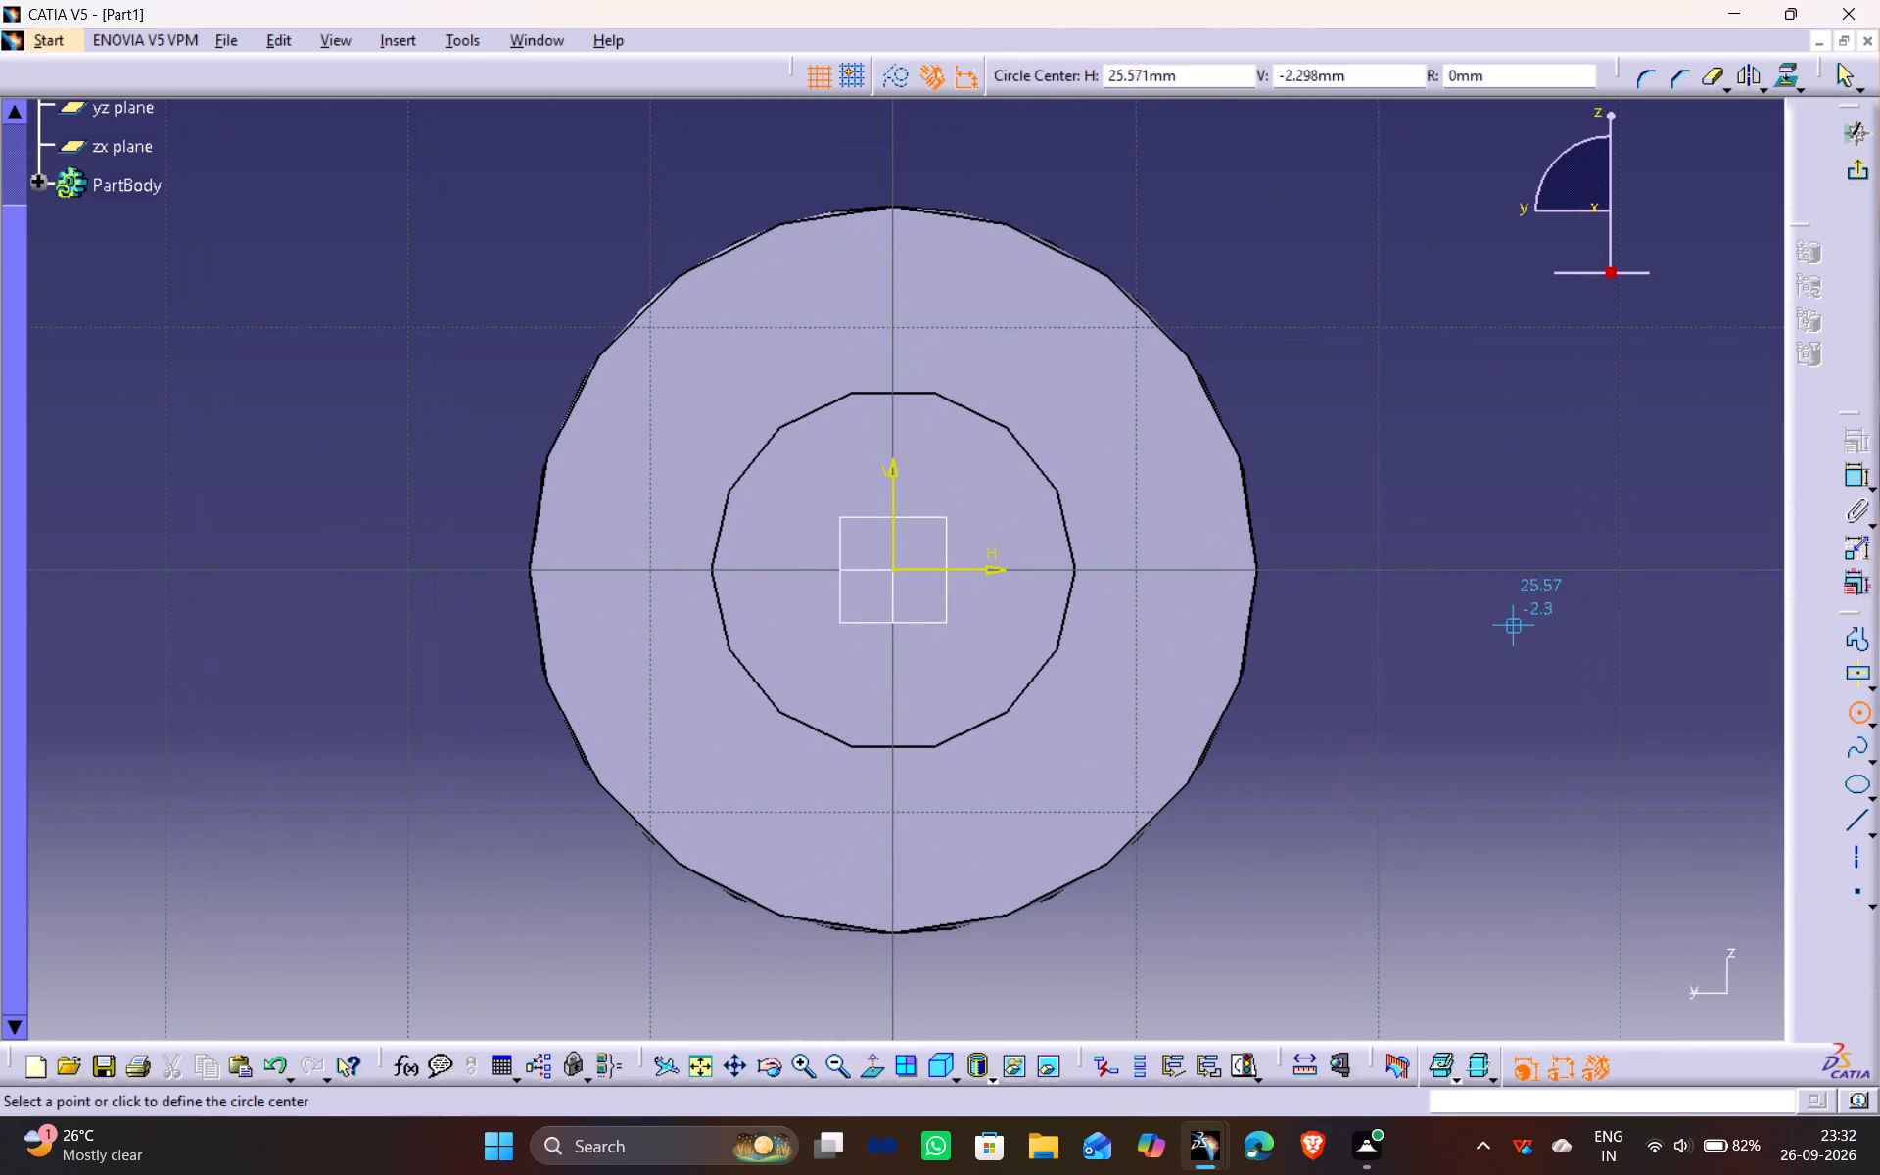
click(893, 571)
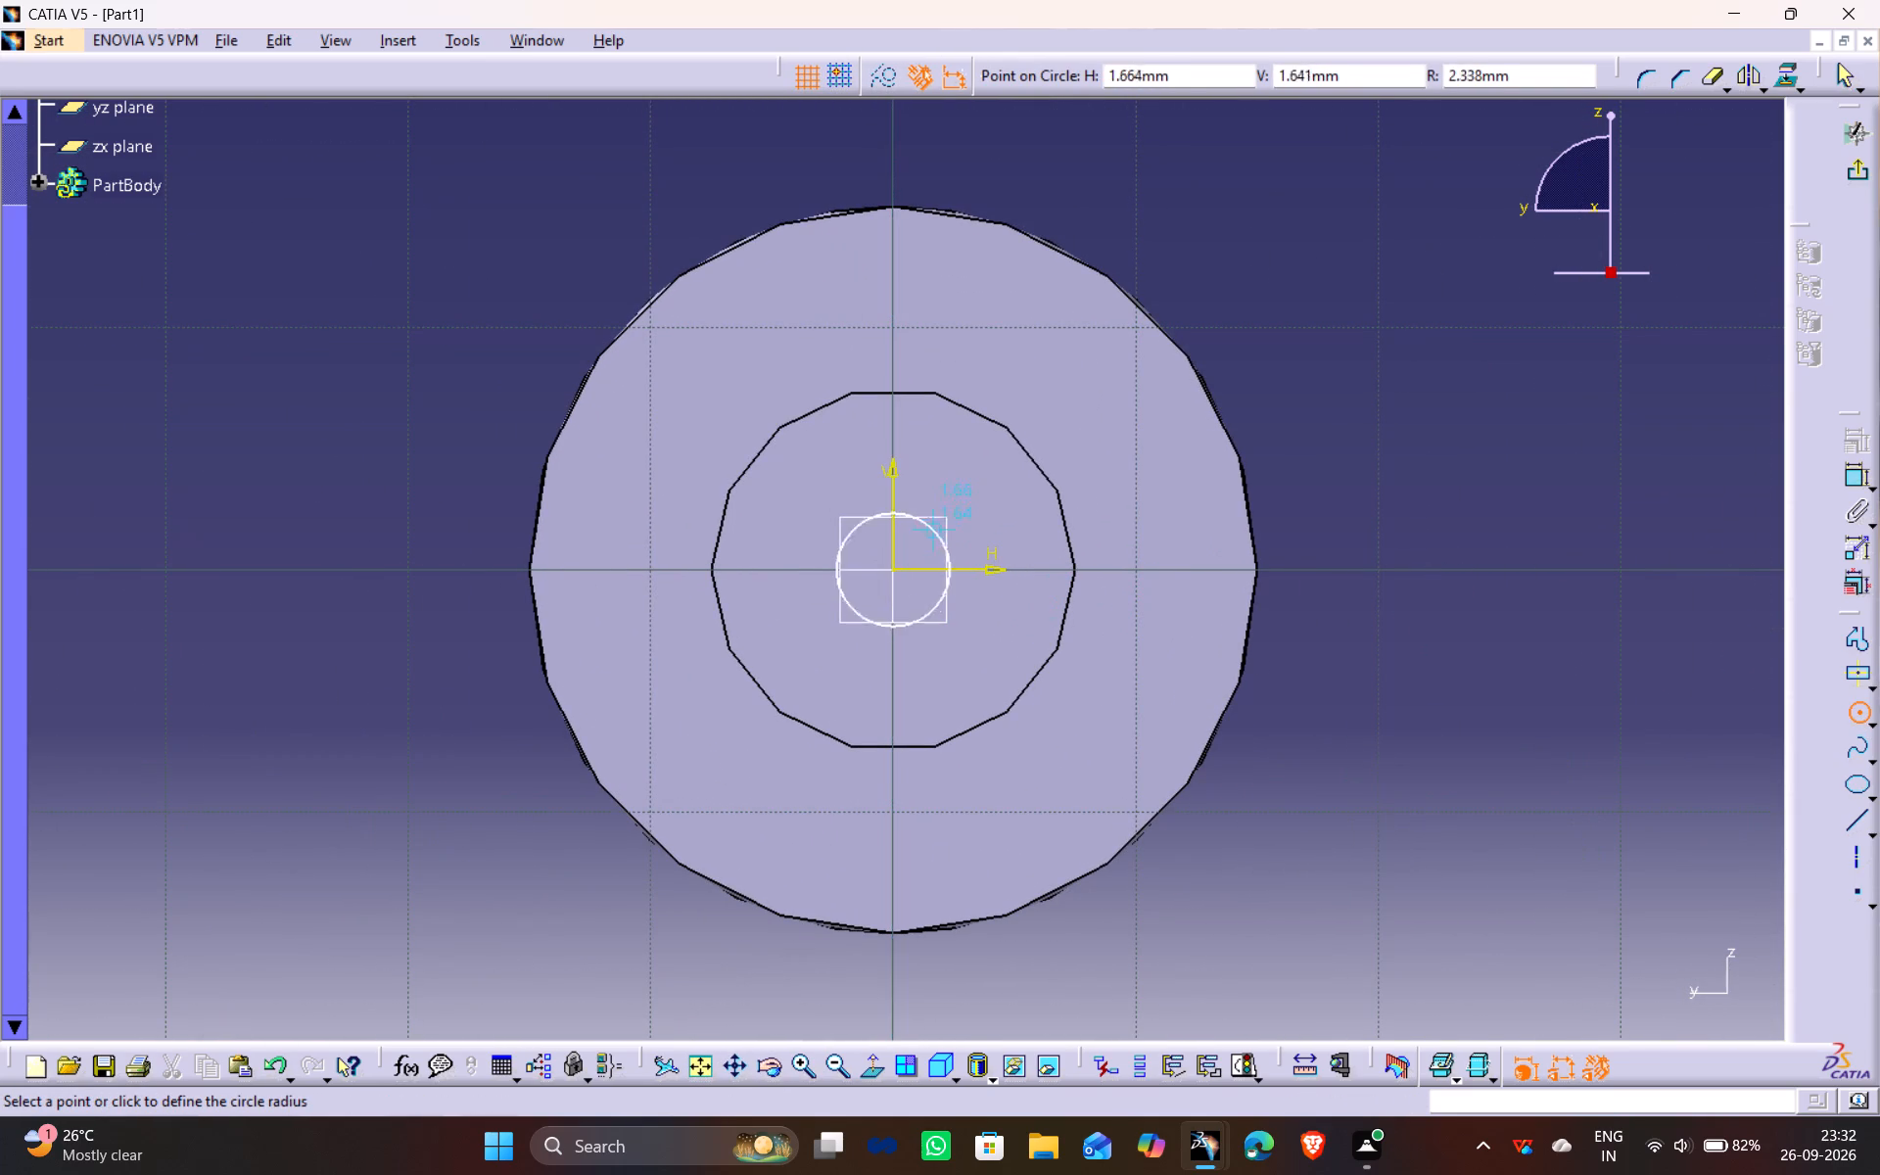
click(953, 513)
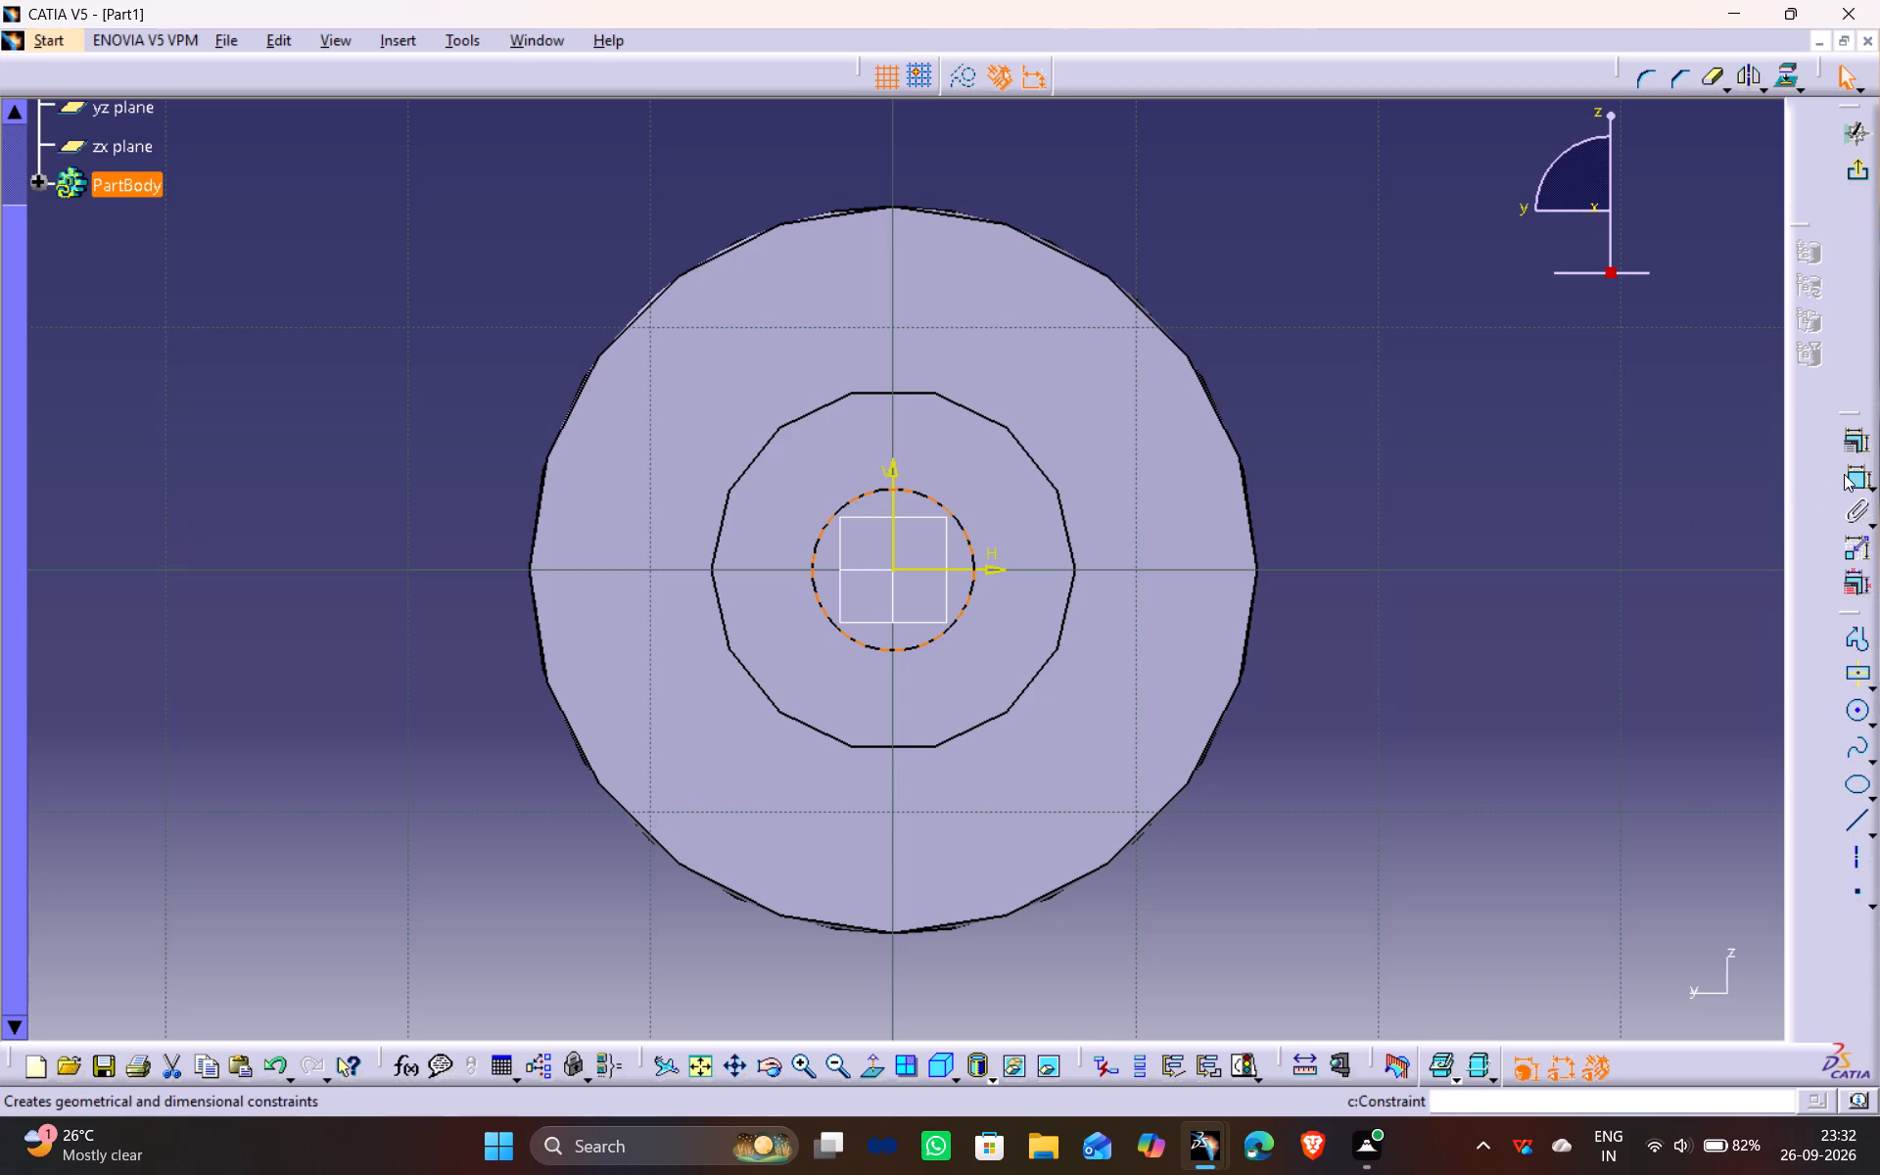
Dimension the new circle's diameter and set it to 10 mm.
click(1856, 482)
click(1384, 453)
double_click(1386, 452)
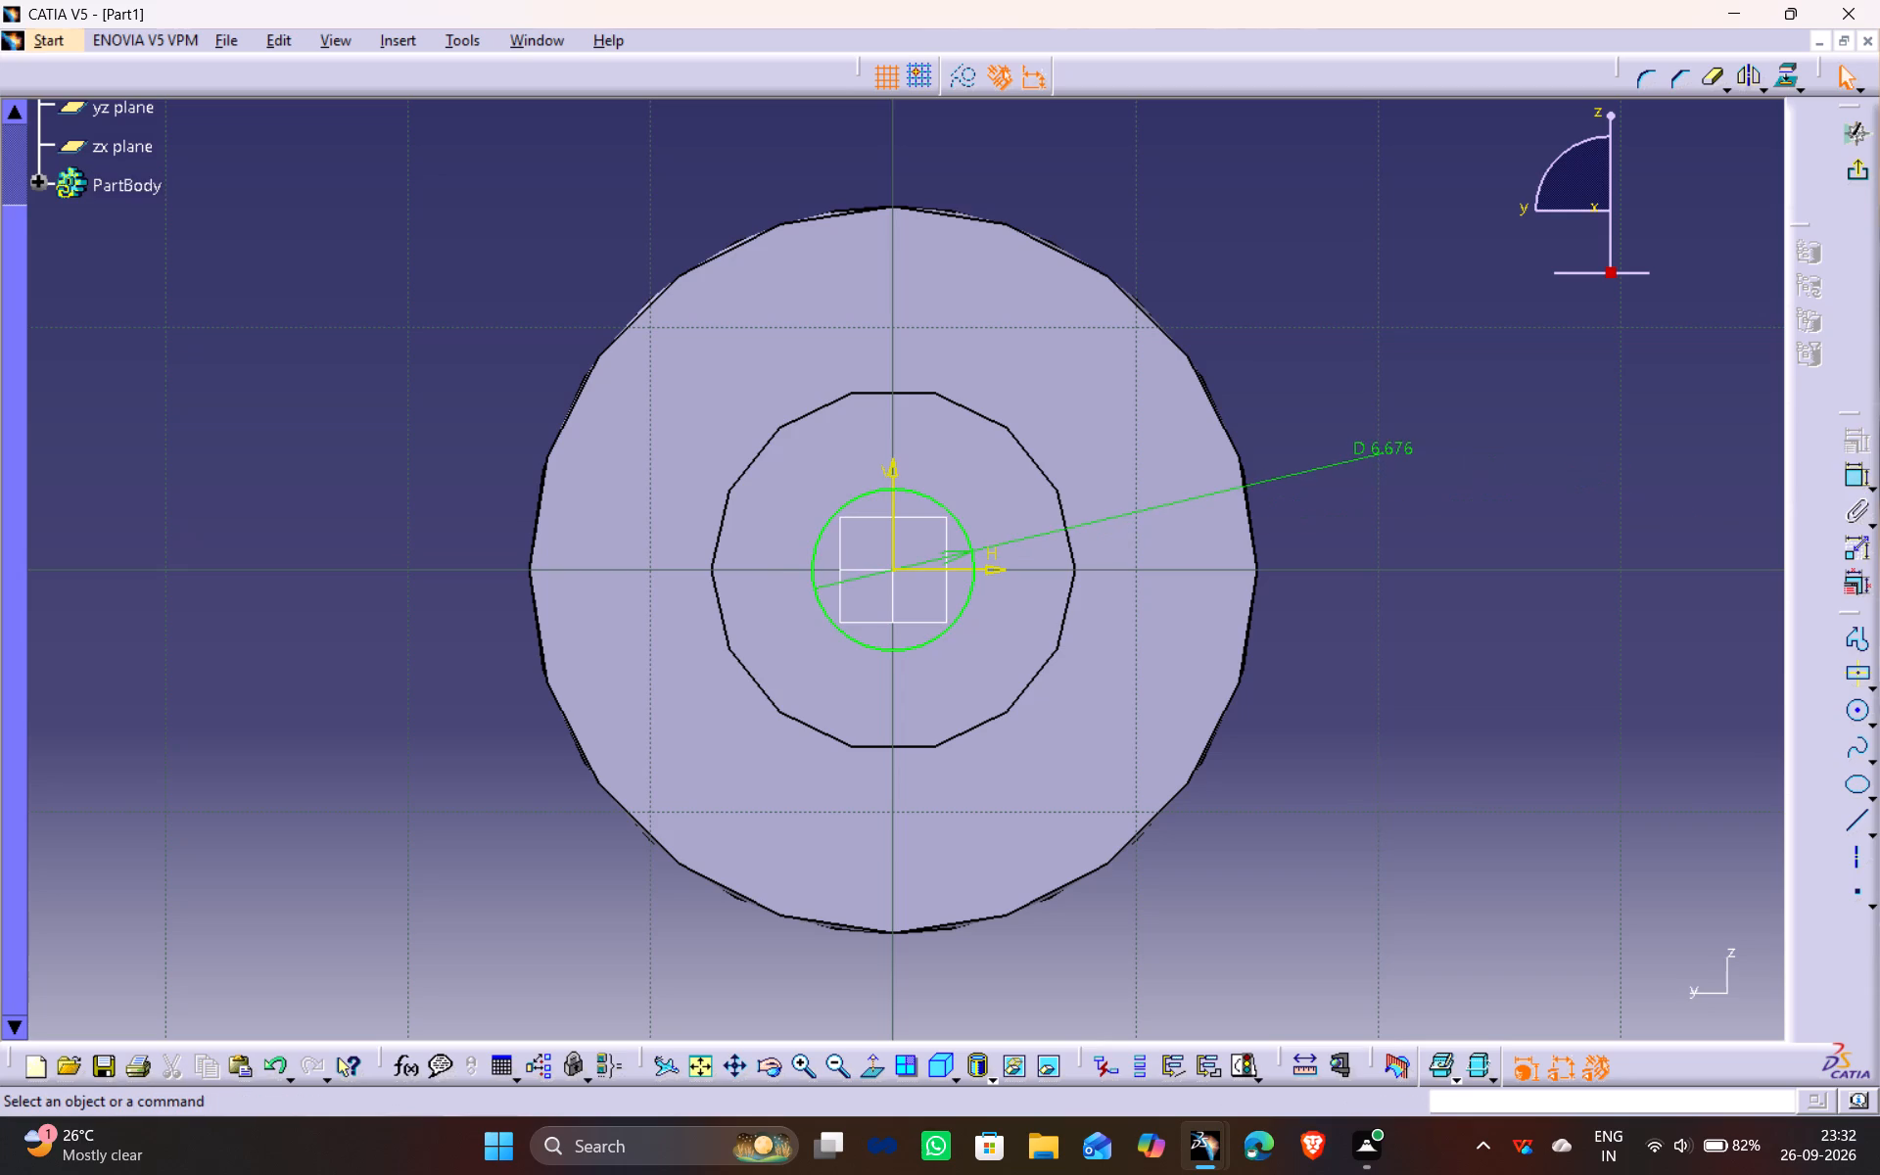
double_click(1386, 450)
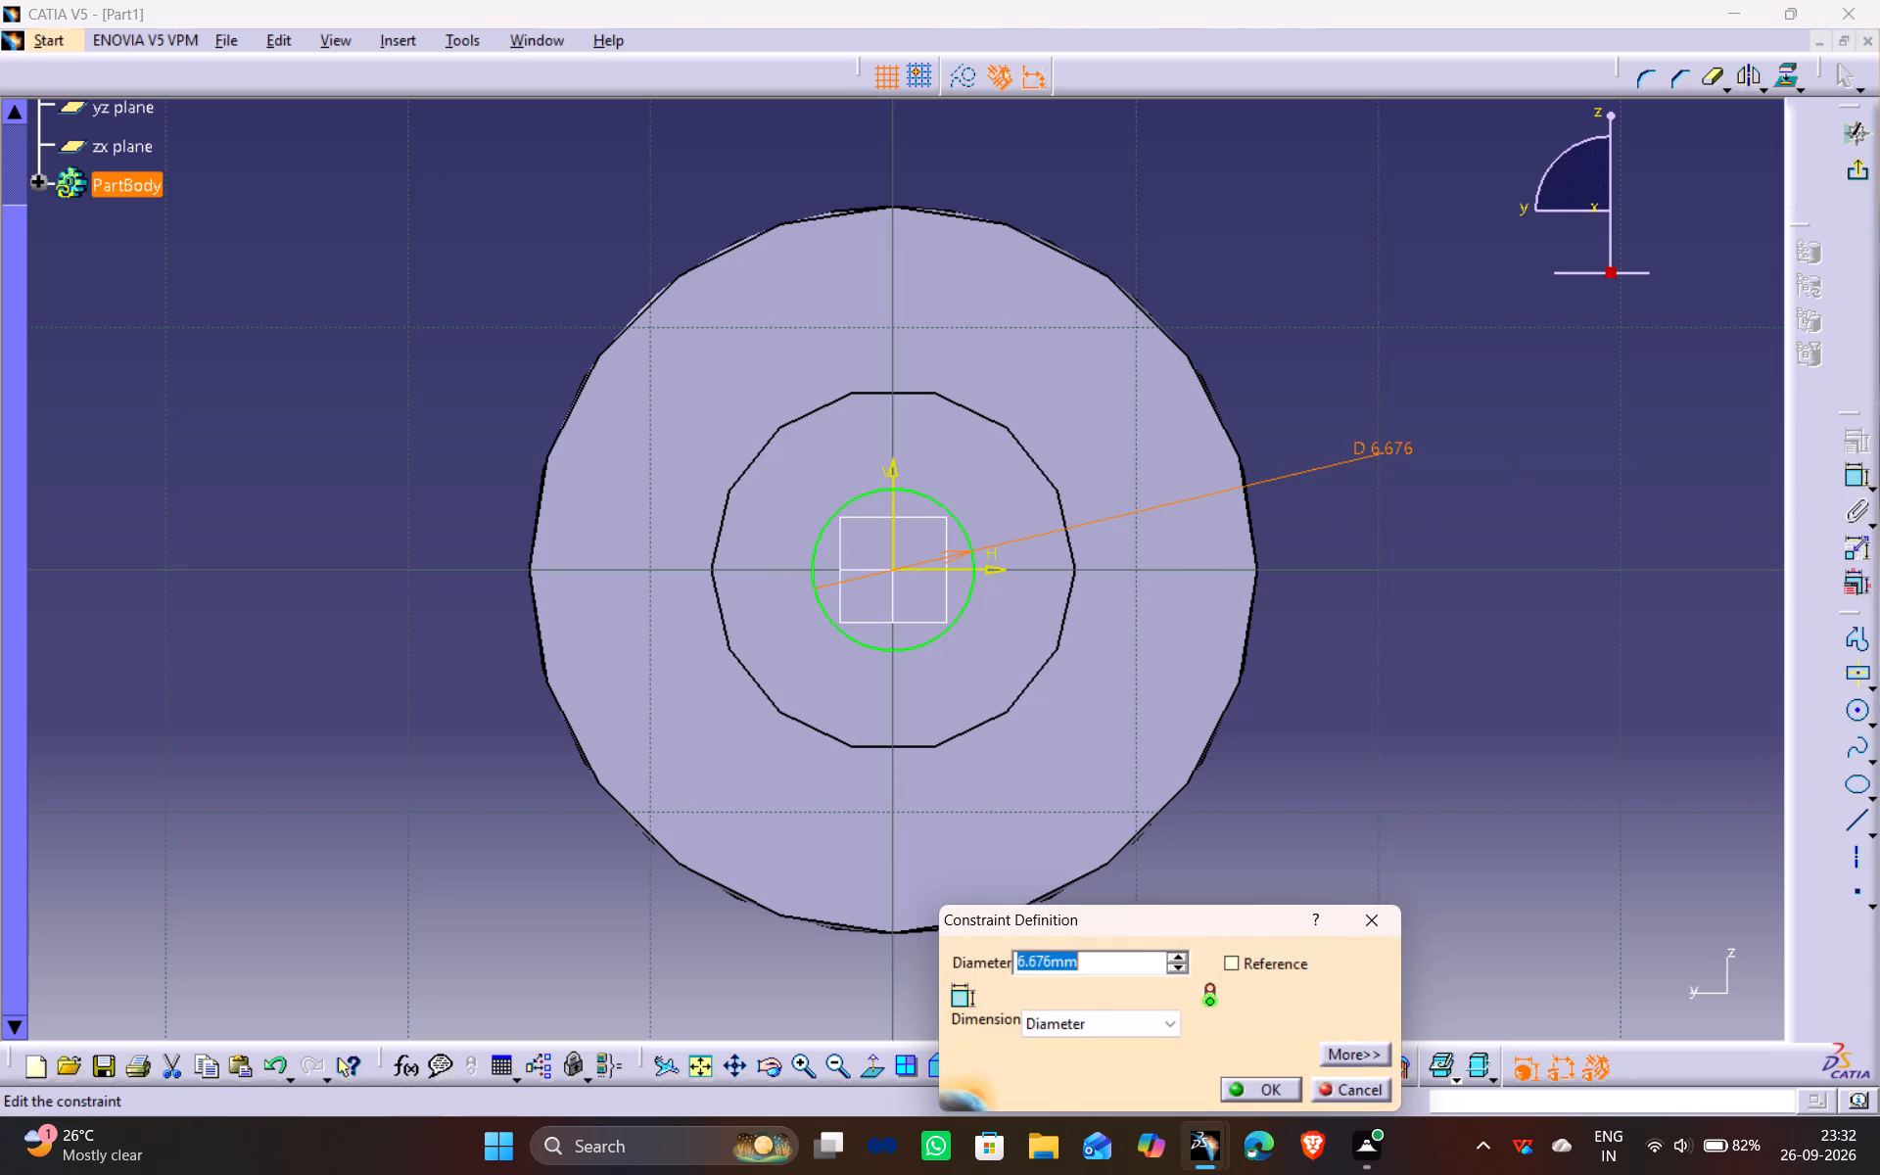
text(10)
key(Return)
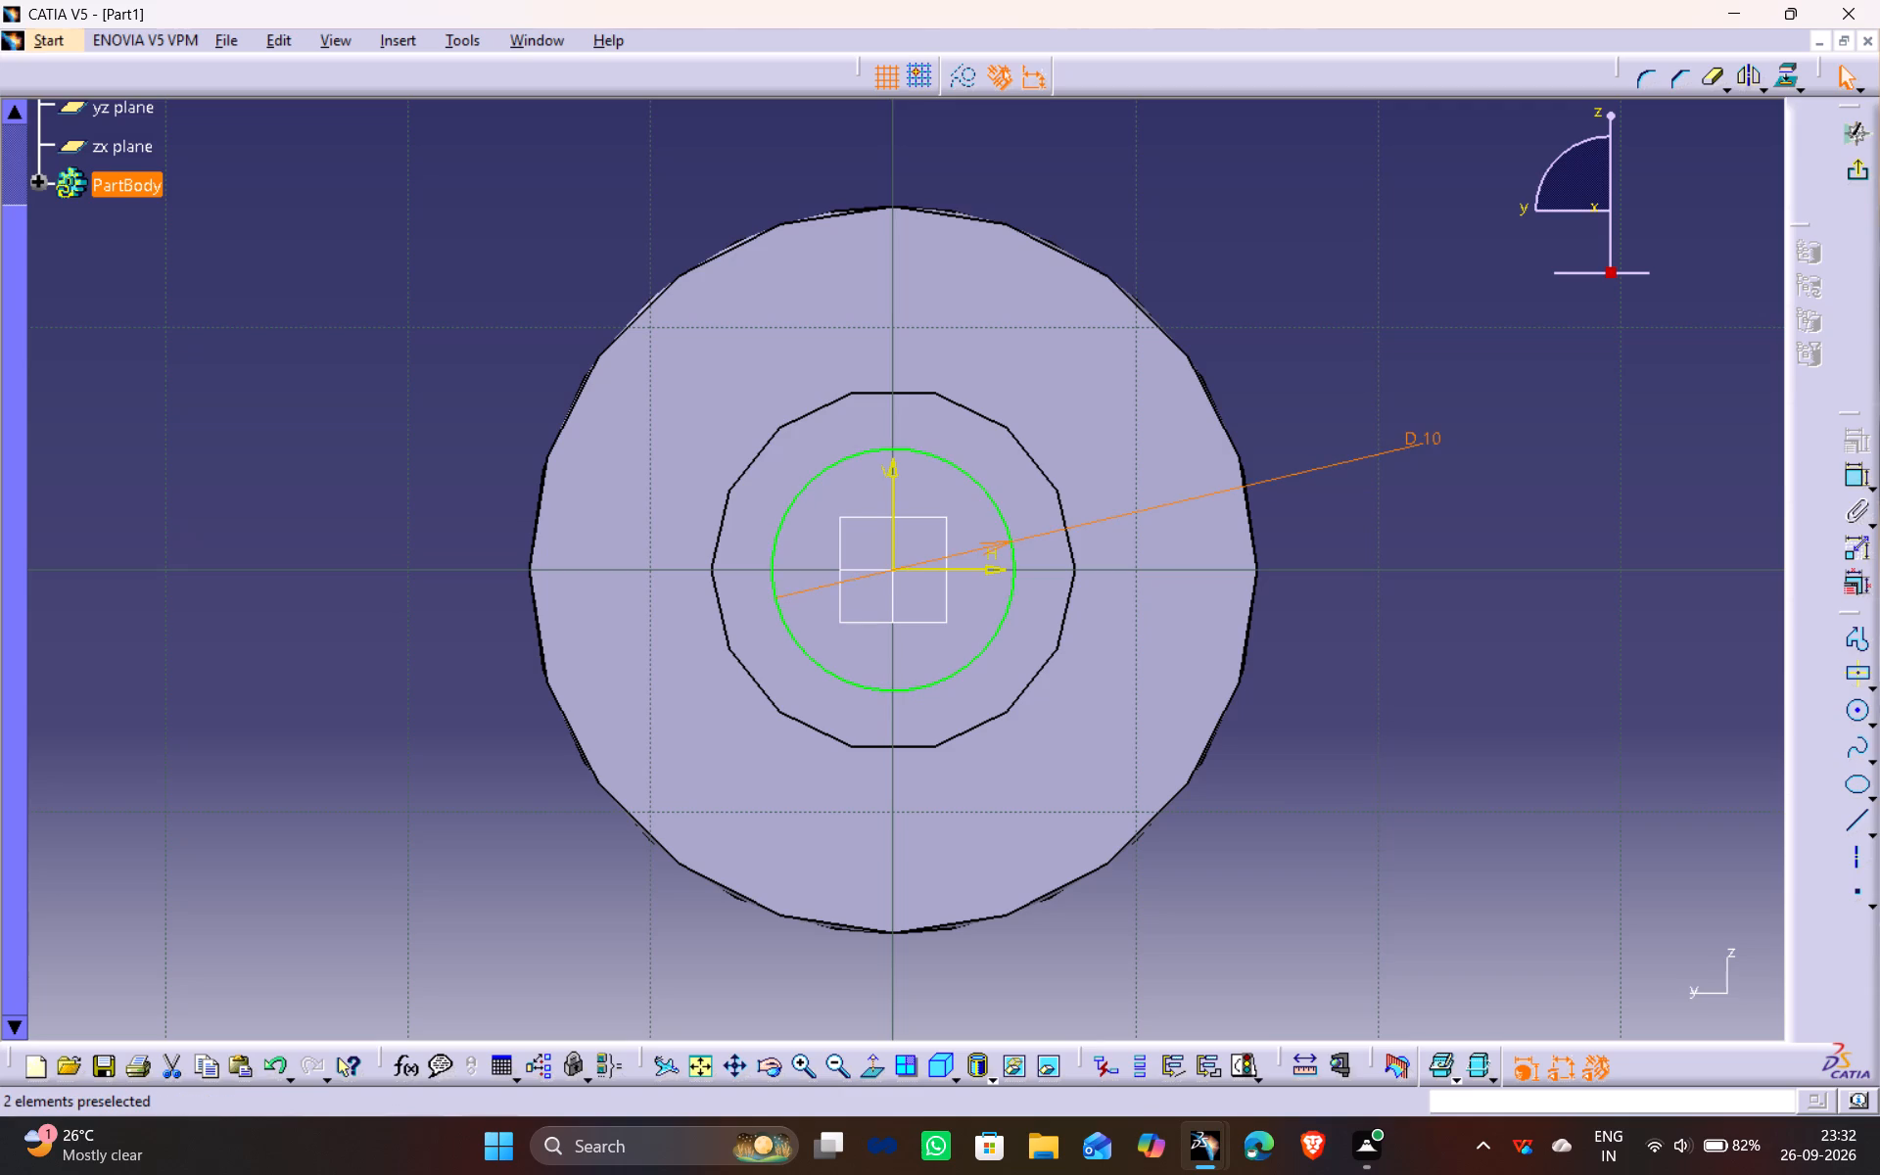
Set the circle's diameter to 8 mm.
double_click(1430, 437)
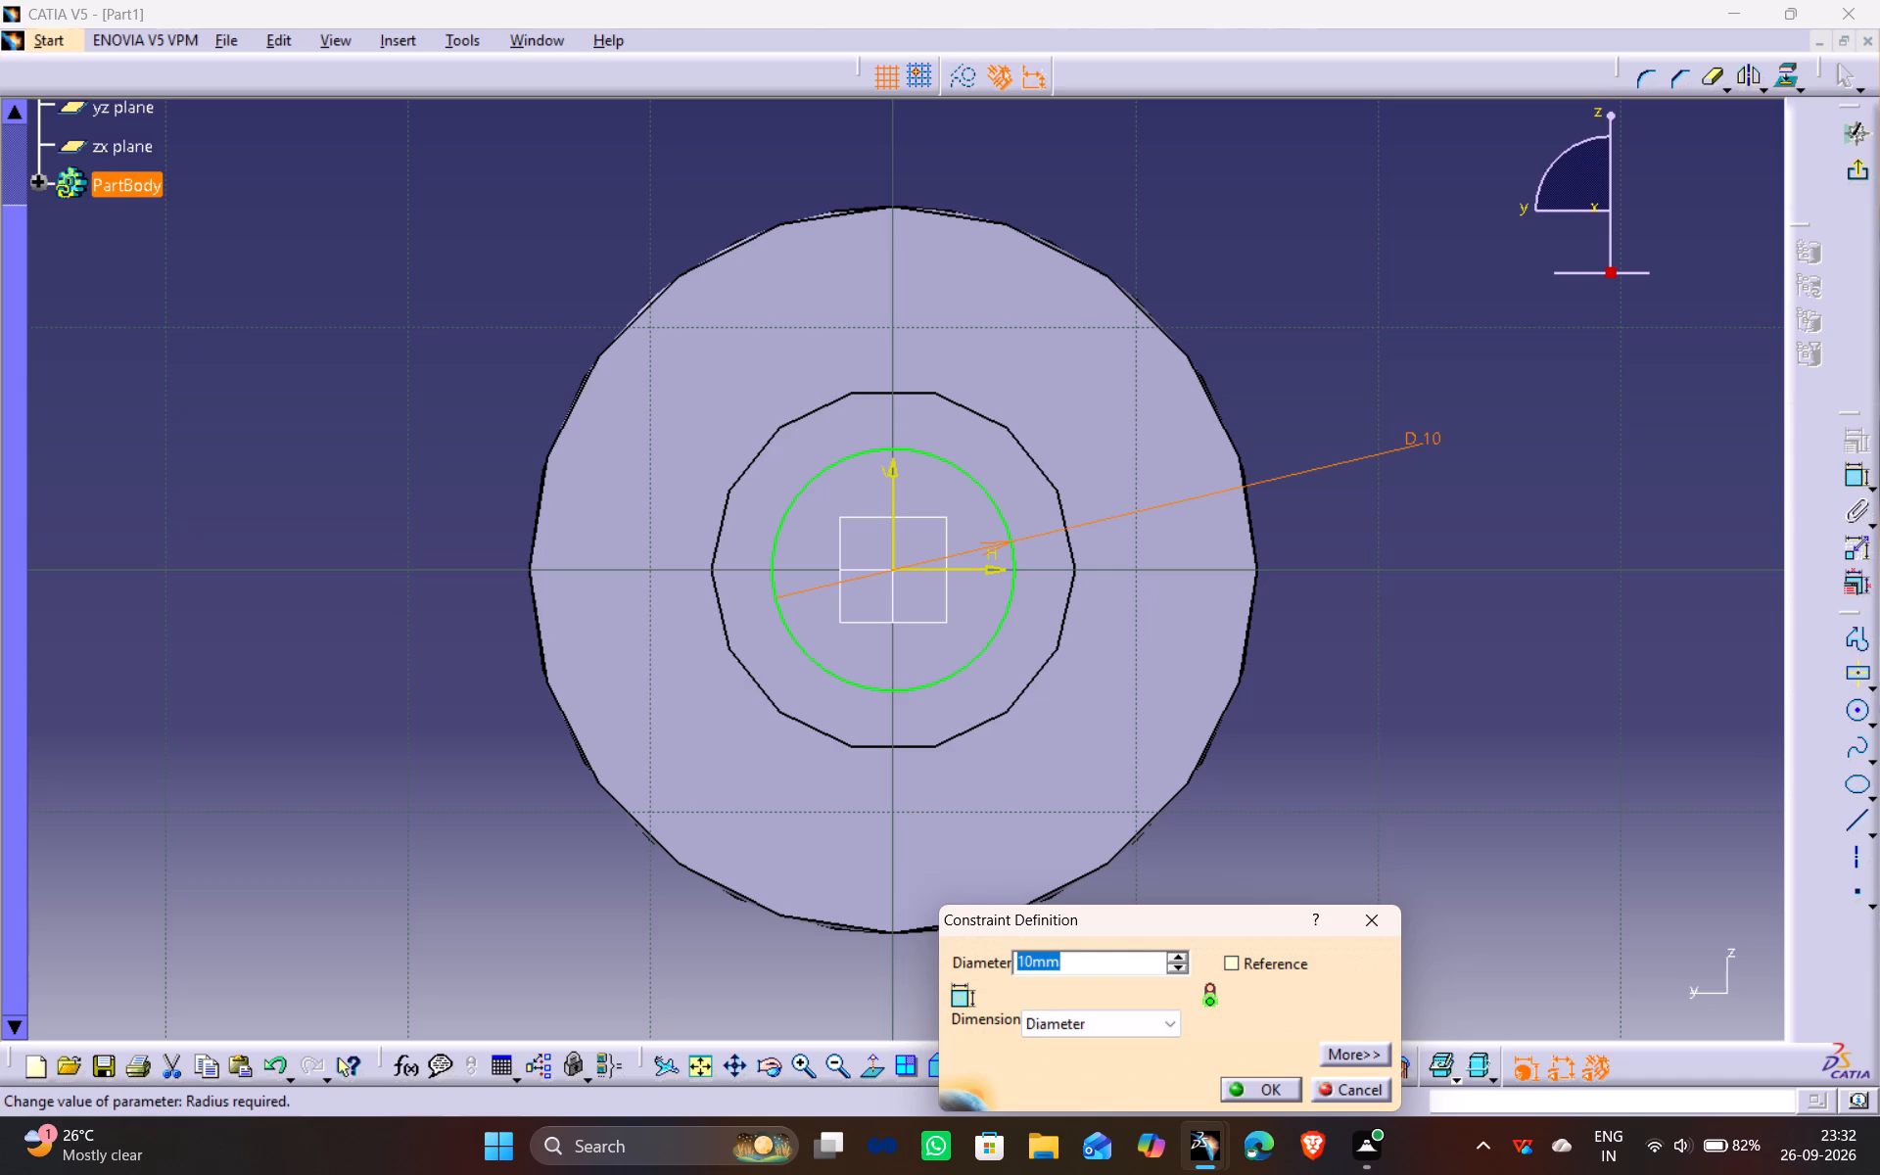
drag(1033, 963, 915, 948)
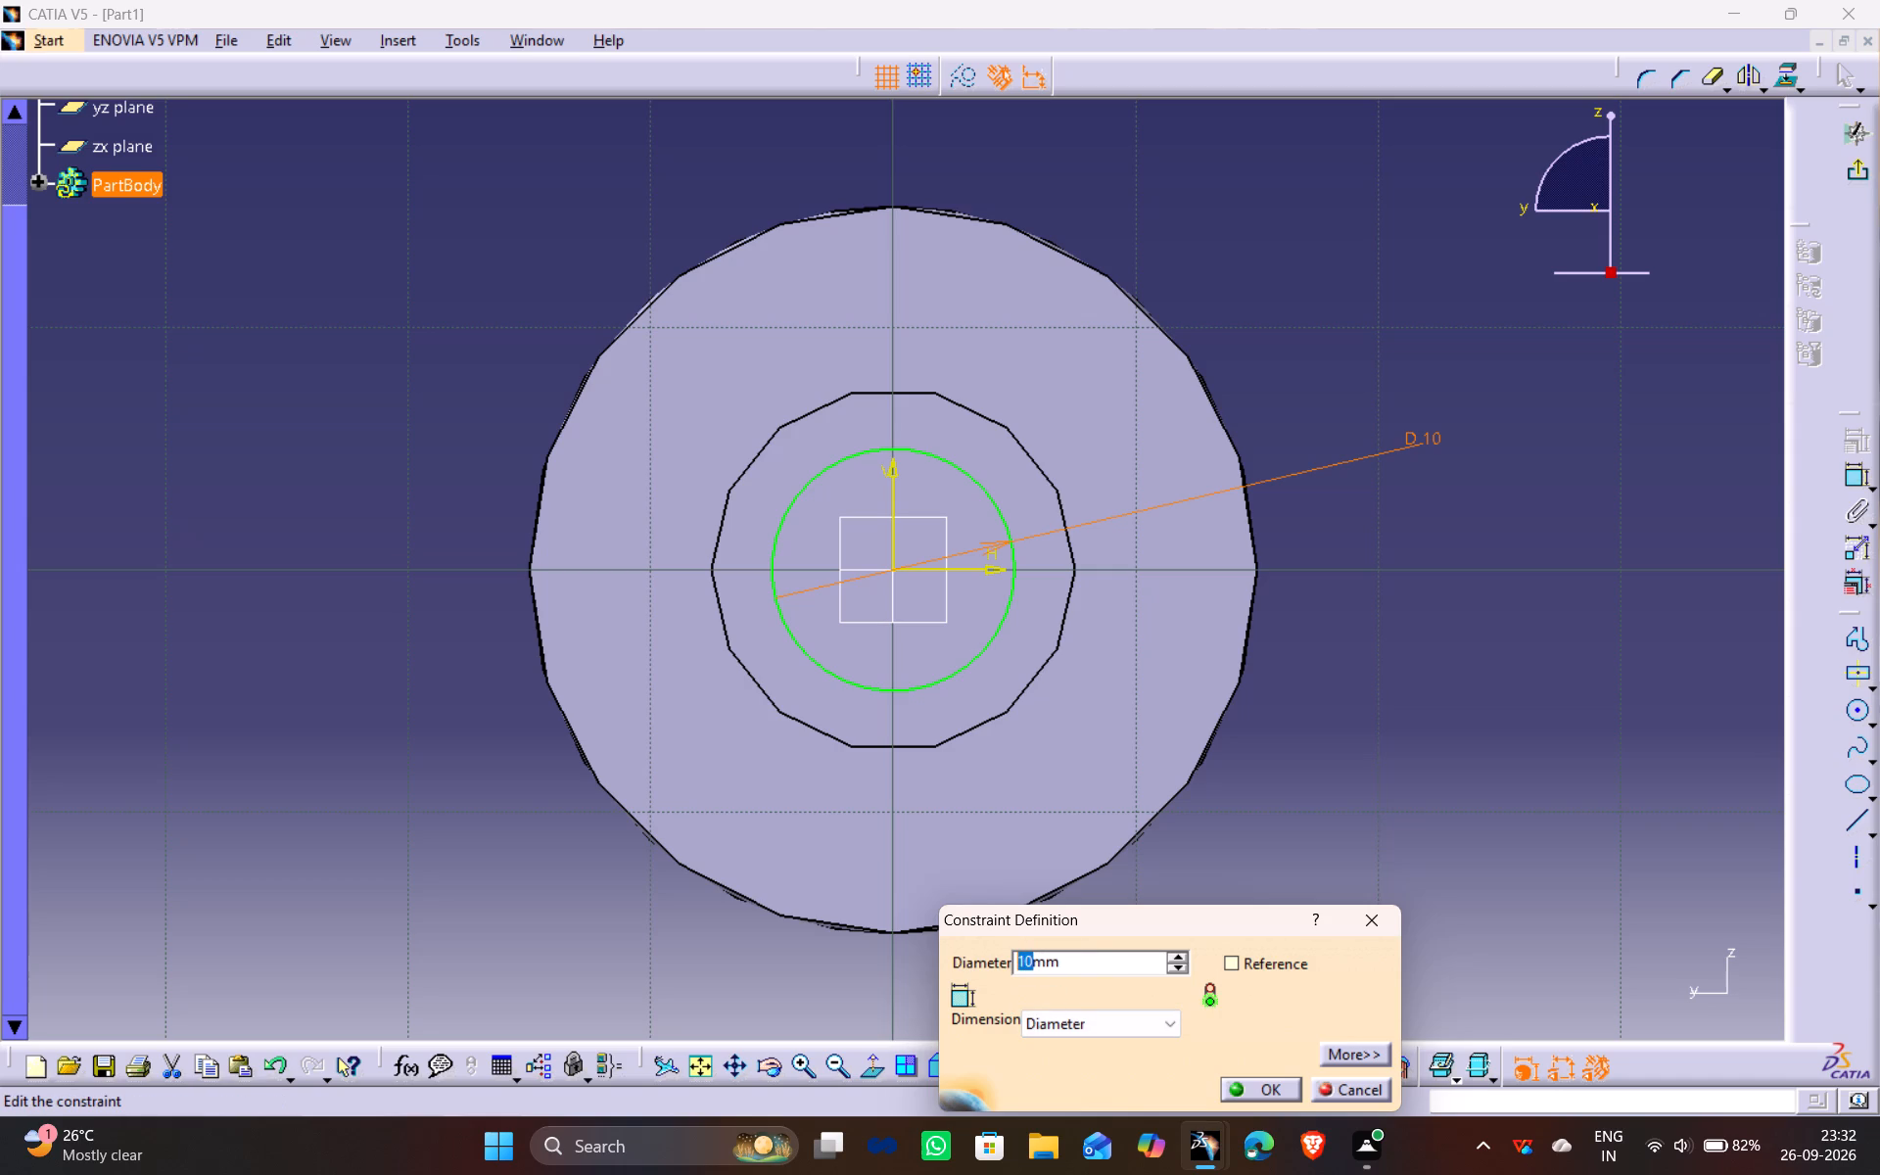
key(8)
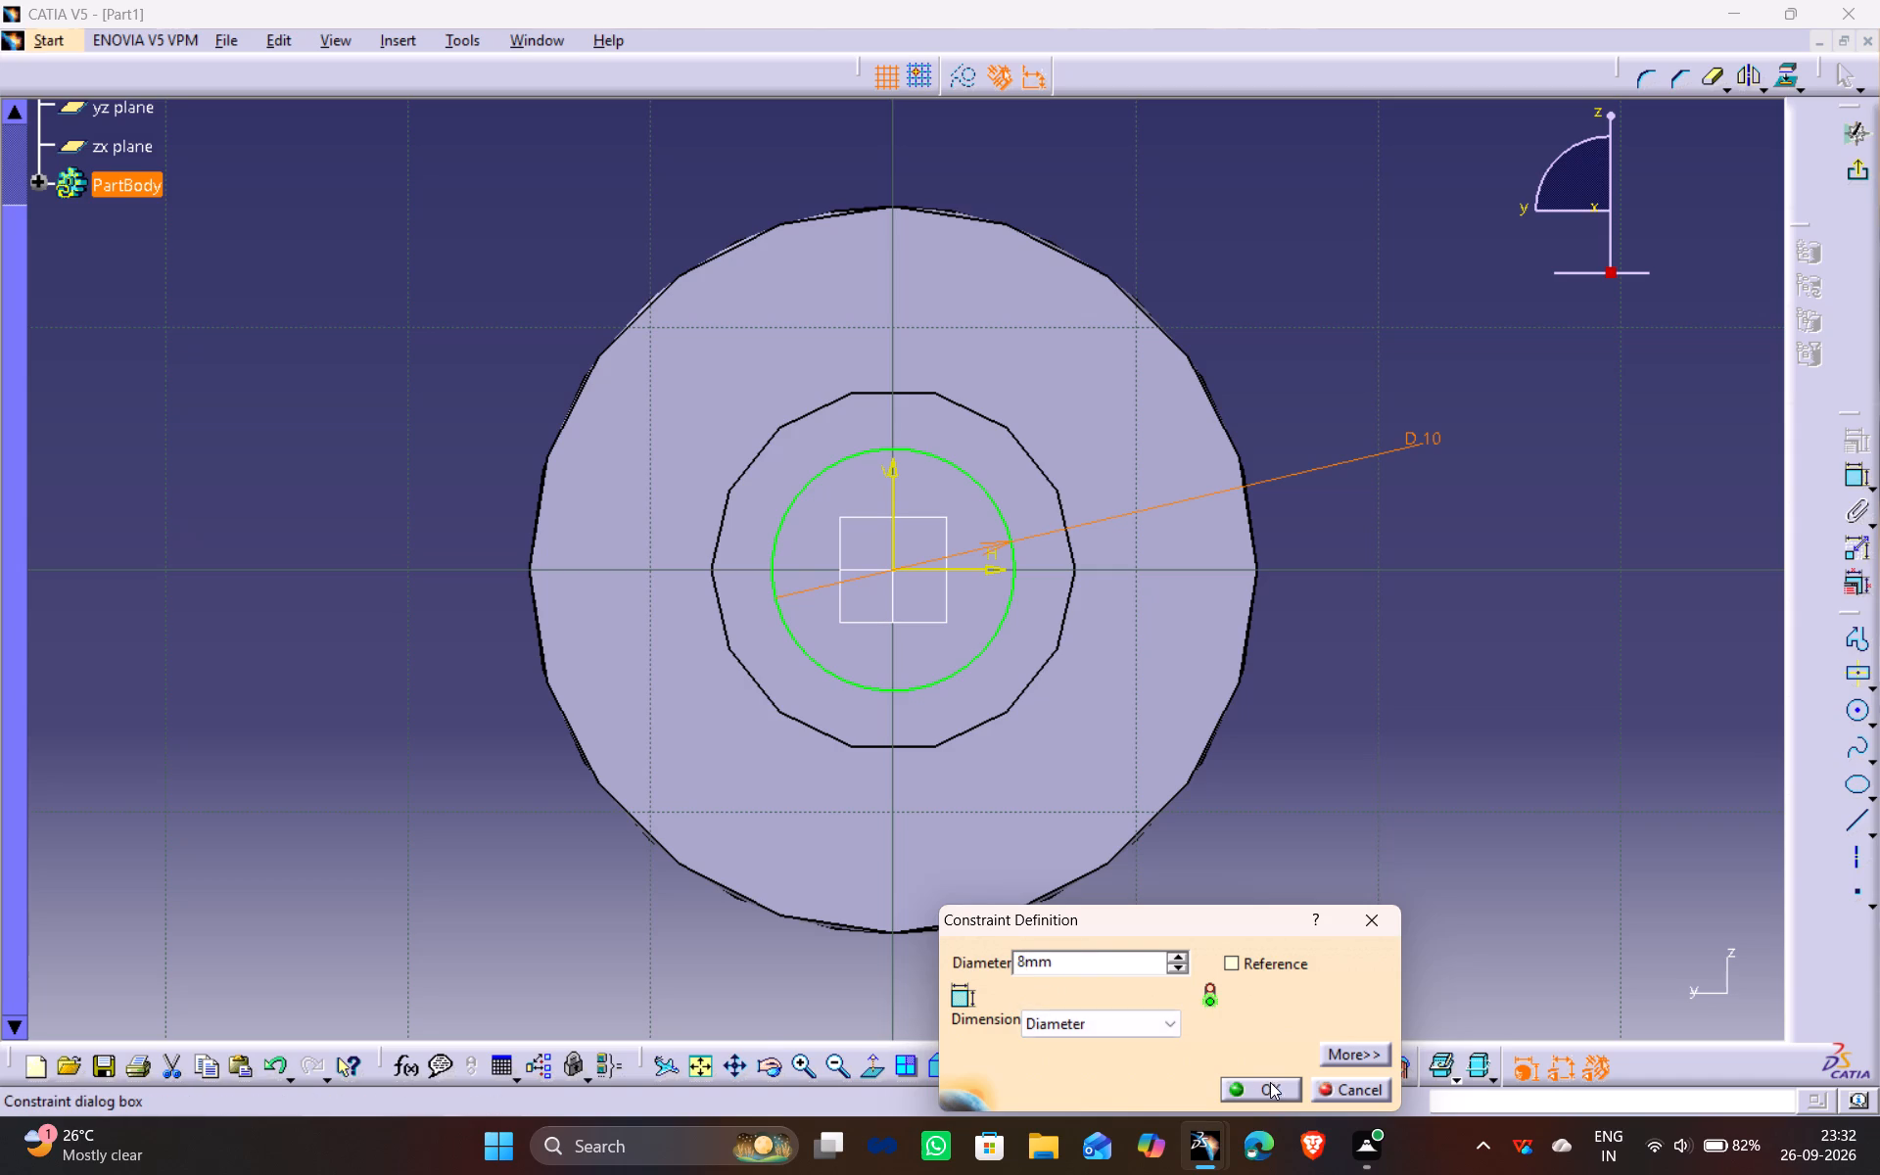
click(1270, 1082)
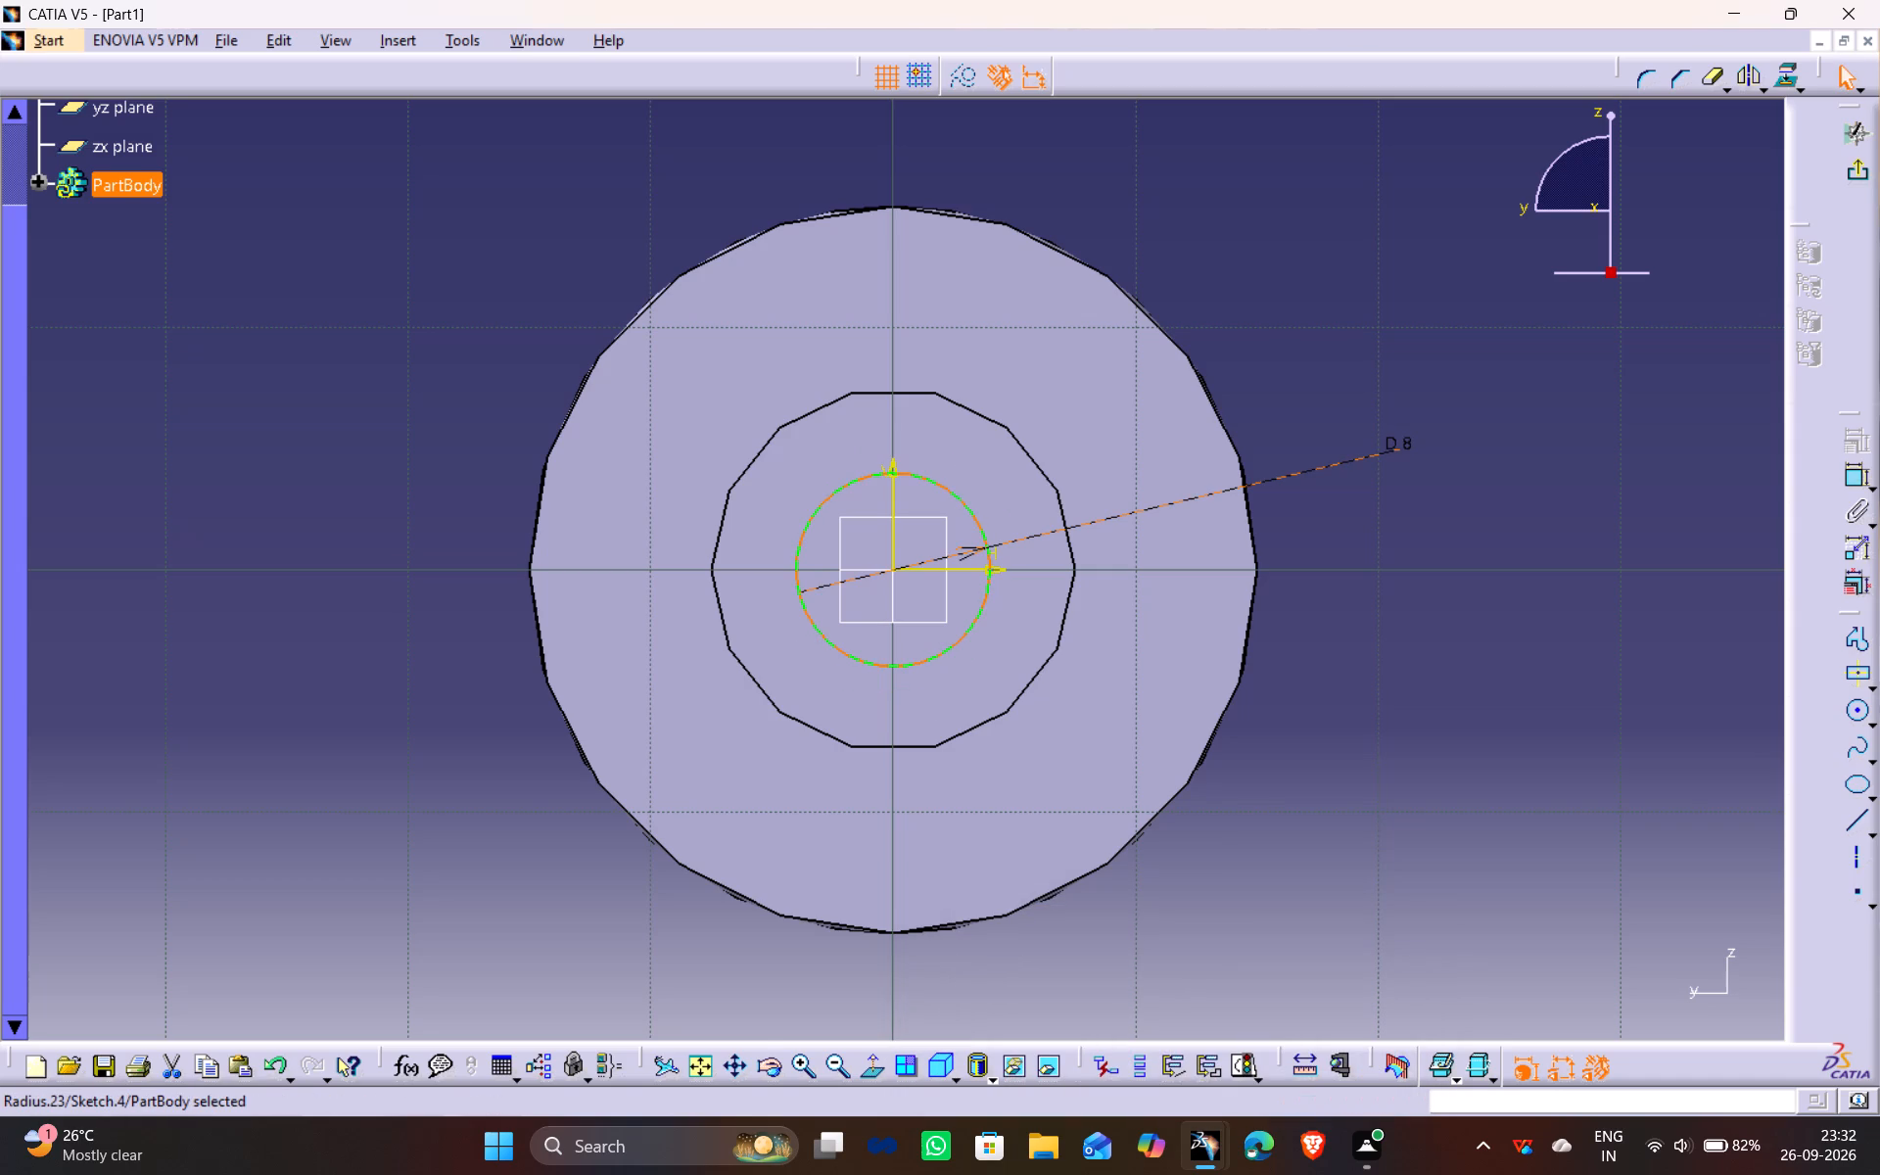
Set the circle's diameter to 7 mm.
double_click(1408, 451)
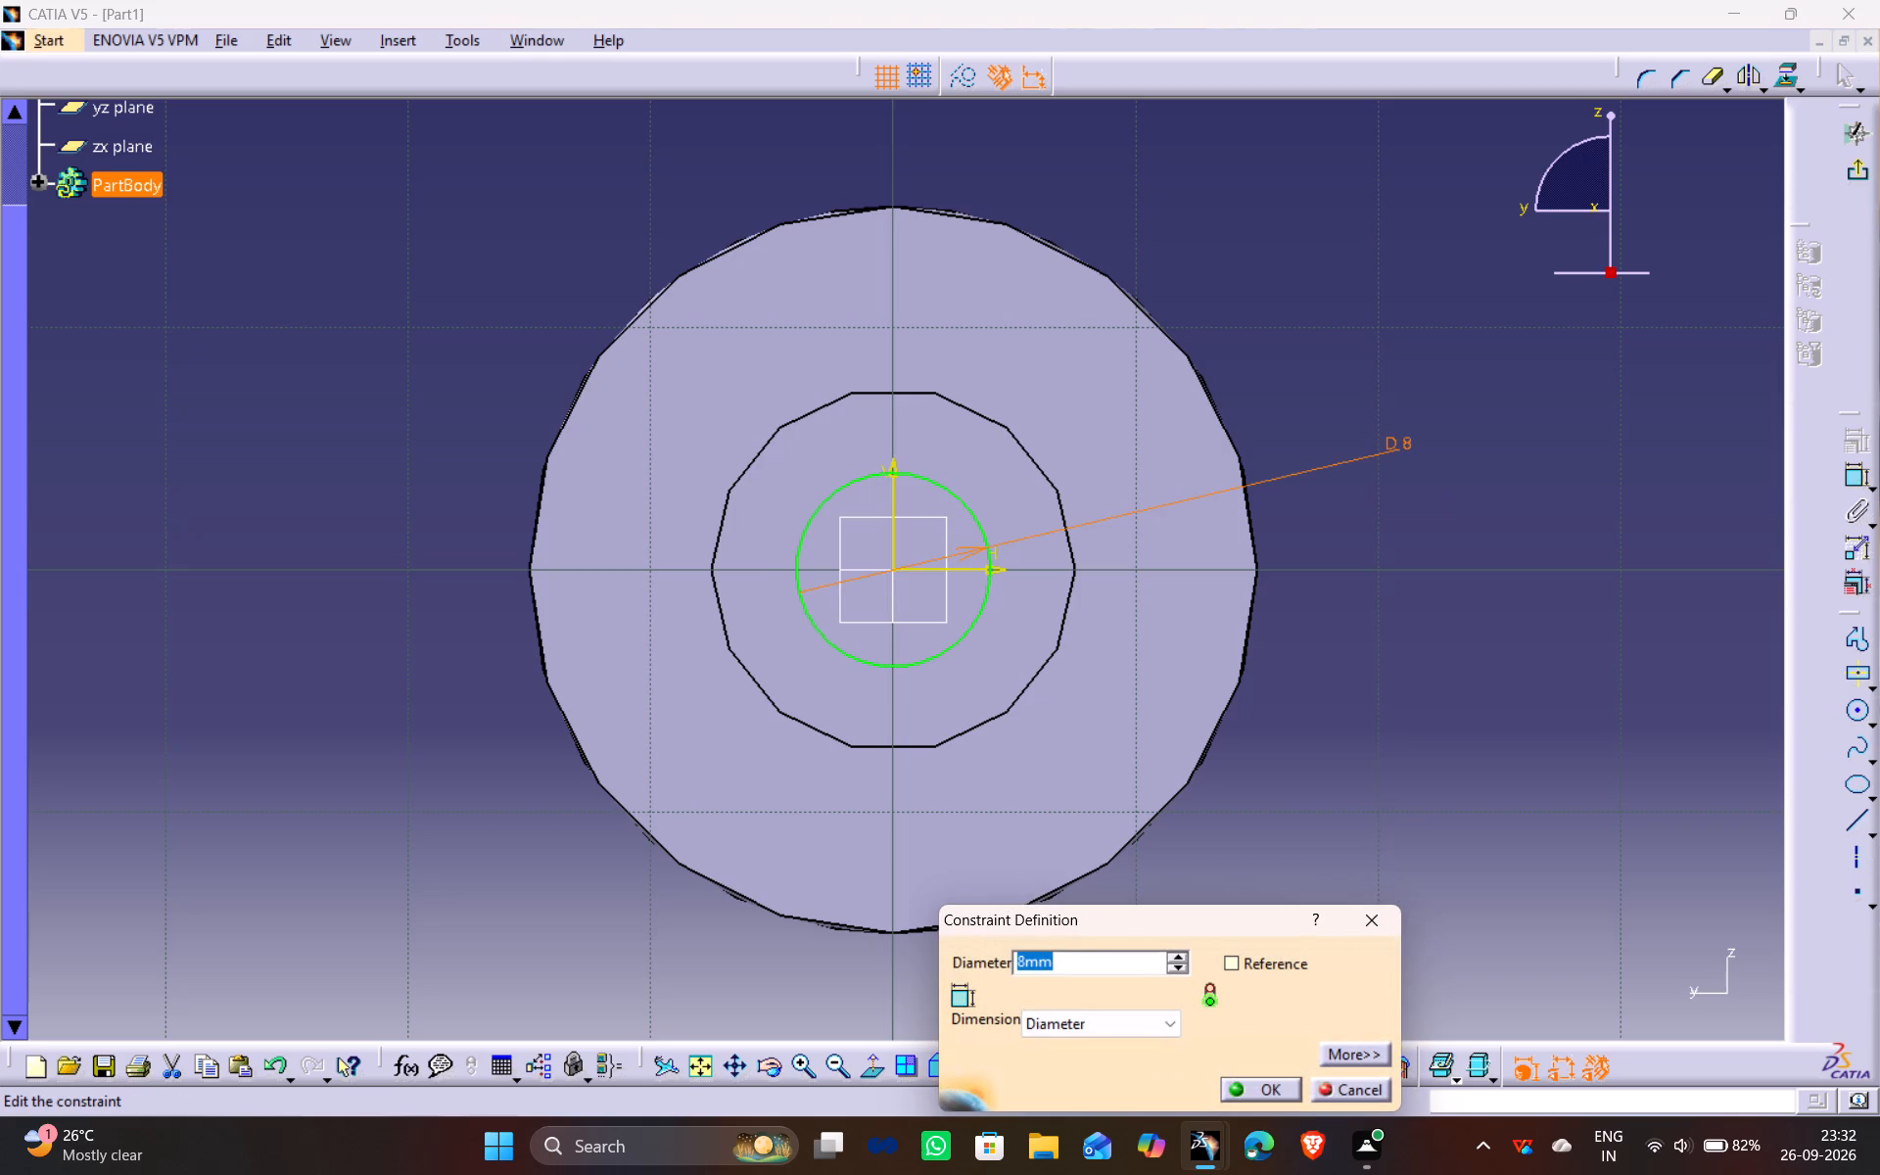
key(7)
click(1249, 1086)
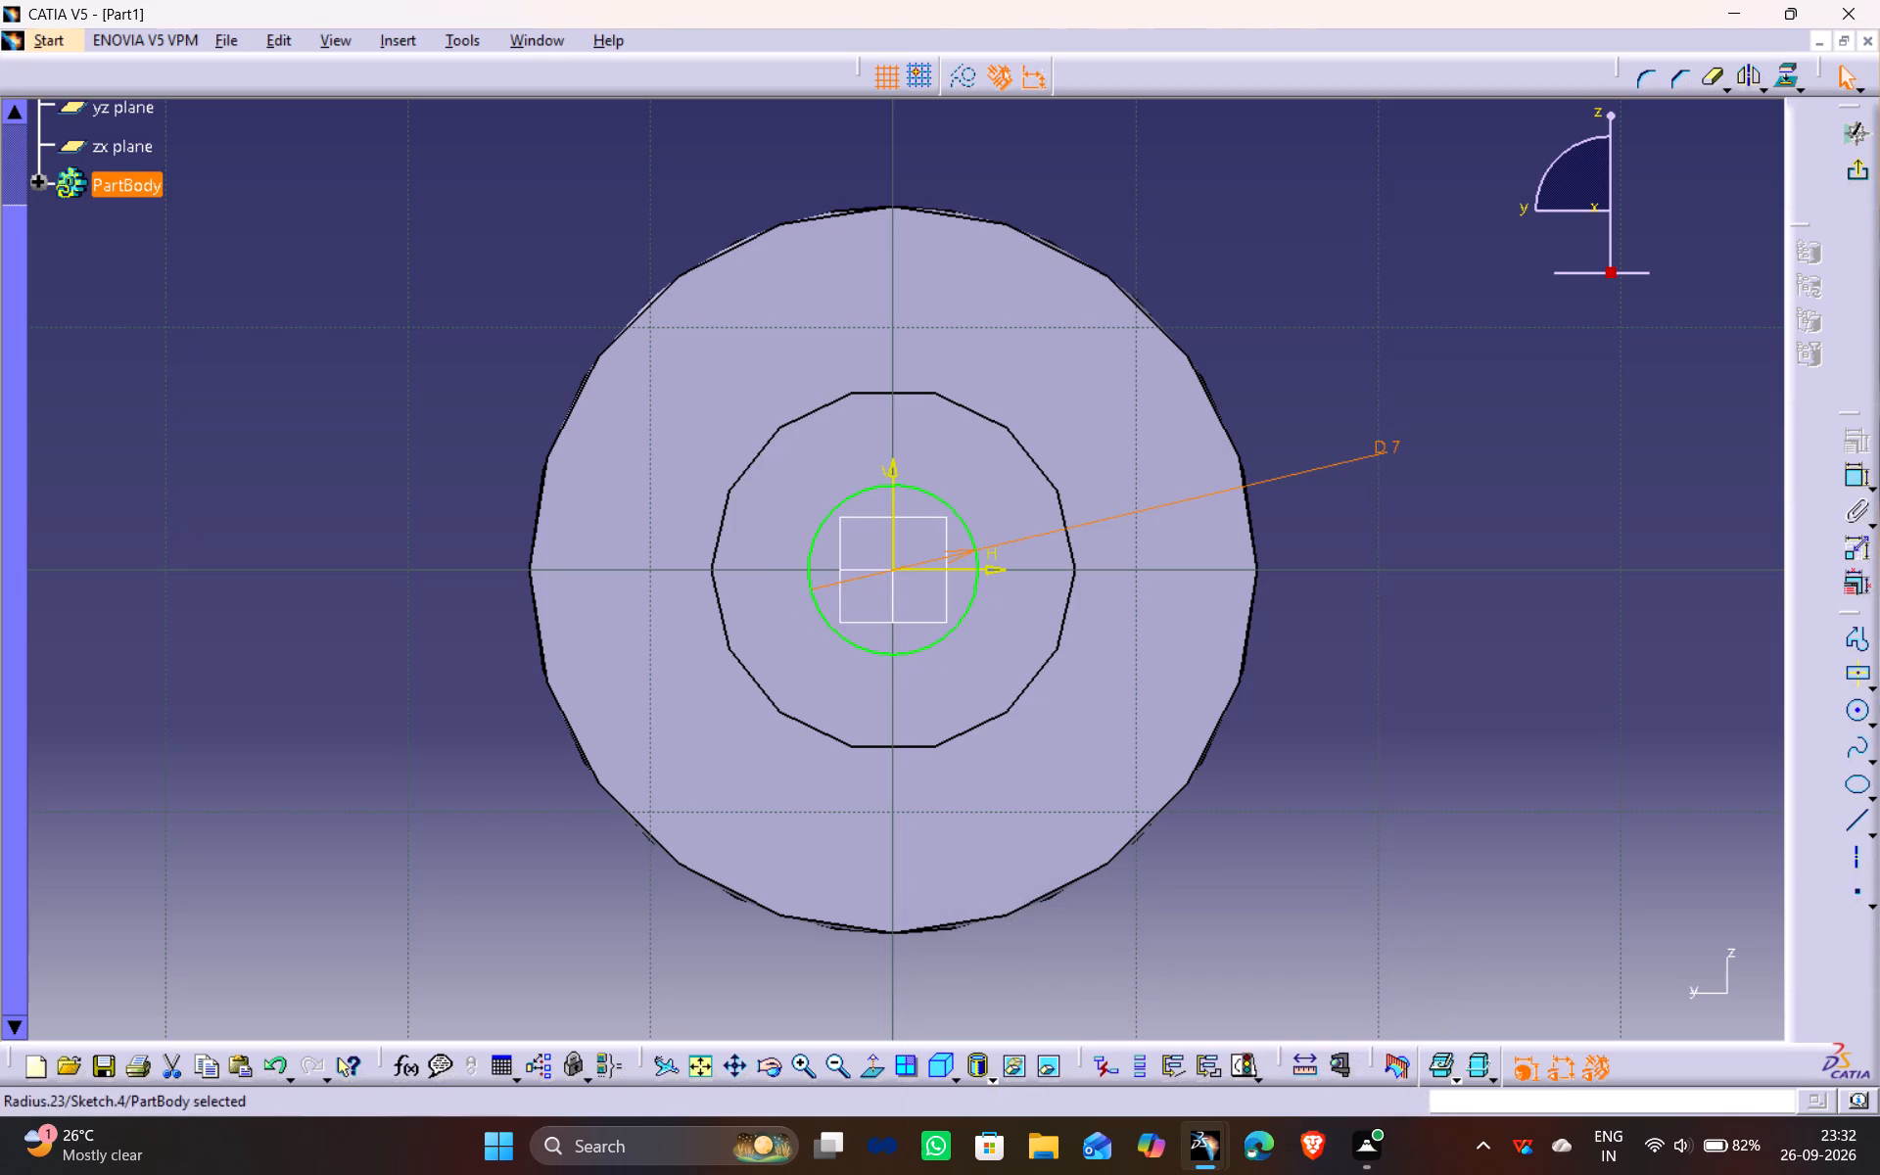
click(1471, 604)
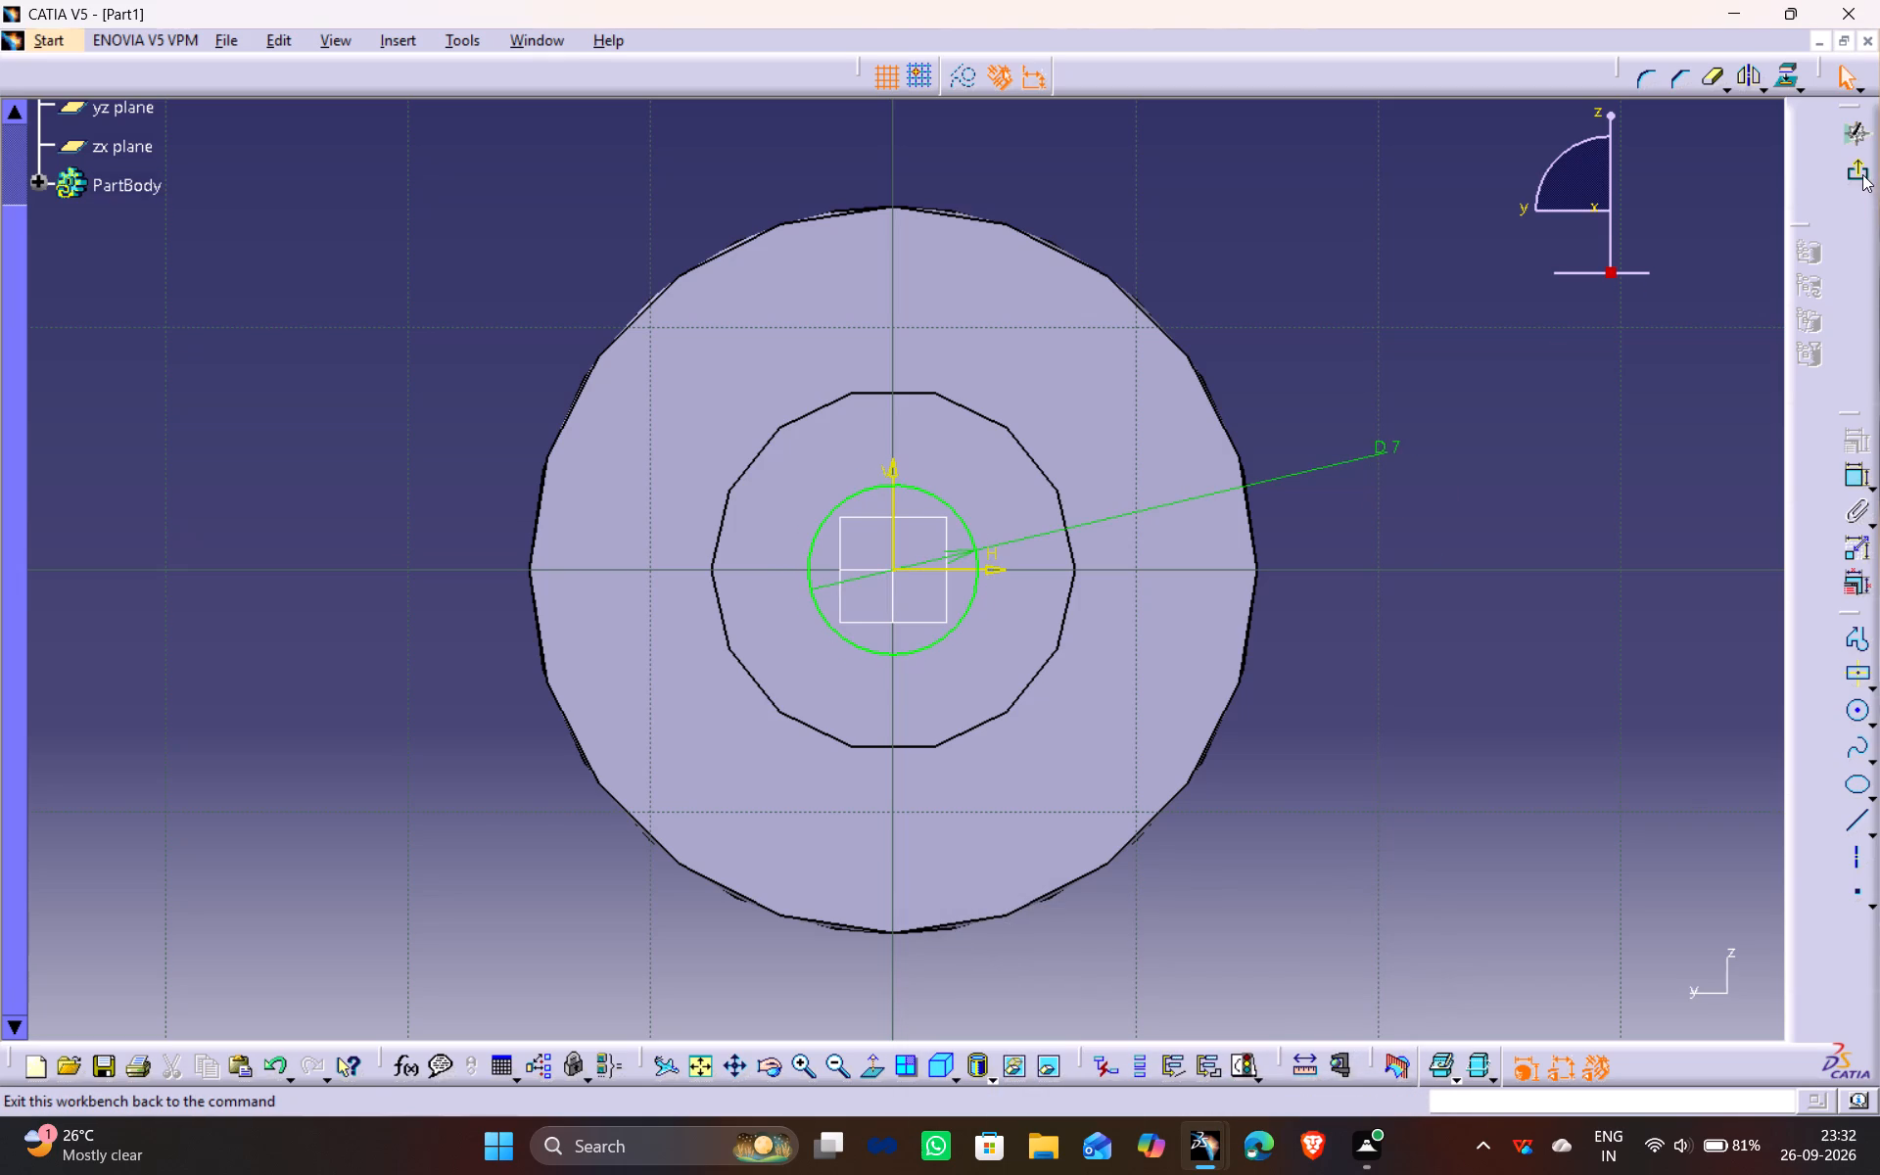
Exit the sketch and begin a Pocket from the 7 mm circle into the cylinder's end face.
click(1862, 174)
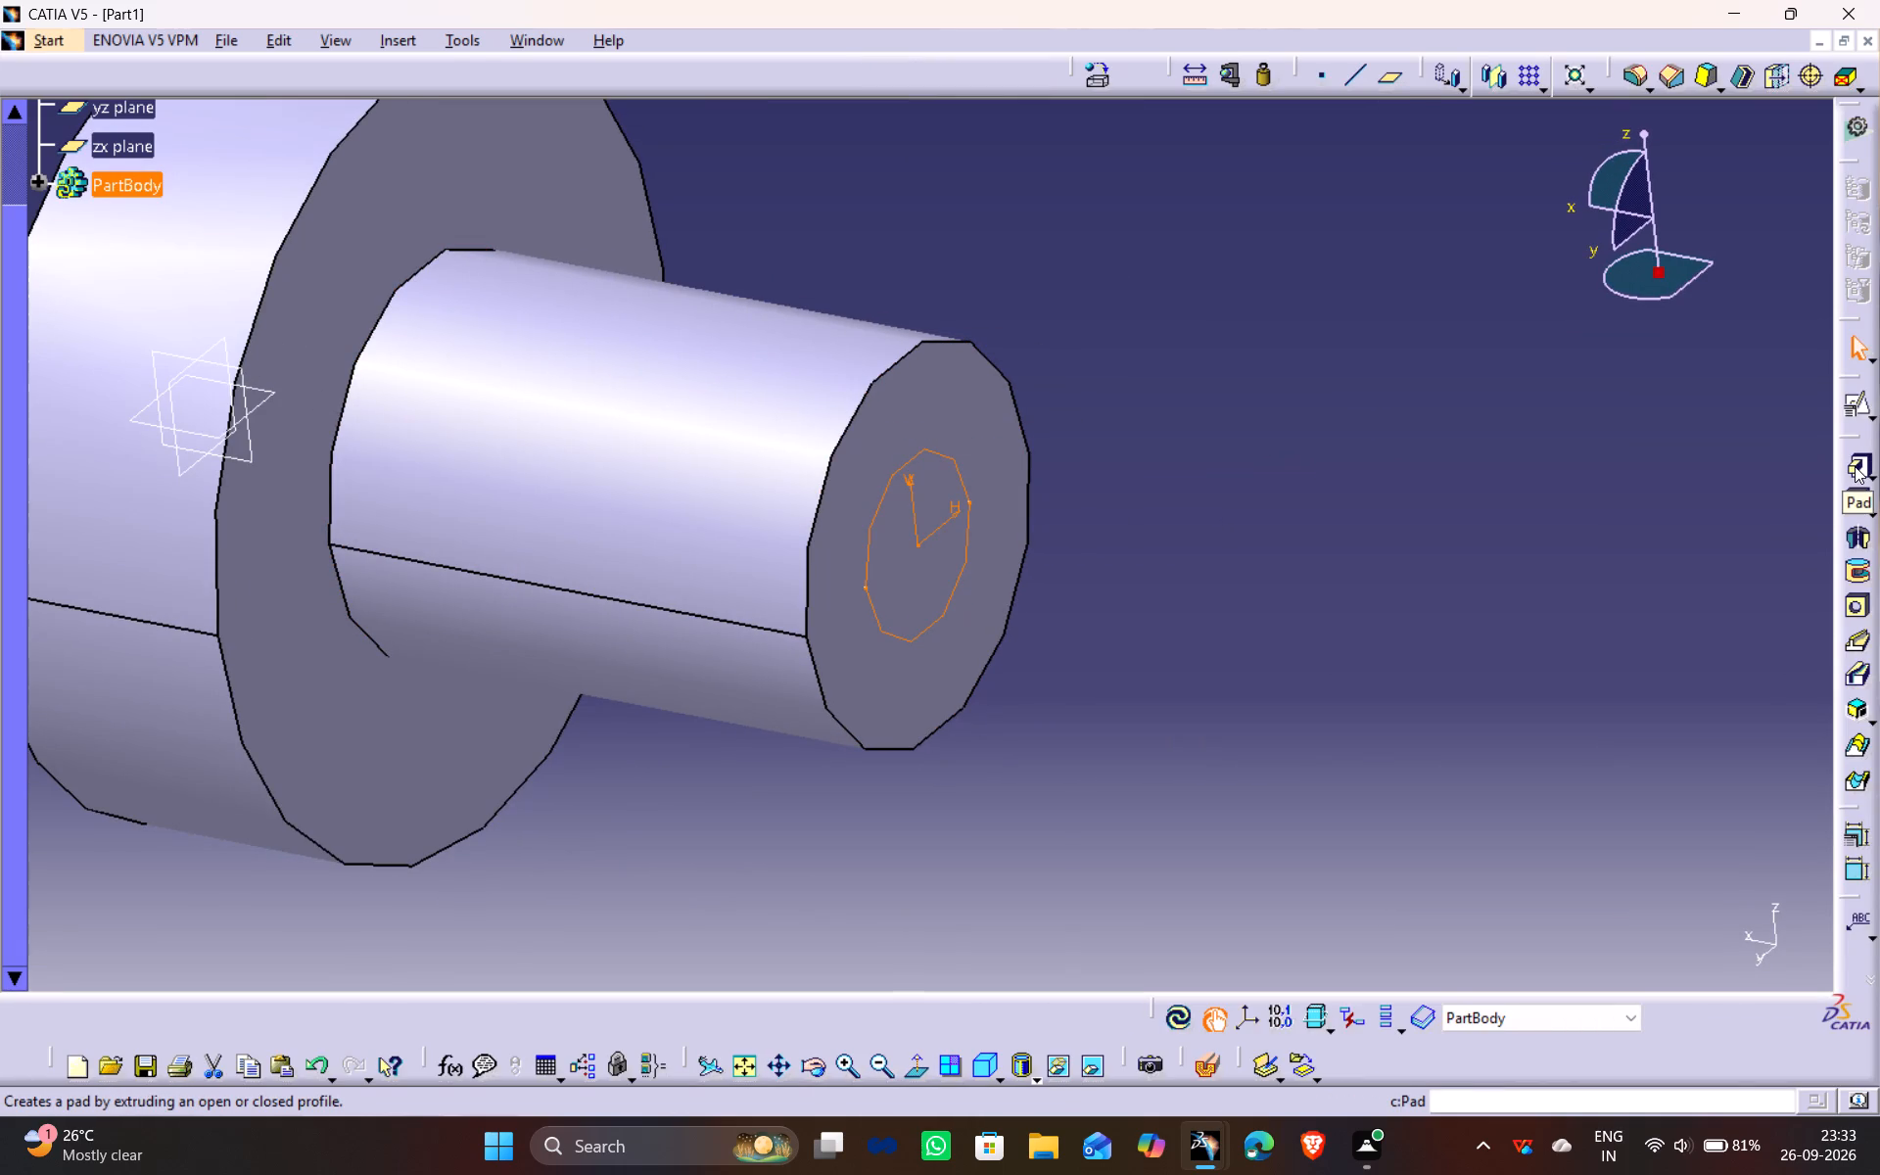
click(1860, 499)
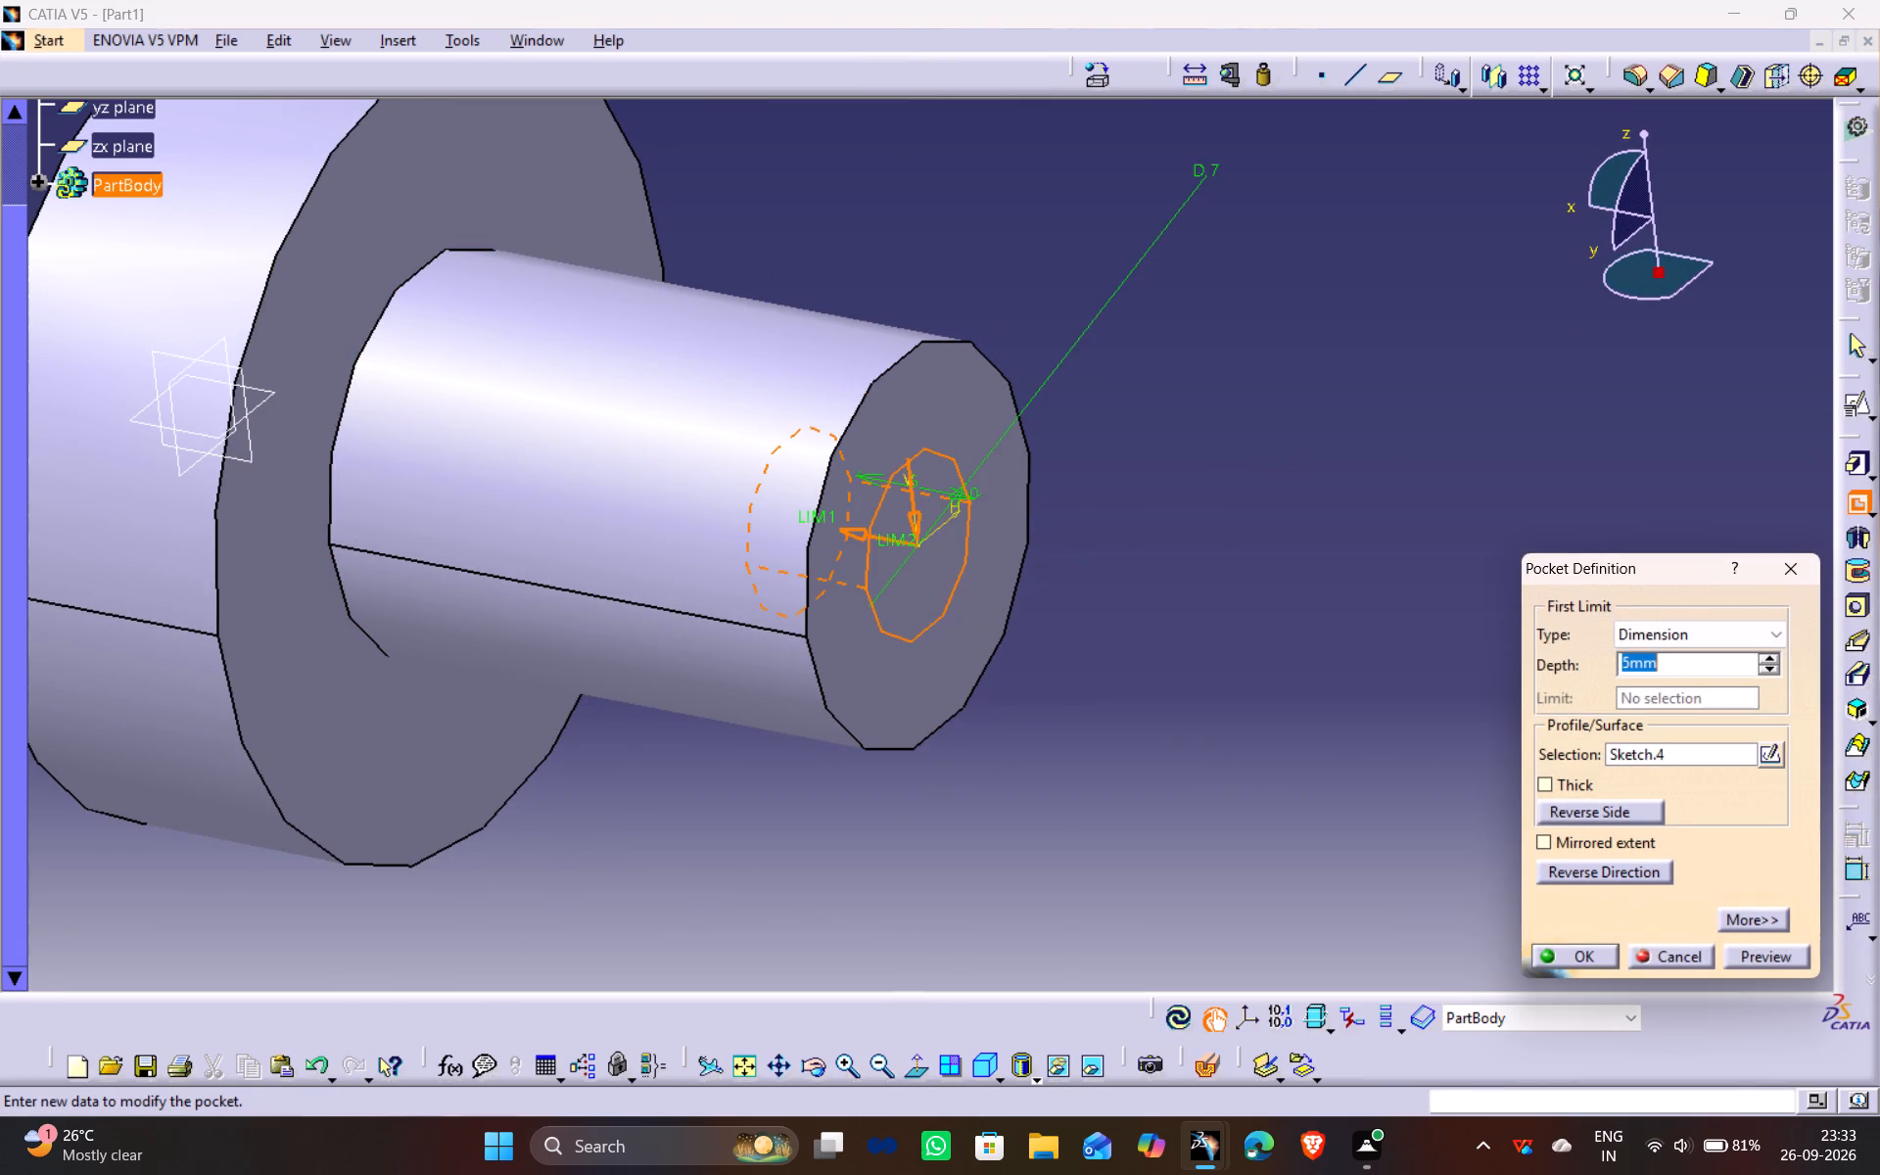
middle_drag(771, 718, 1201, 693)
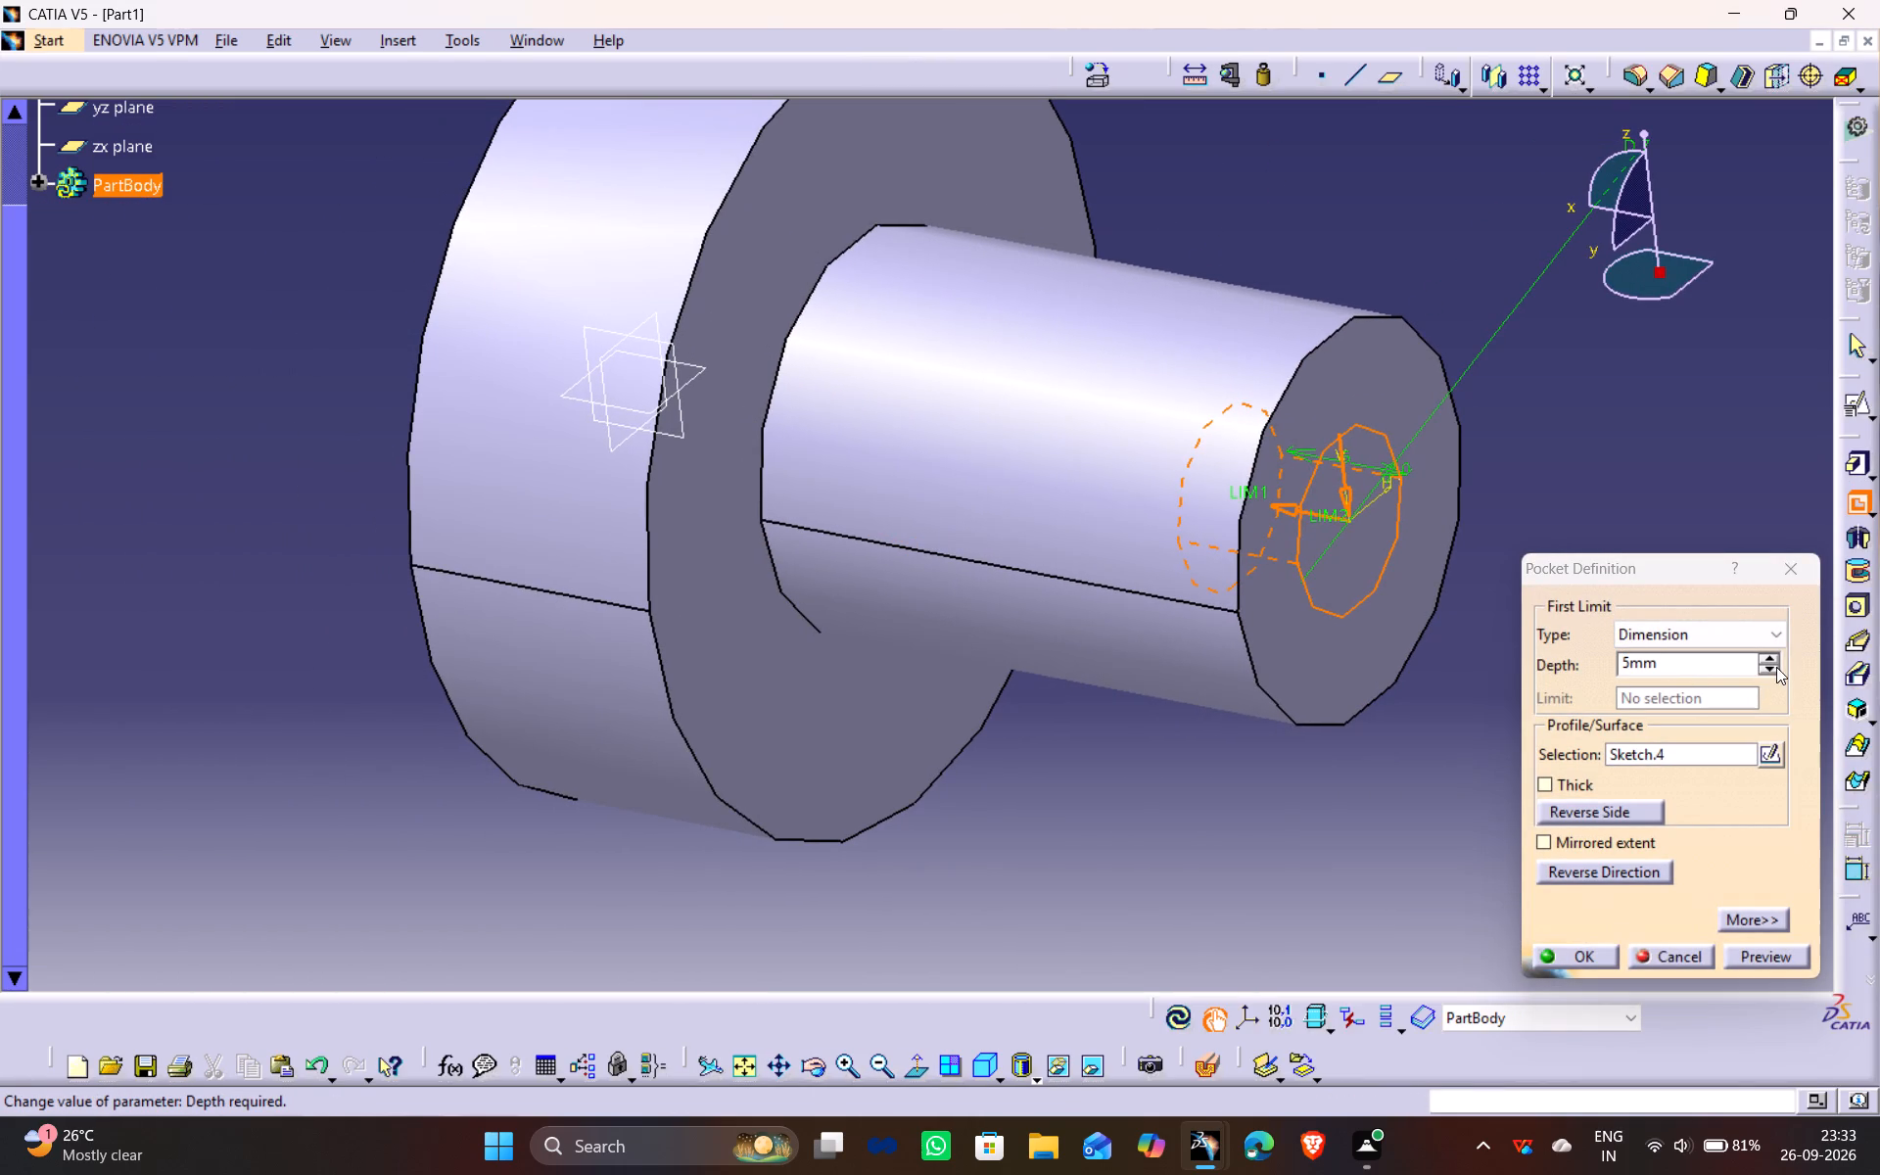
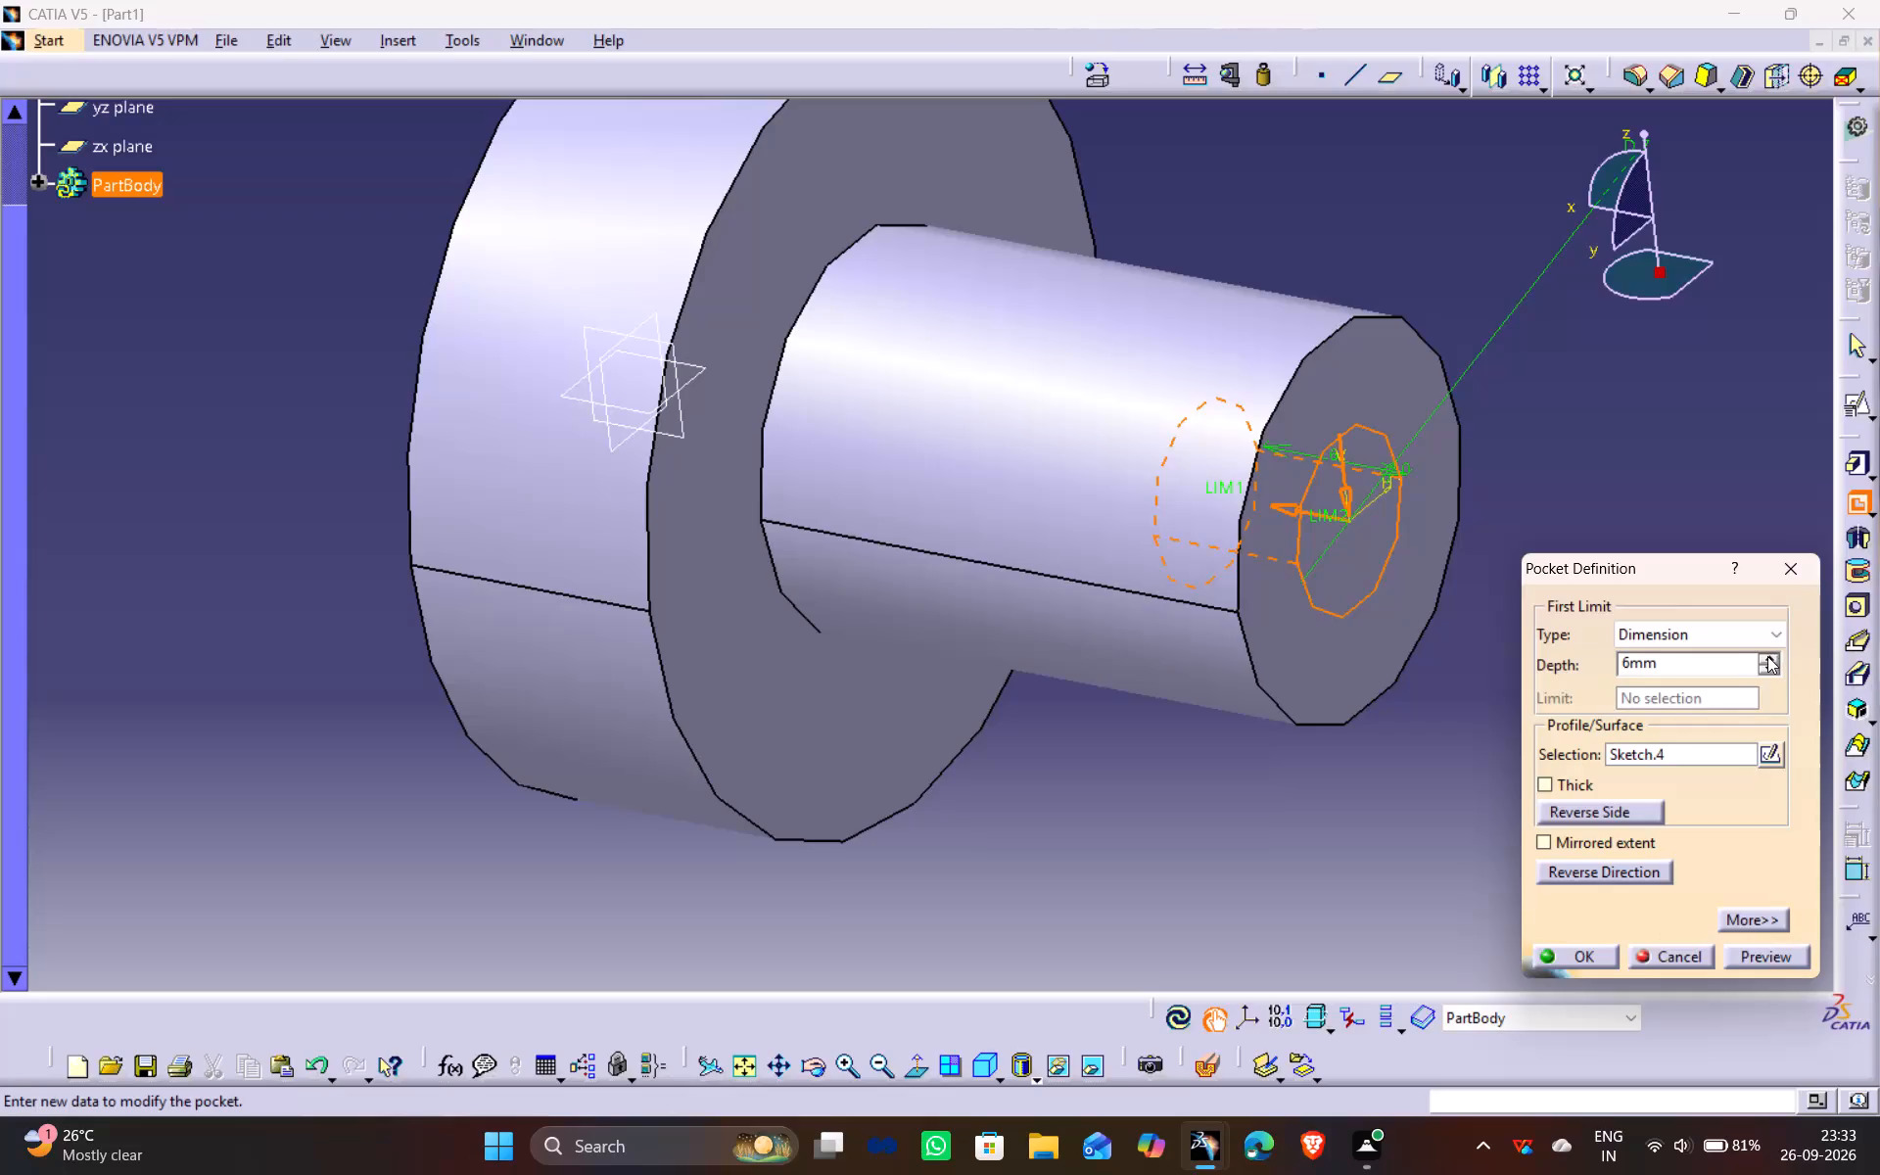
Set the pocket depth of the 7 mm circle to 47 mm, preview it and create the pocket.
click(1767, 656)
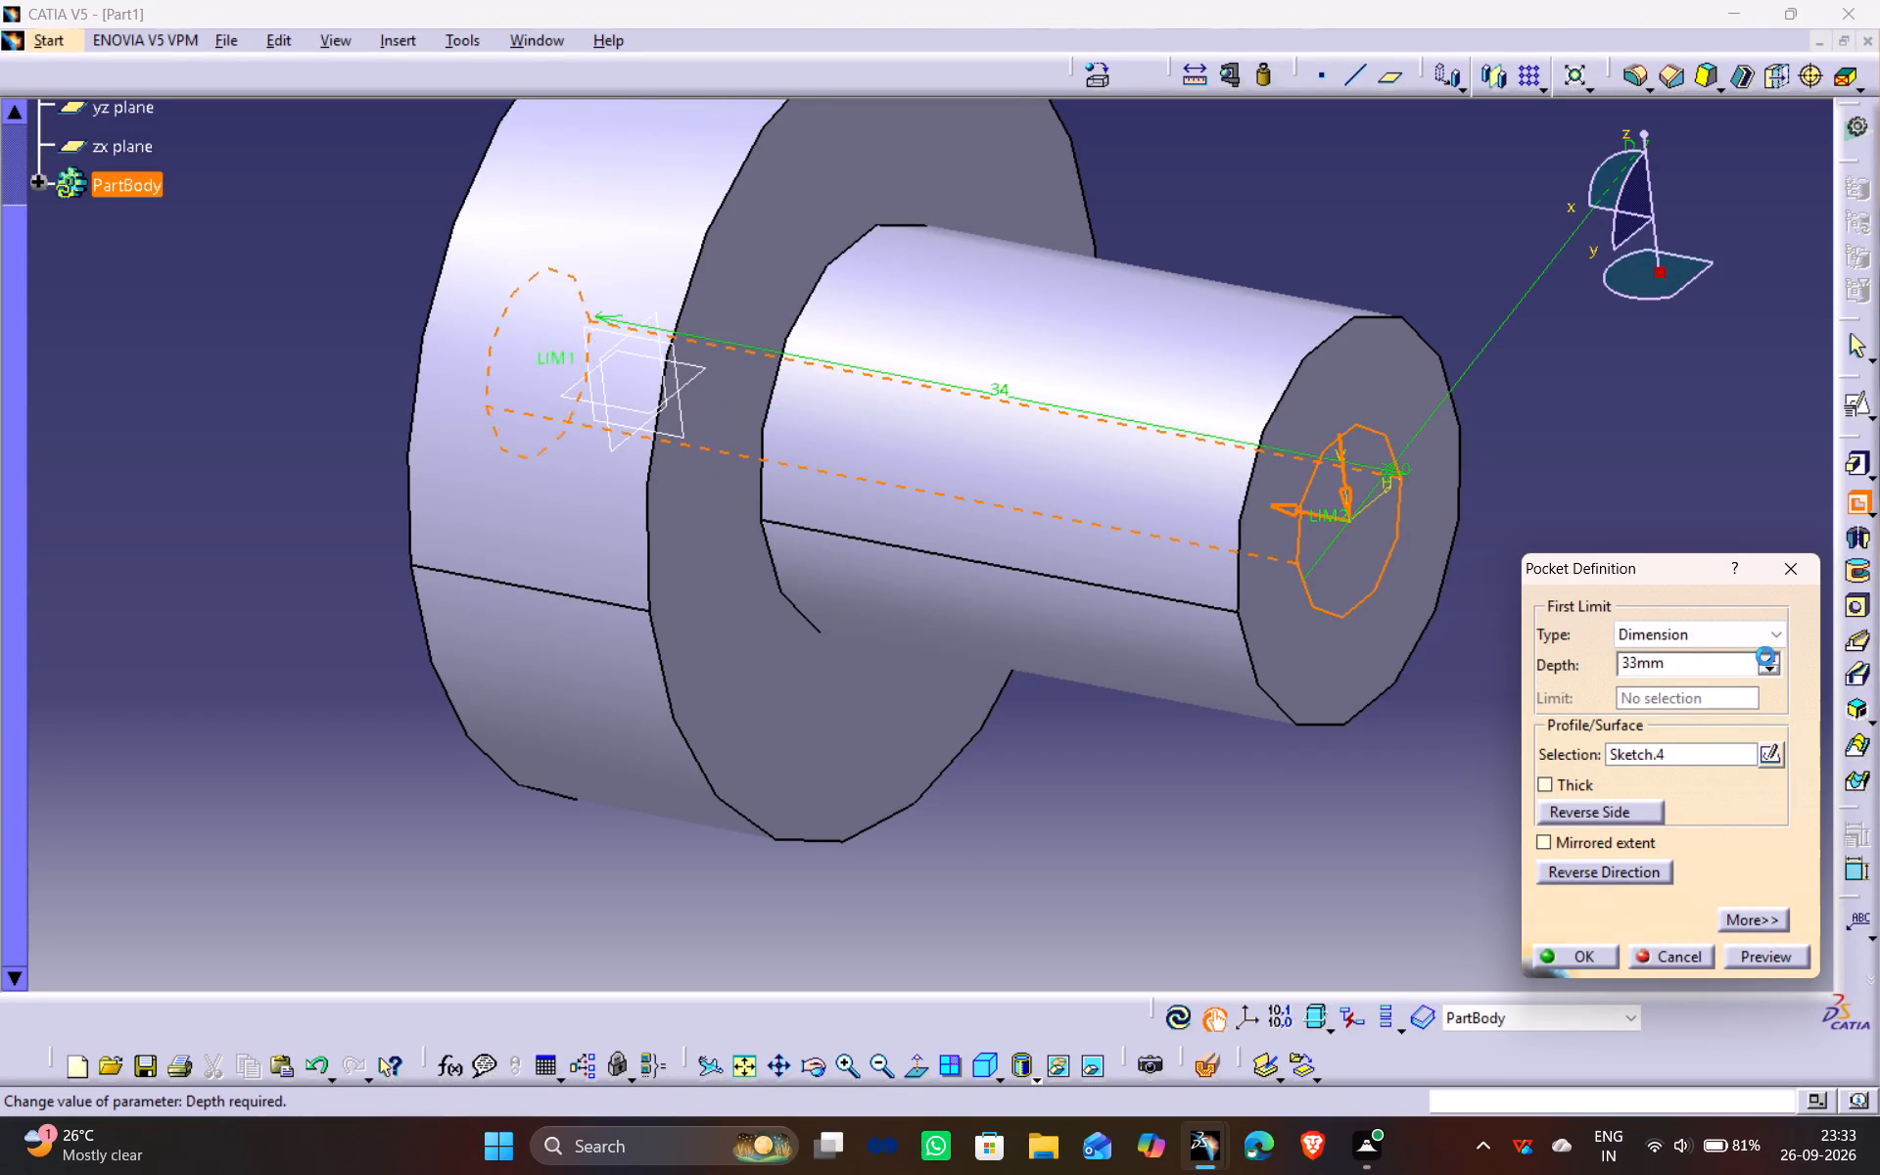
click(1759, 947)
click(1588, 961)
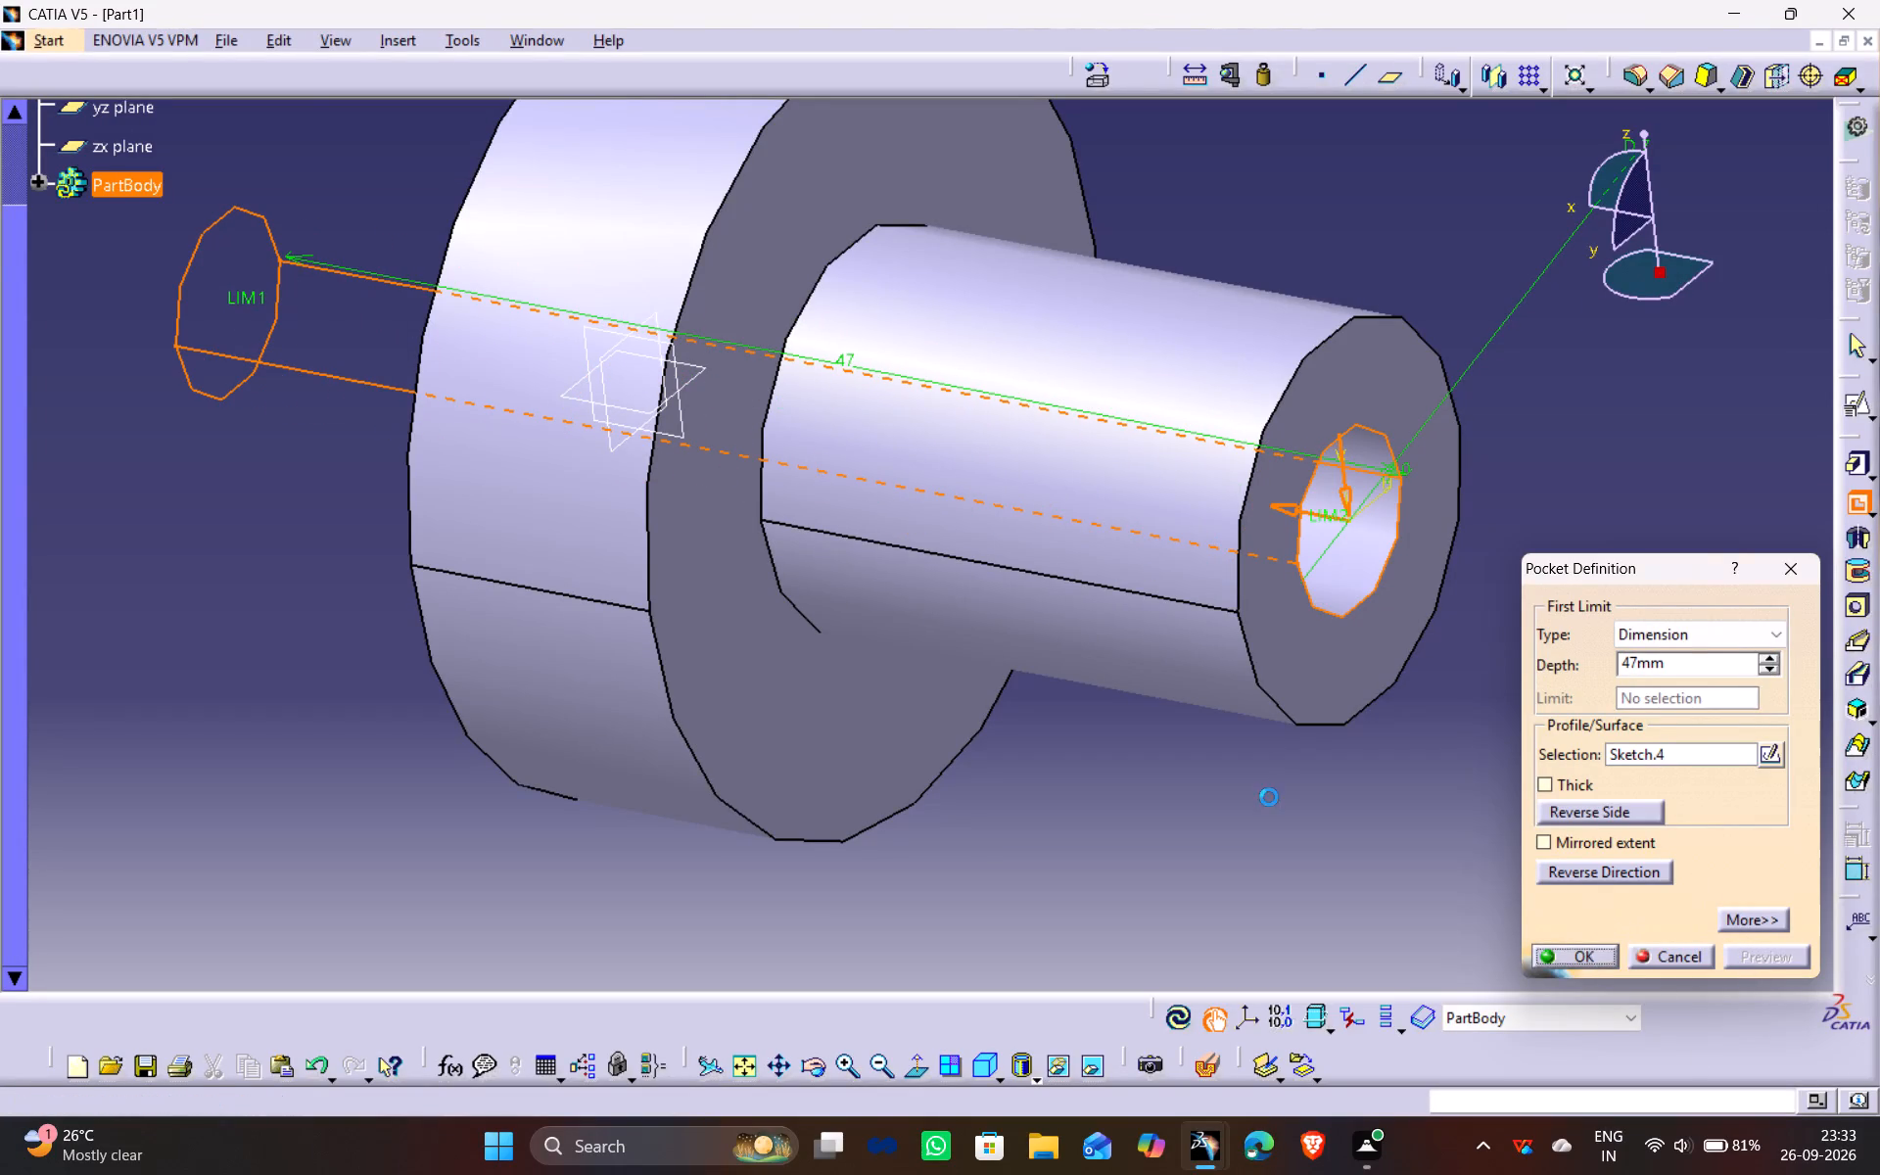
Examine the bore and the circle-and-slot pocket from the disc's face and from the side of the part.
scroll(126, 545, down, 1)
middle_drag(289, 490, 1224, 514)
drag(289, 487, 1224, 514)
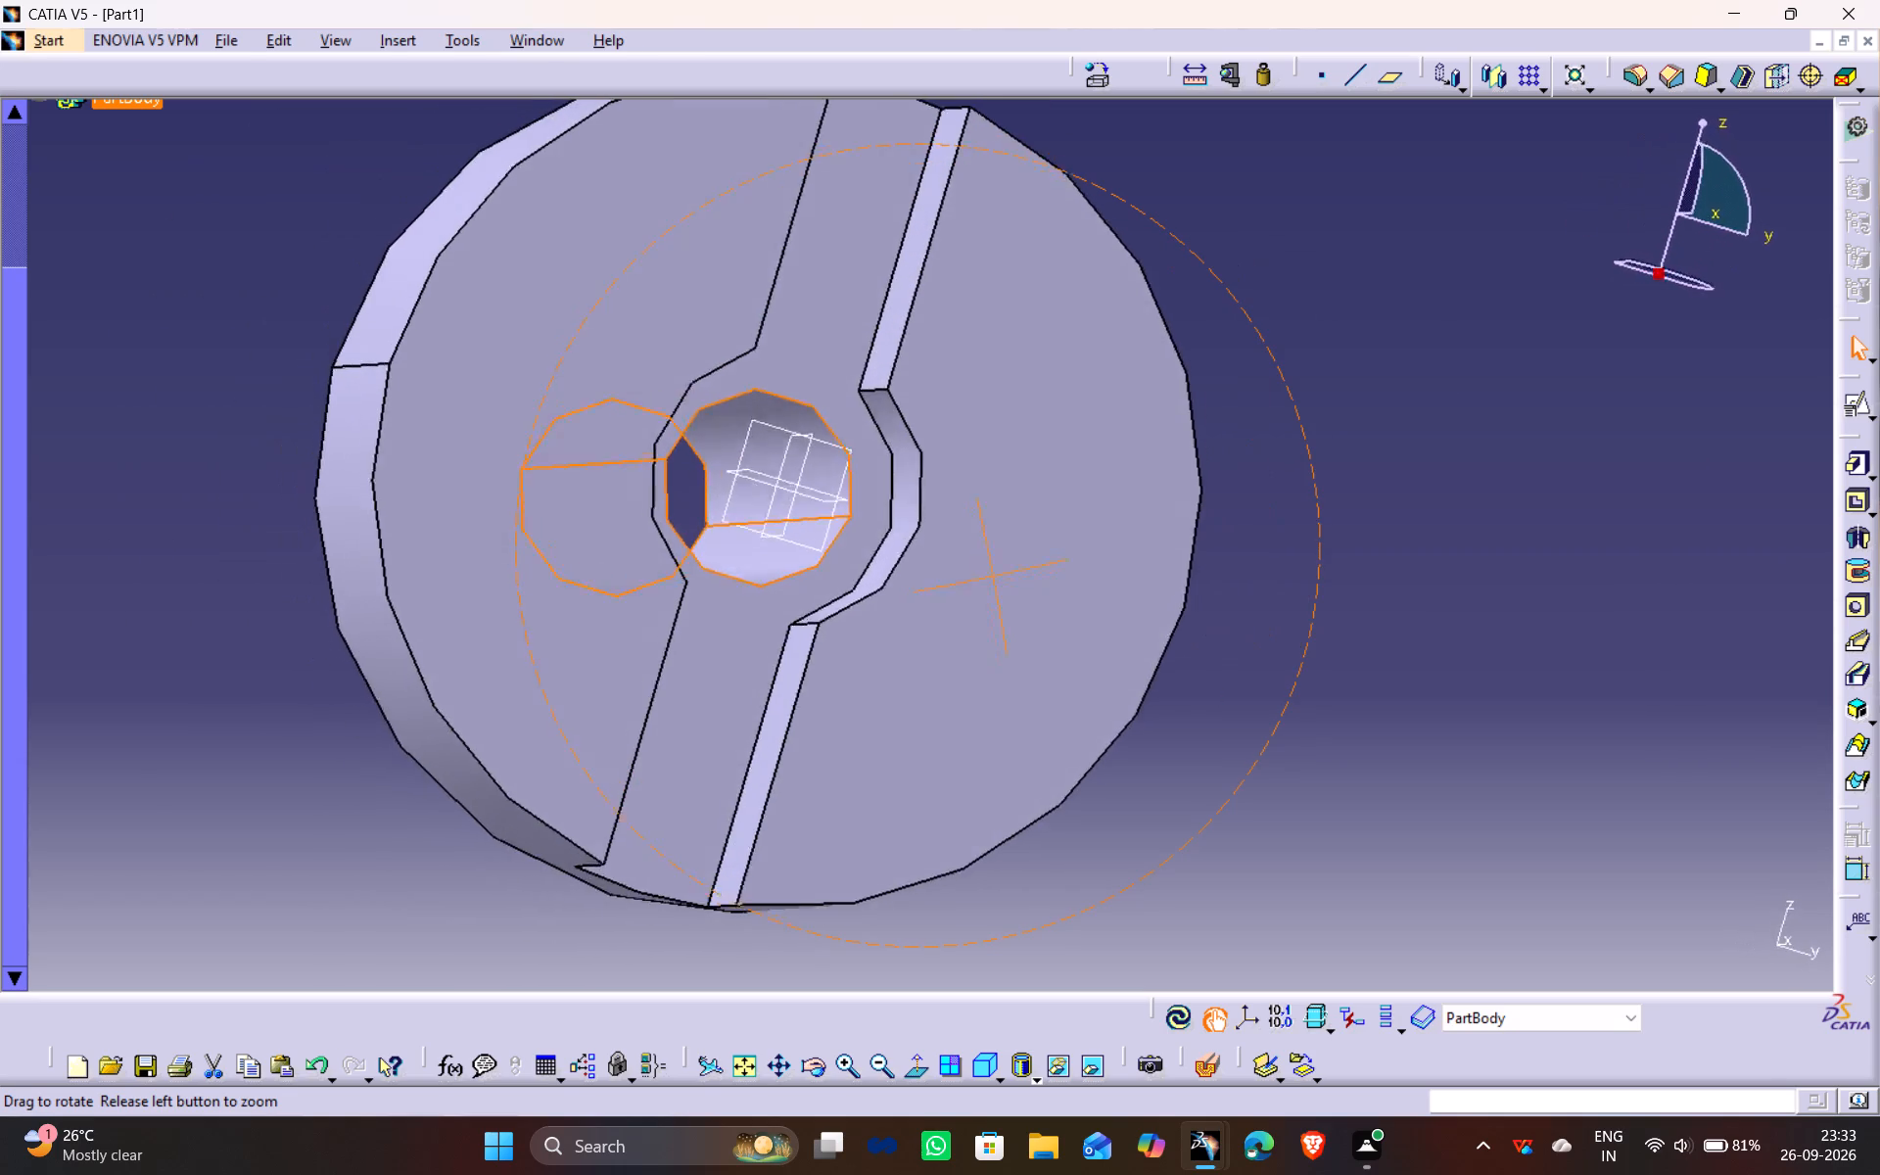
drag(1224, 514, 1193, 496)
middle_drag(1224, 514, 1165, 498)
middle_drag(1321, 211, 1148, 312)
drag(1315, 212, 1148, 312)
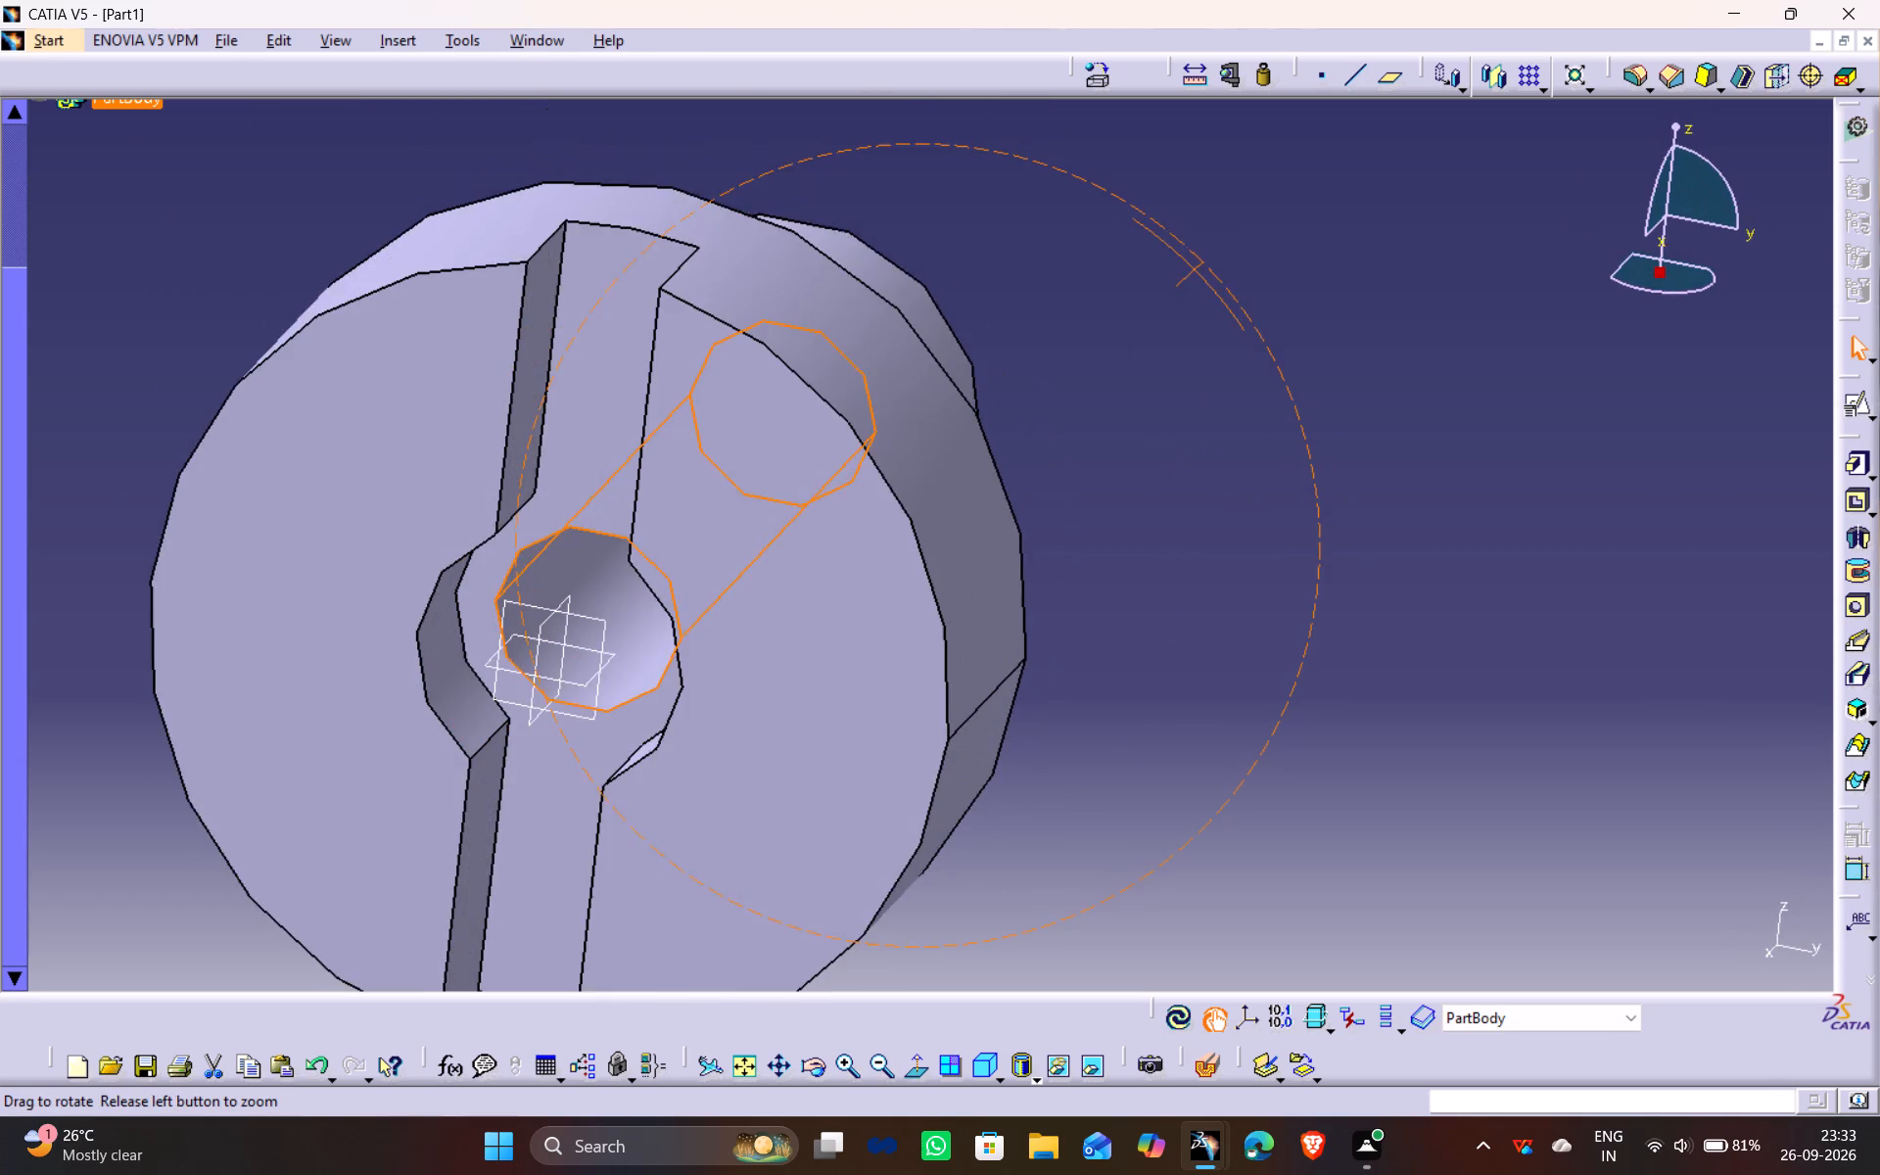
drag(1148, 312, 1143, 317)
middle_drag(1148, 312, 1140, 315)
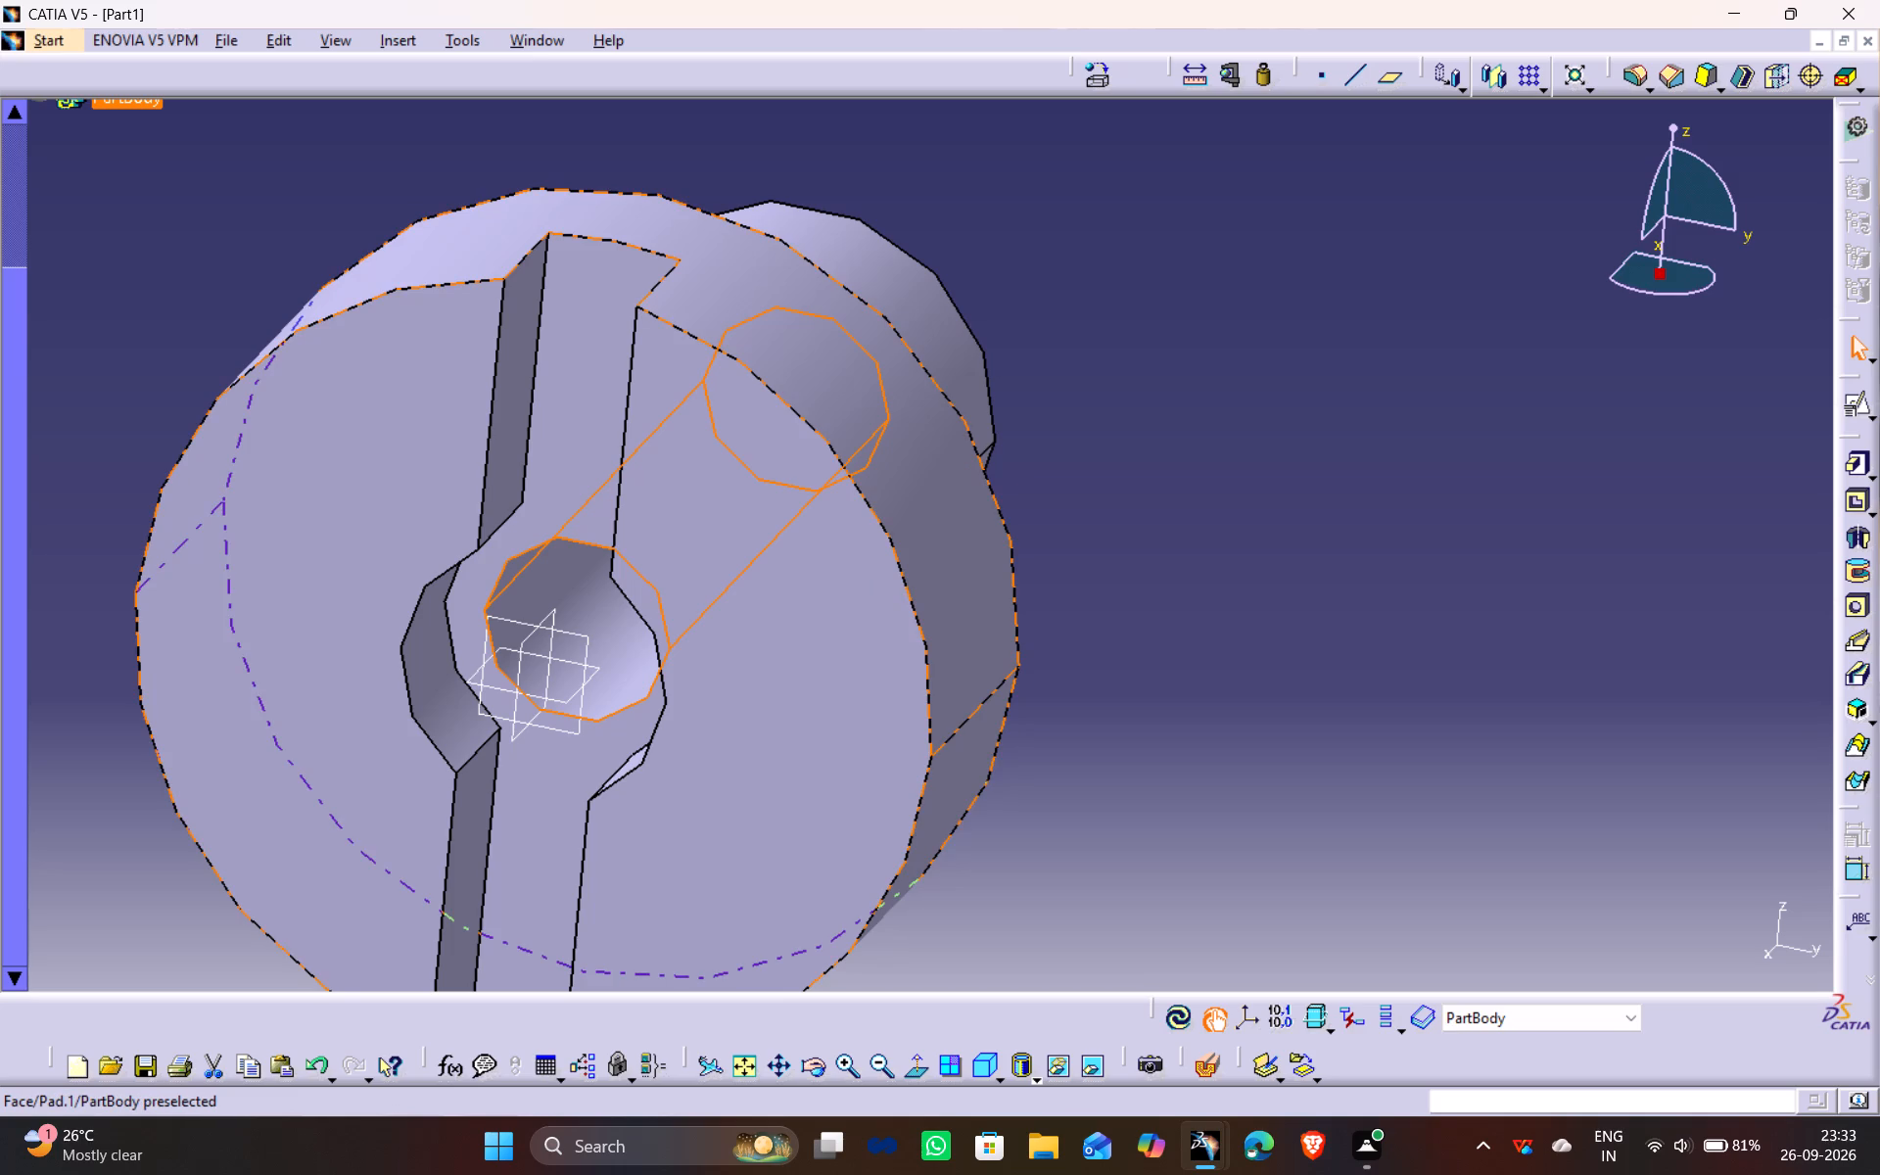
middle_drag(1129, 702, 1234, 496)
drag(1128, 701, 1234, 496)
scroll(1125, 696, down, 1)
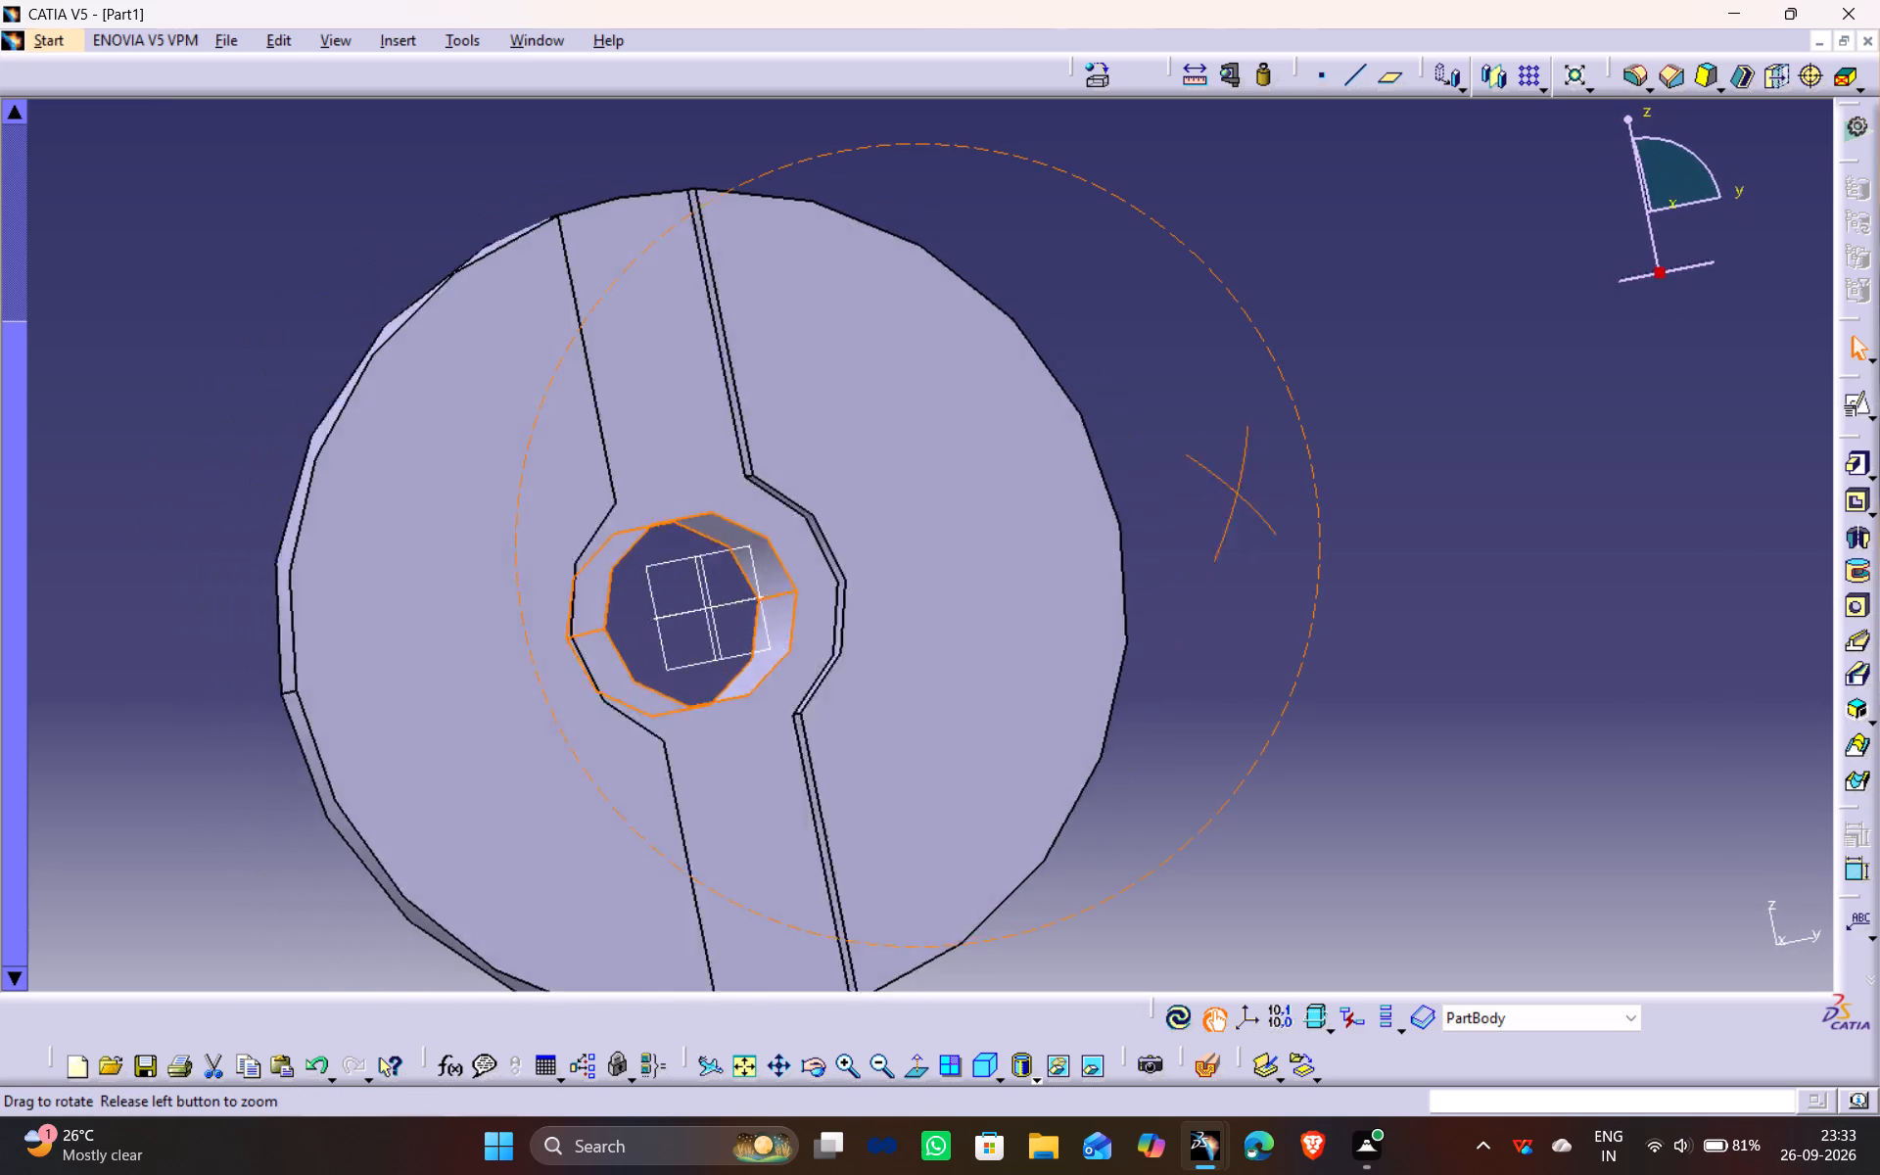
drag(1234, 496, 1023, 596)
middle_drag(1234, 496, 1023, 596)
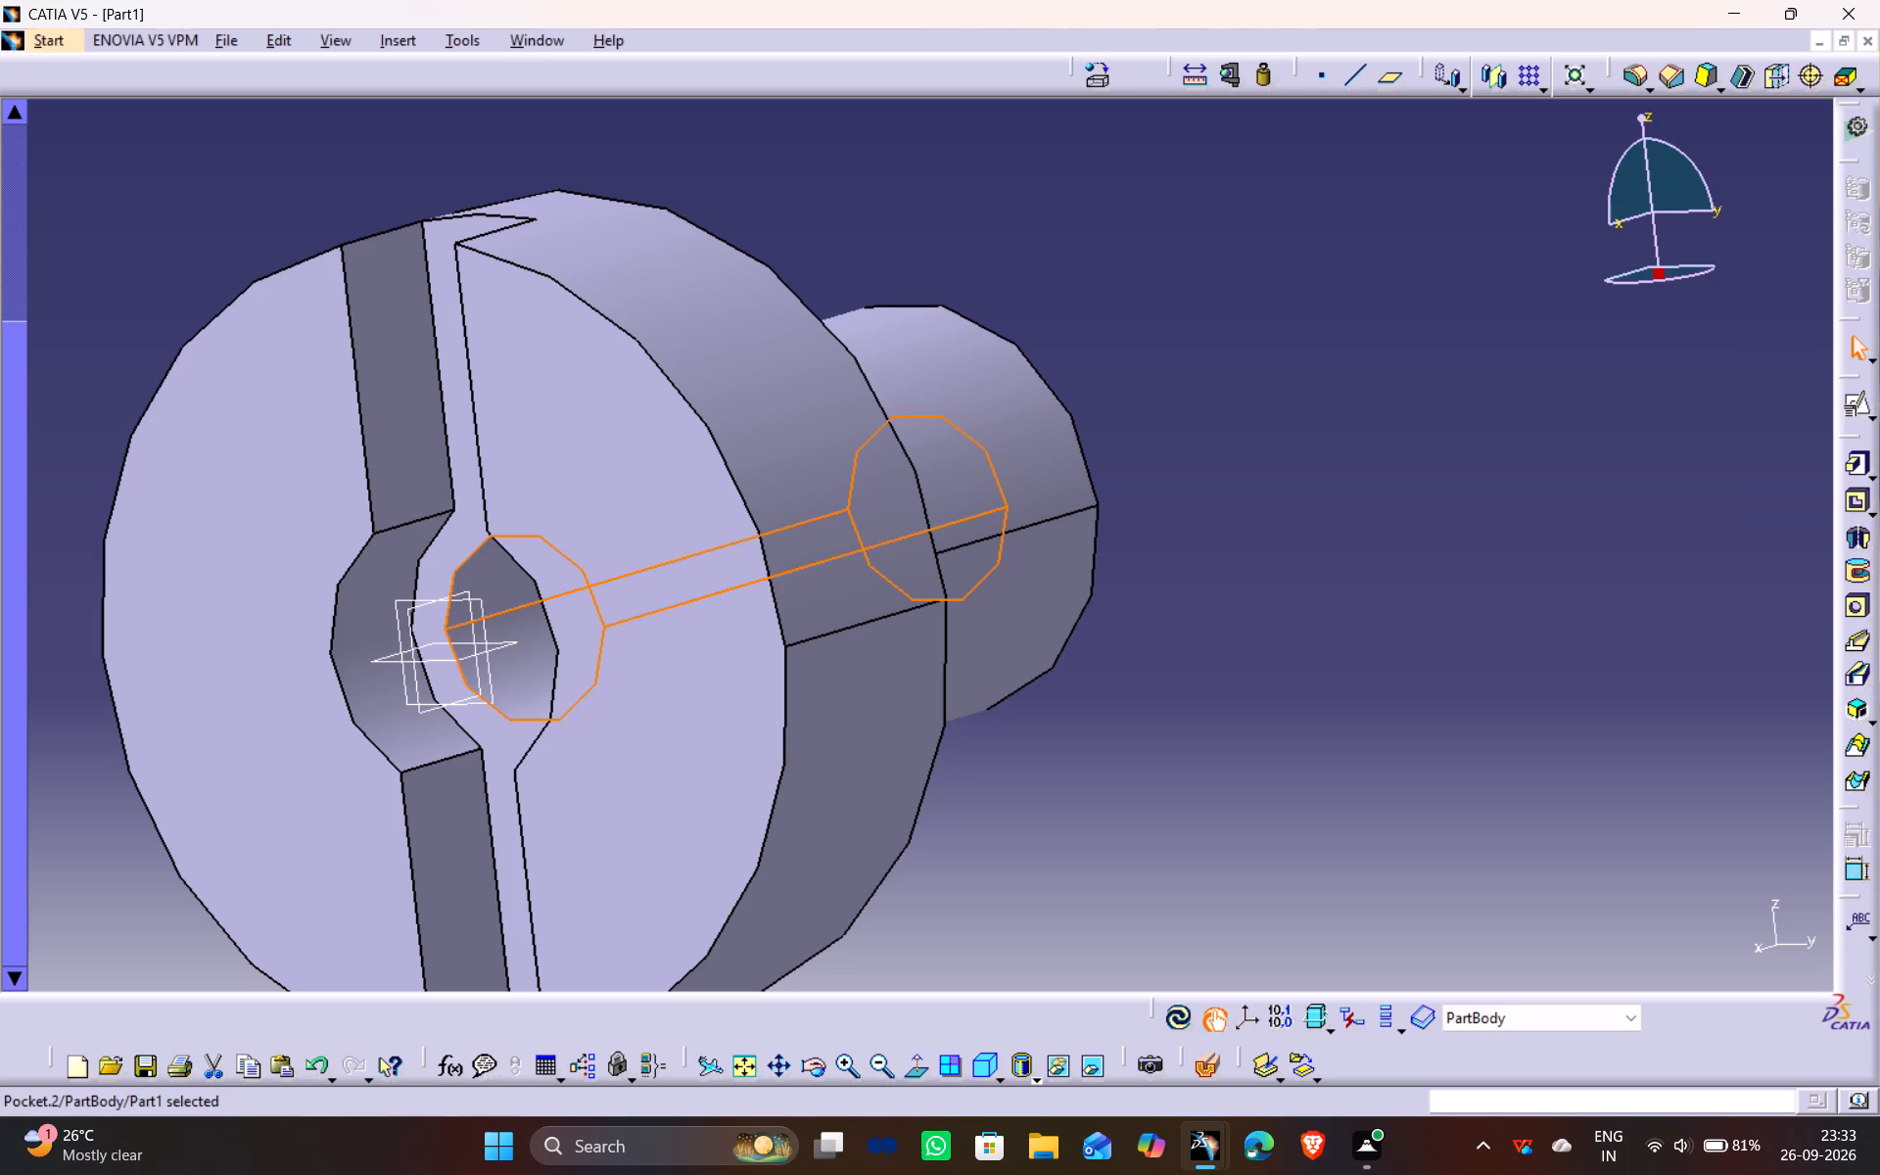
middle_drag(1253, 230, 1265, 230)
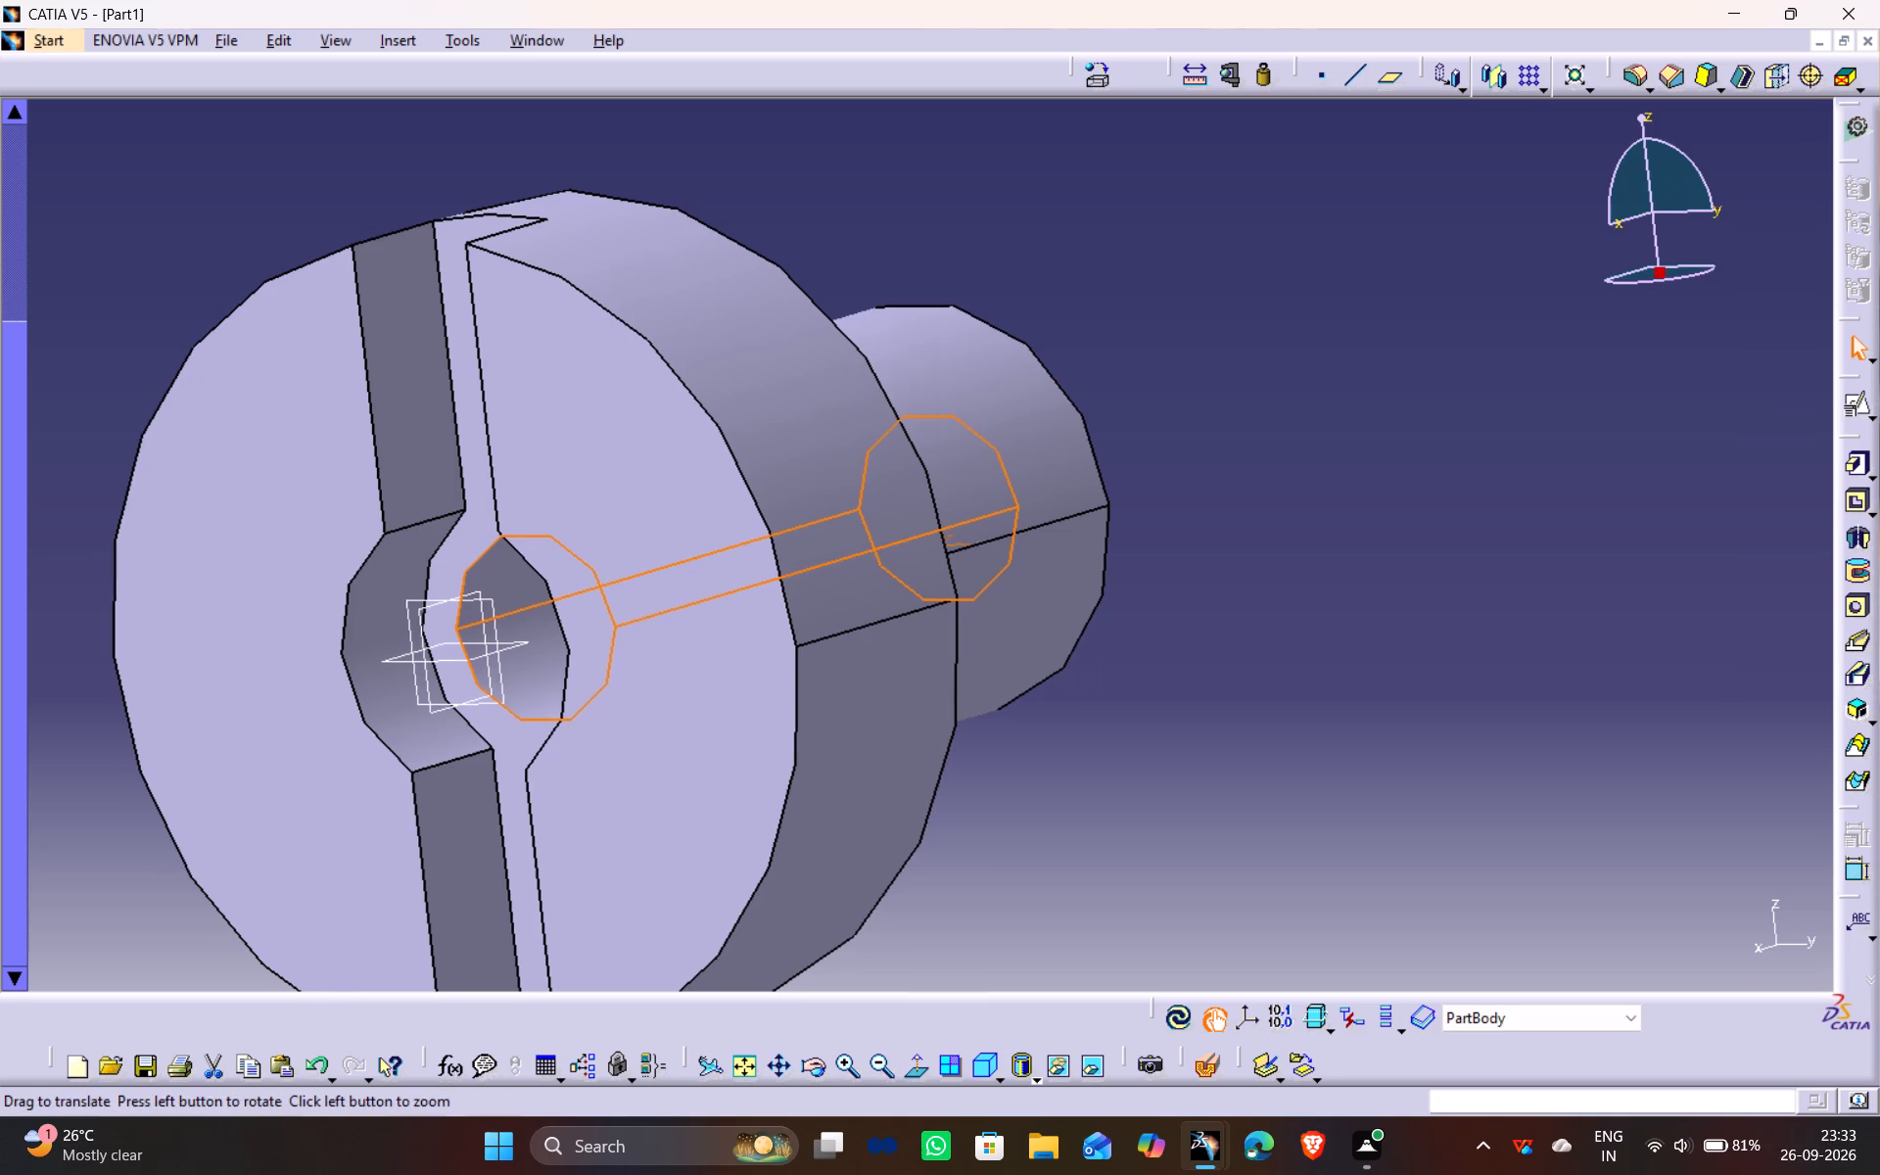
middle_drag(1265, 230, 1409, 189)
click(1405, 410)
middle_drag(1403, 408, 1233, 448)
drag(1401, 408, 1233, 448)
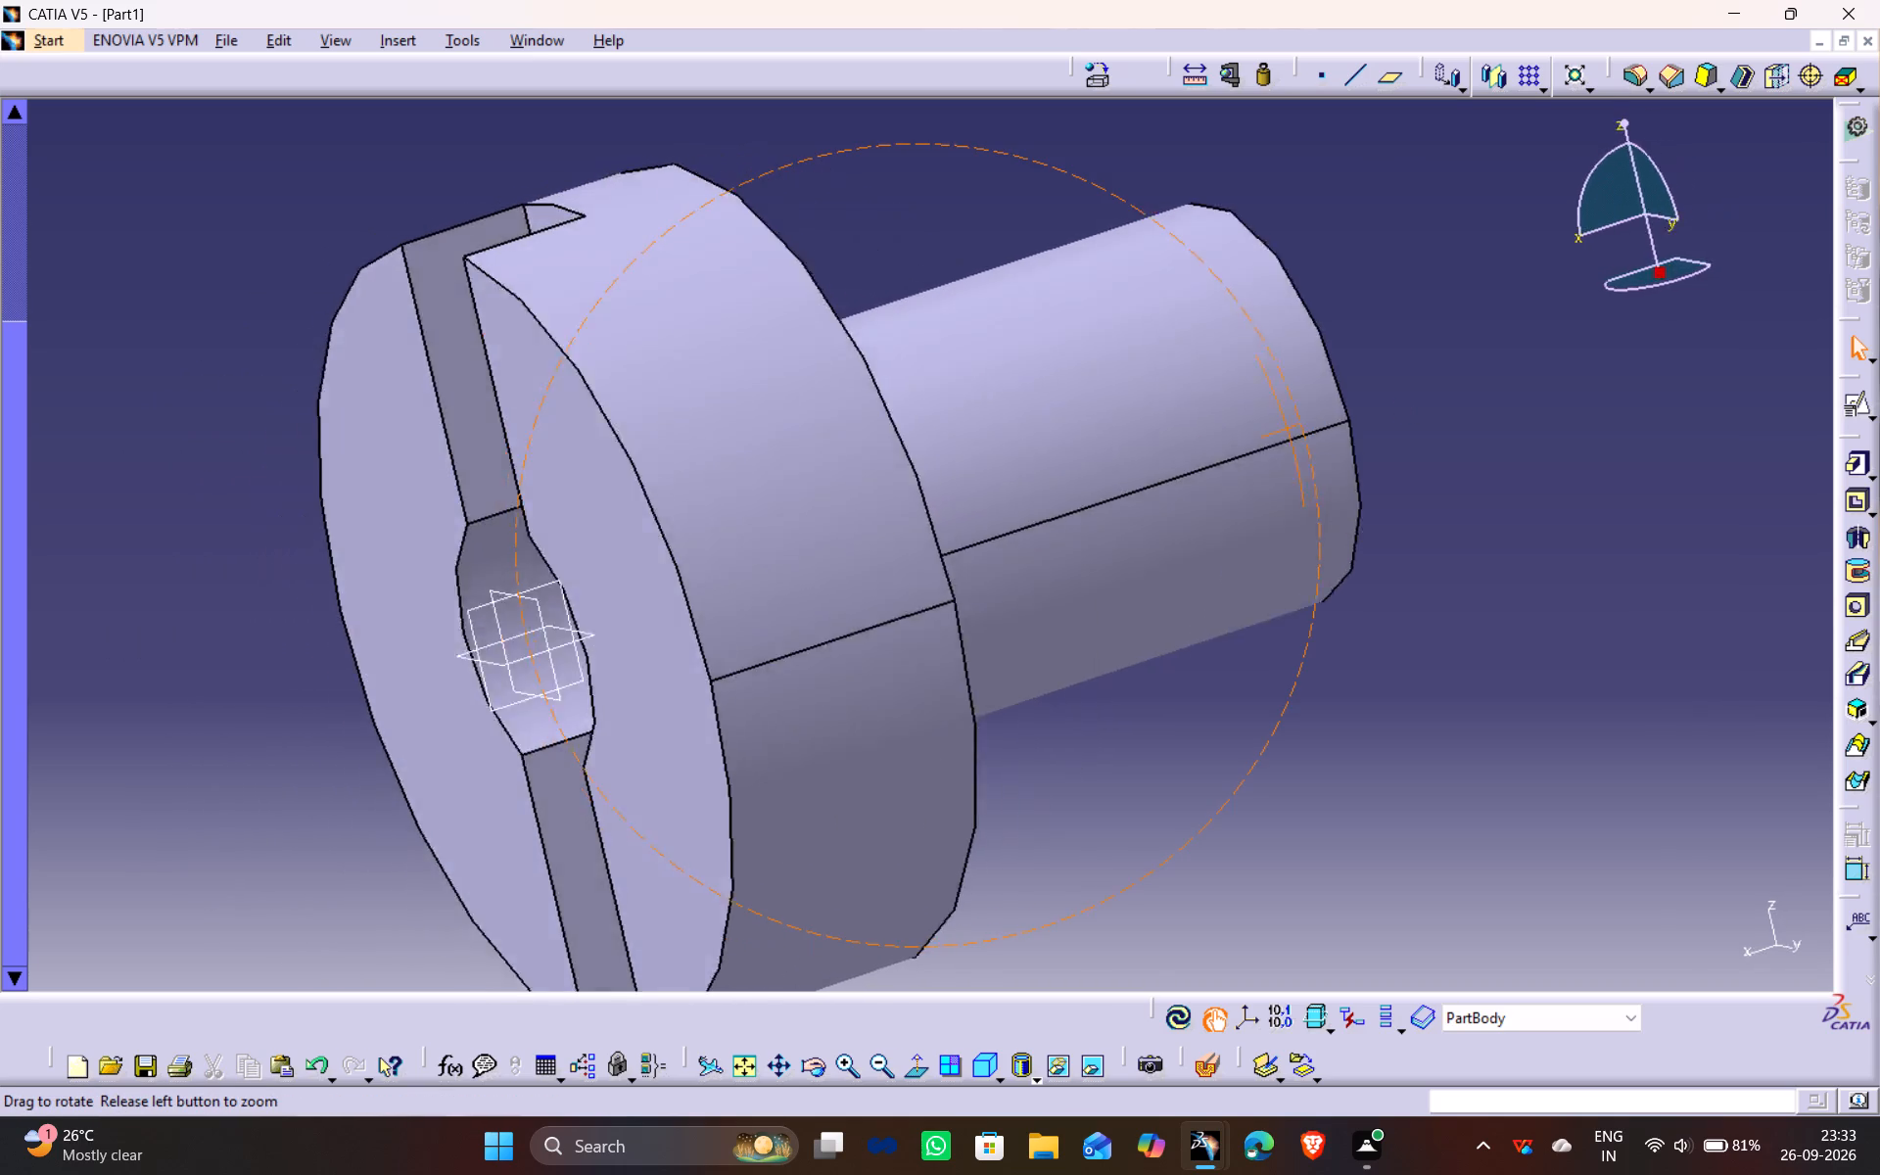
drag(1233, 448, 1360, 406)
middle_drag(1233, 448, 1360, 406)
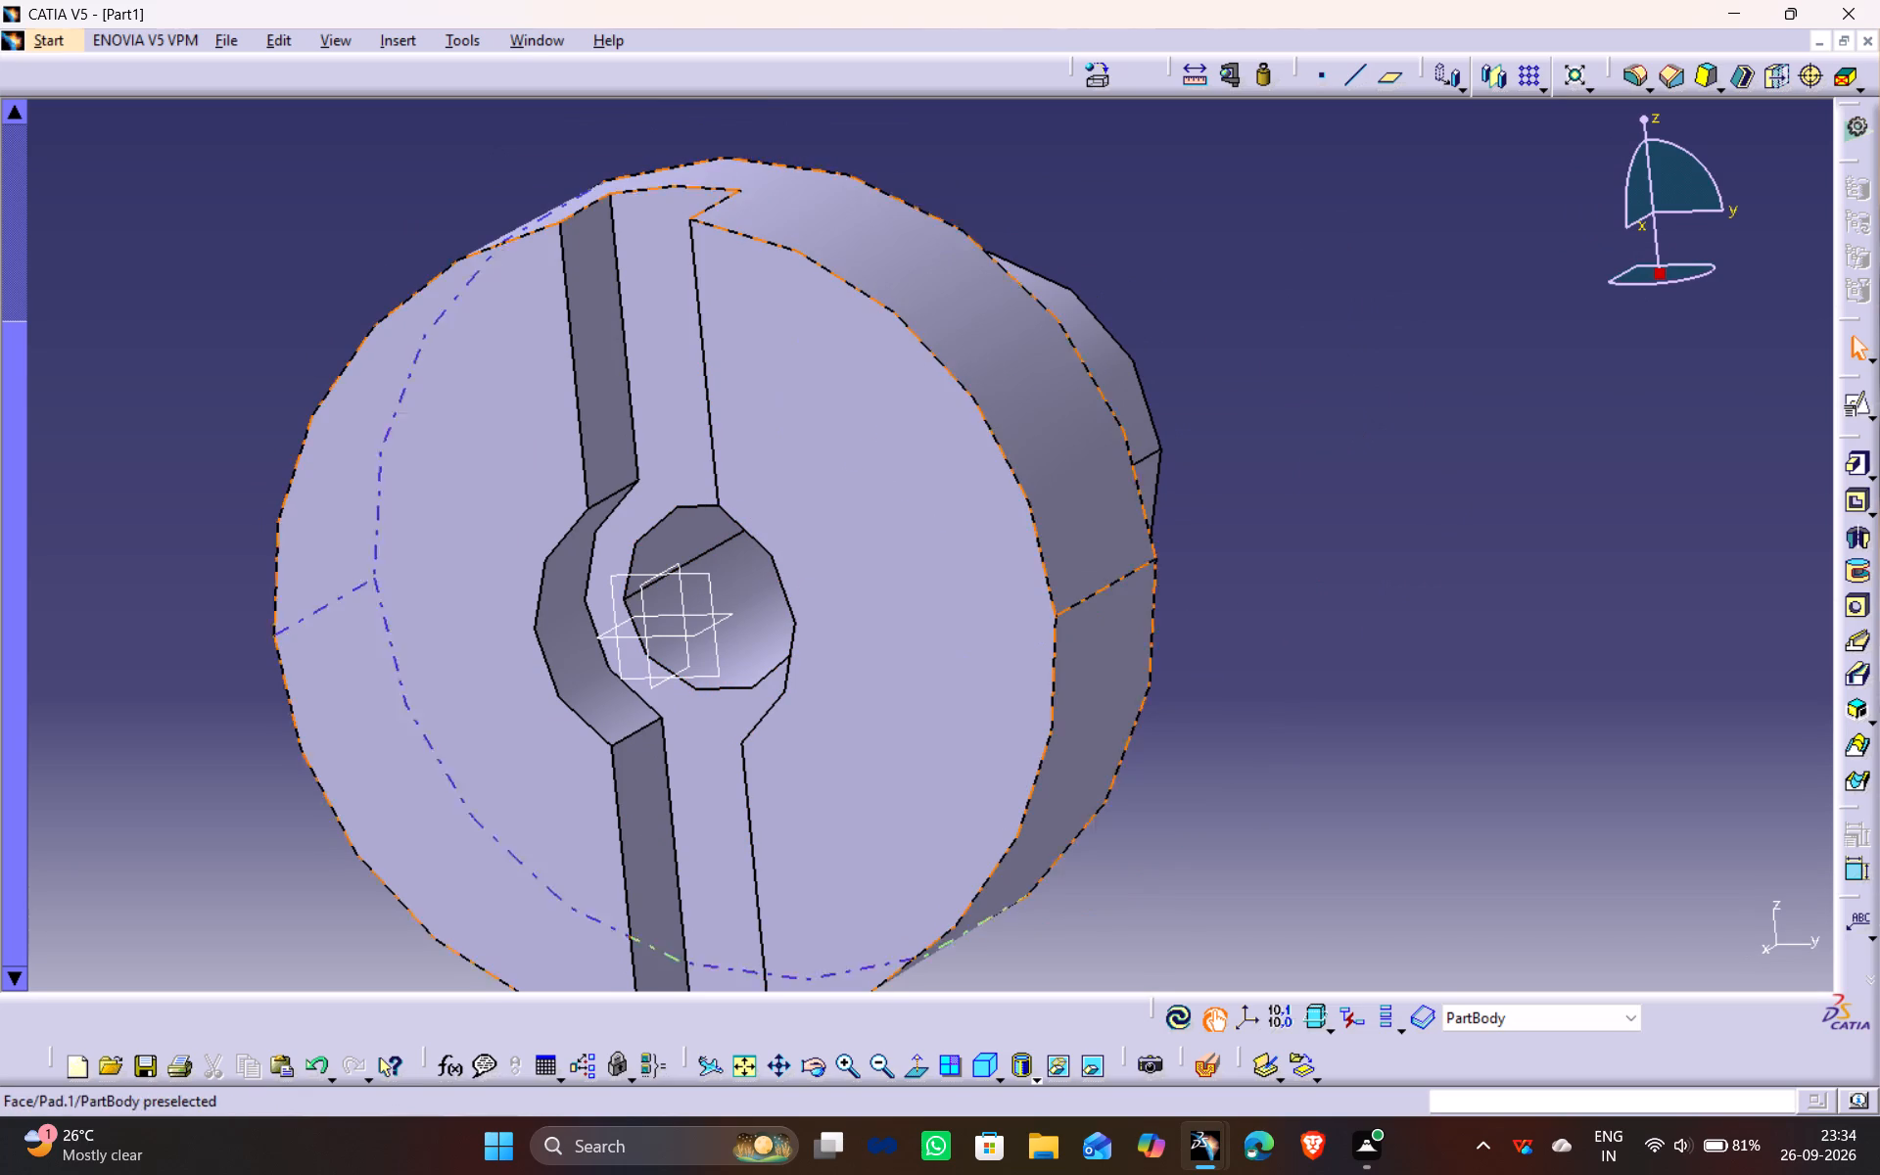
middle_drag(1070, 592, 1070, 591)
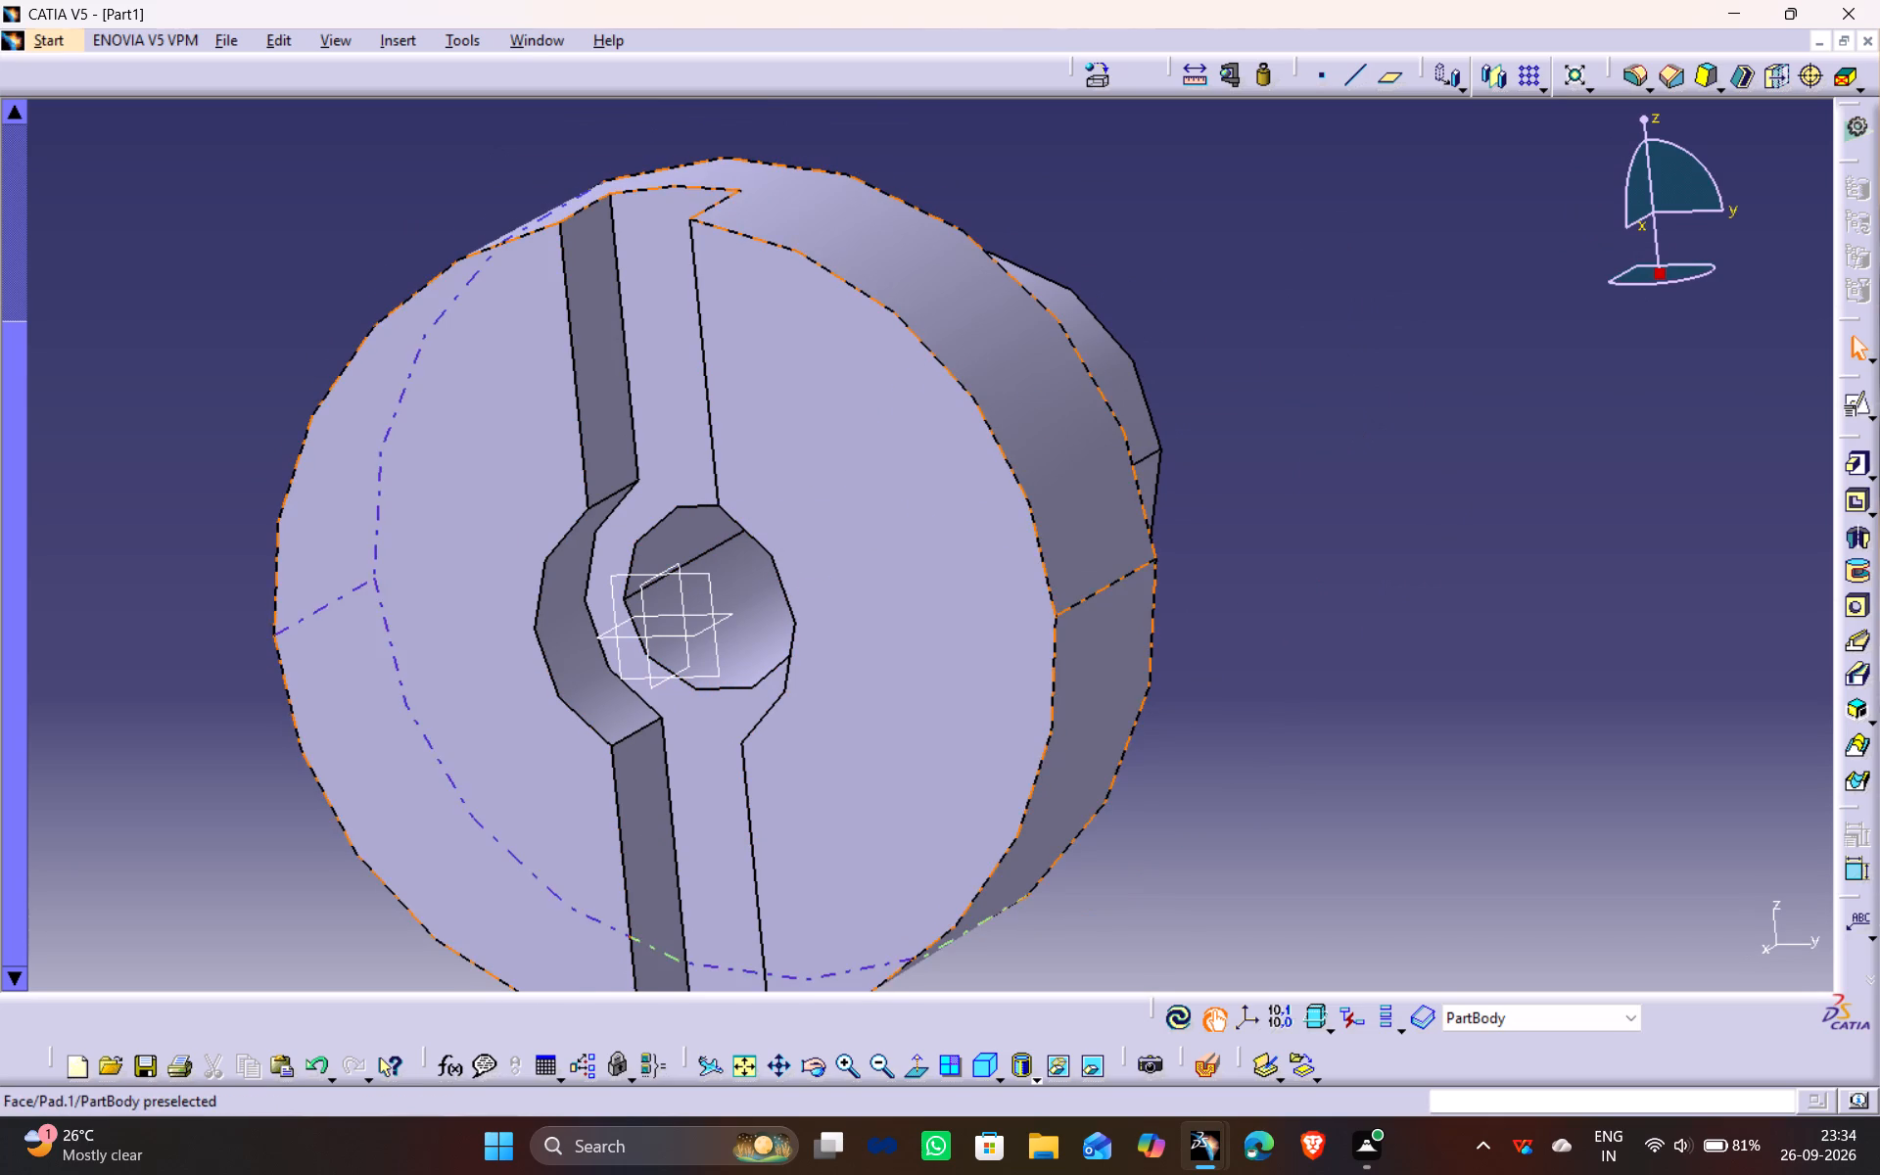
middle_drag(1070, 591, 1095, 504)
Save the part as A19-P1 in the Documents folder as a CATPart.
key(ctrl+s)
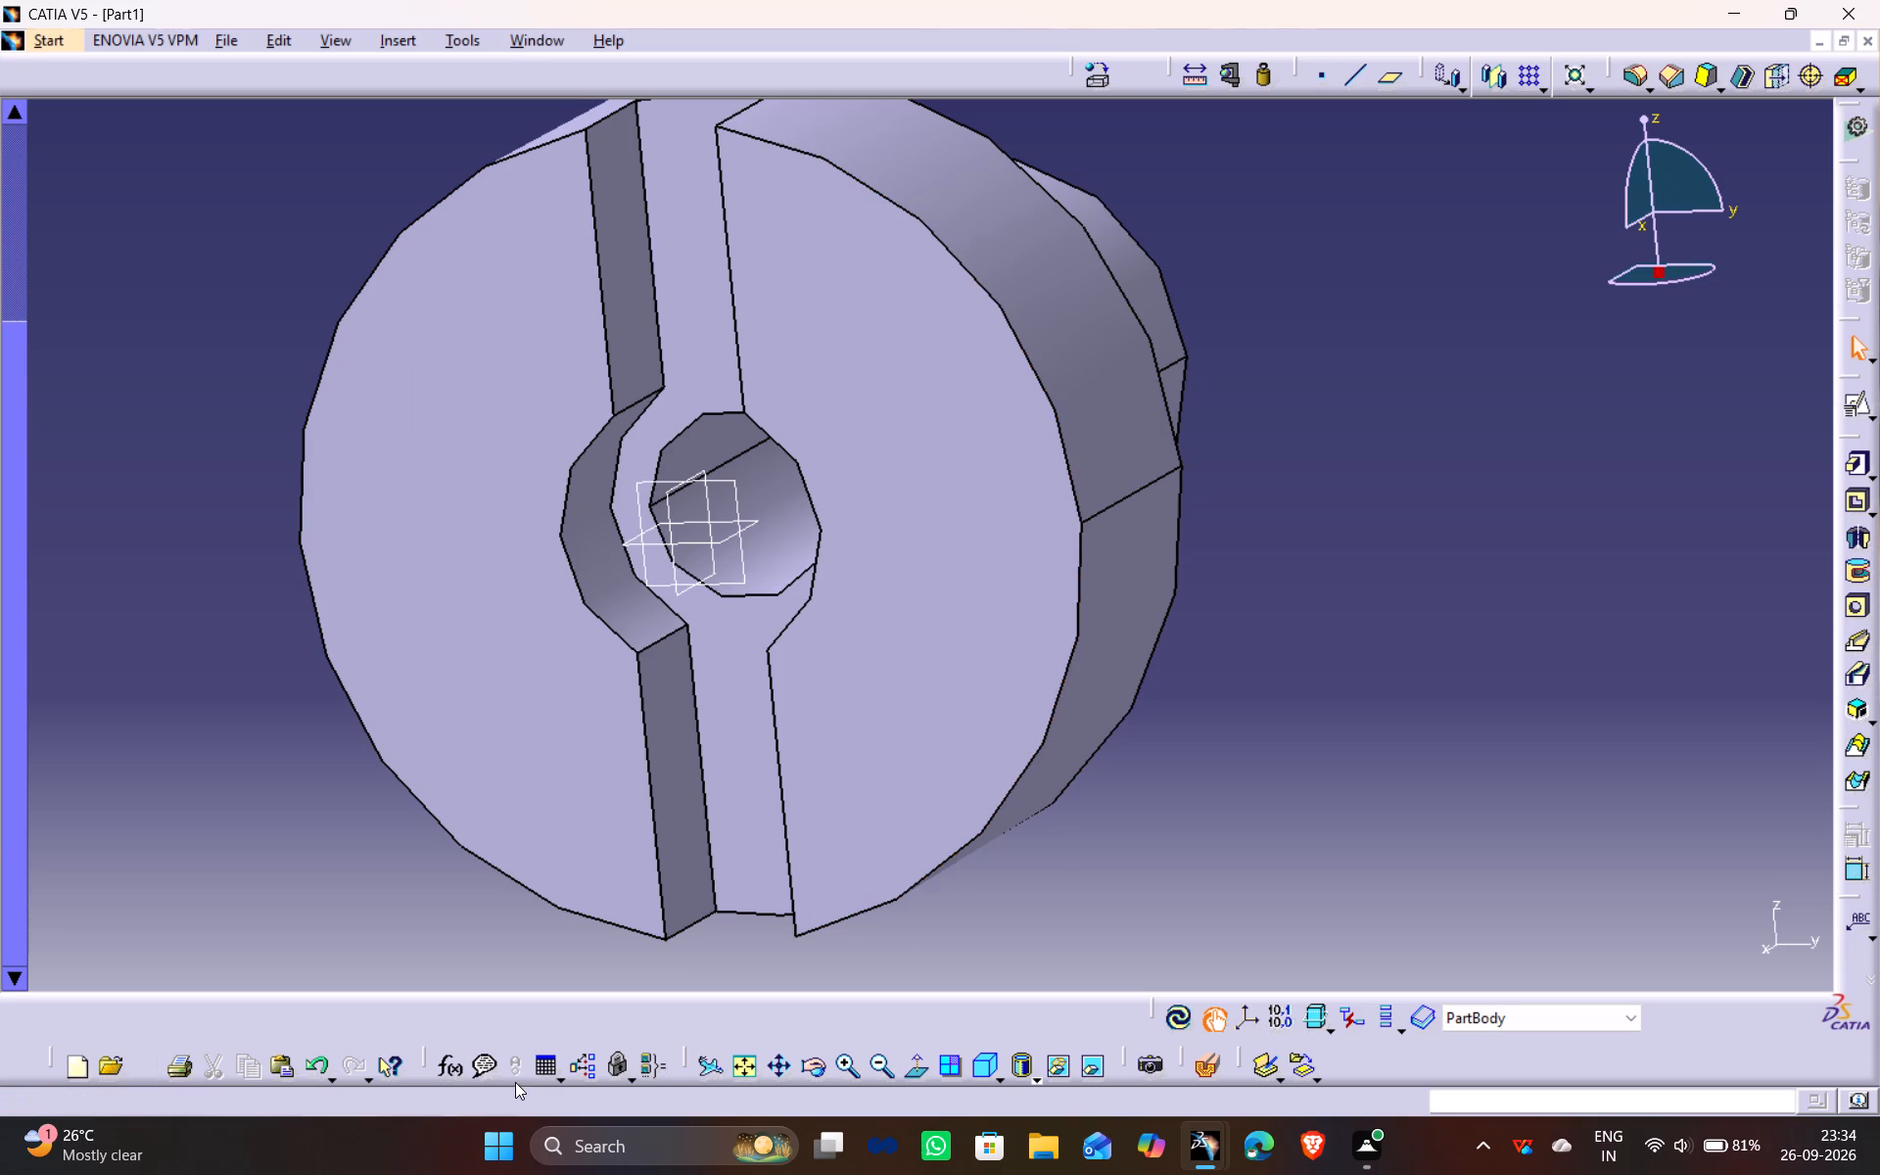
key(BackSpace)
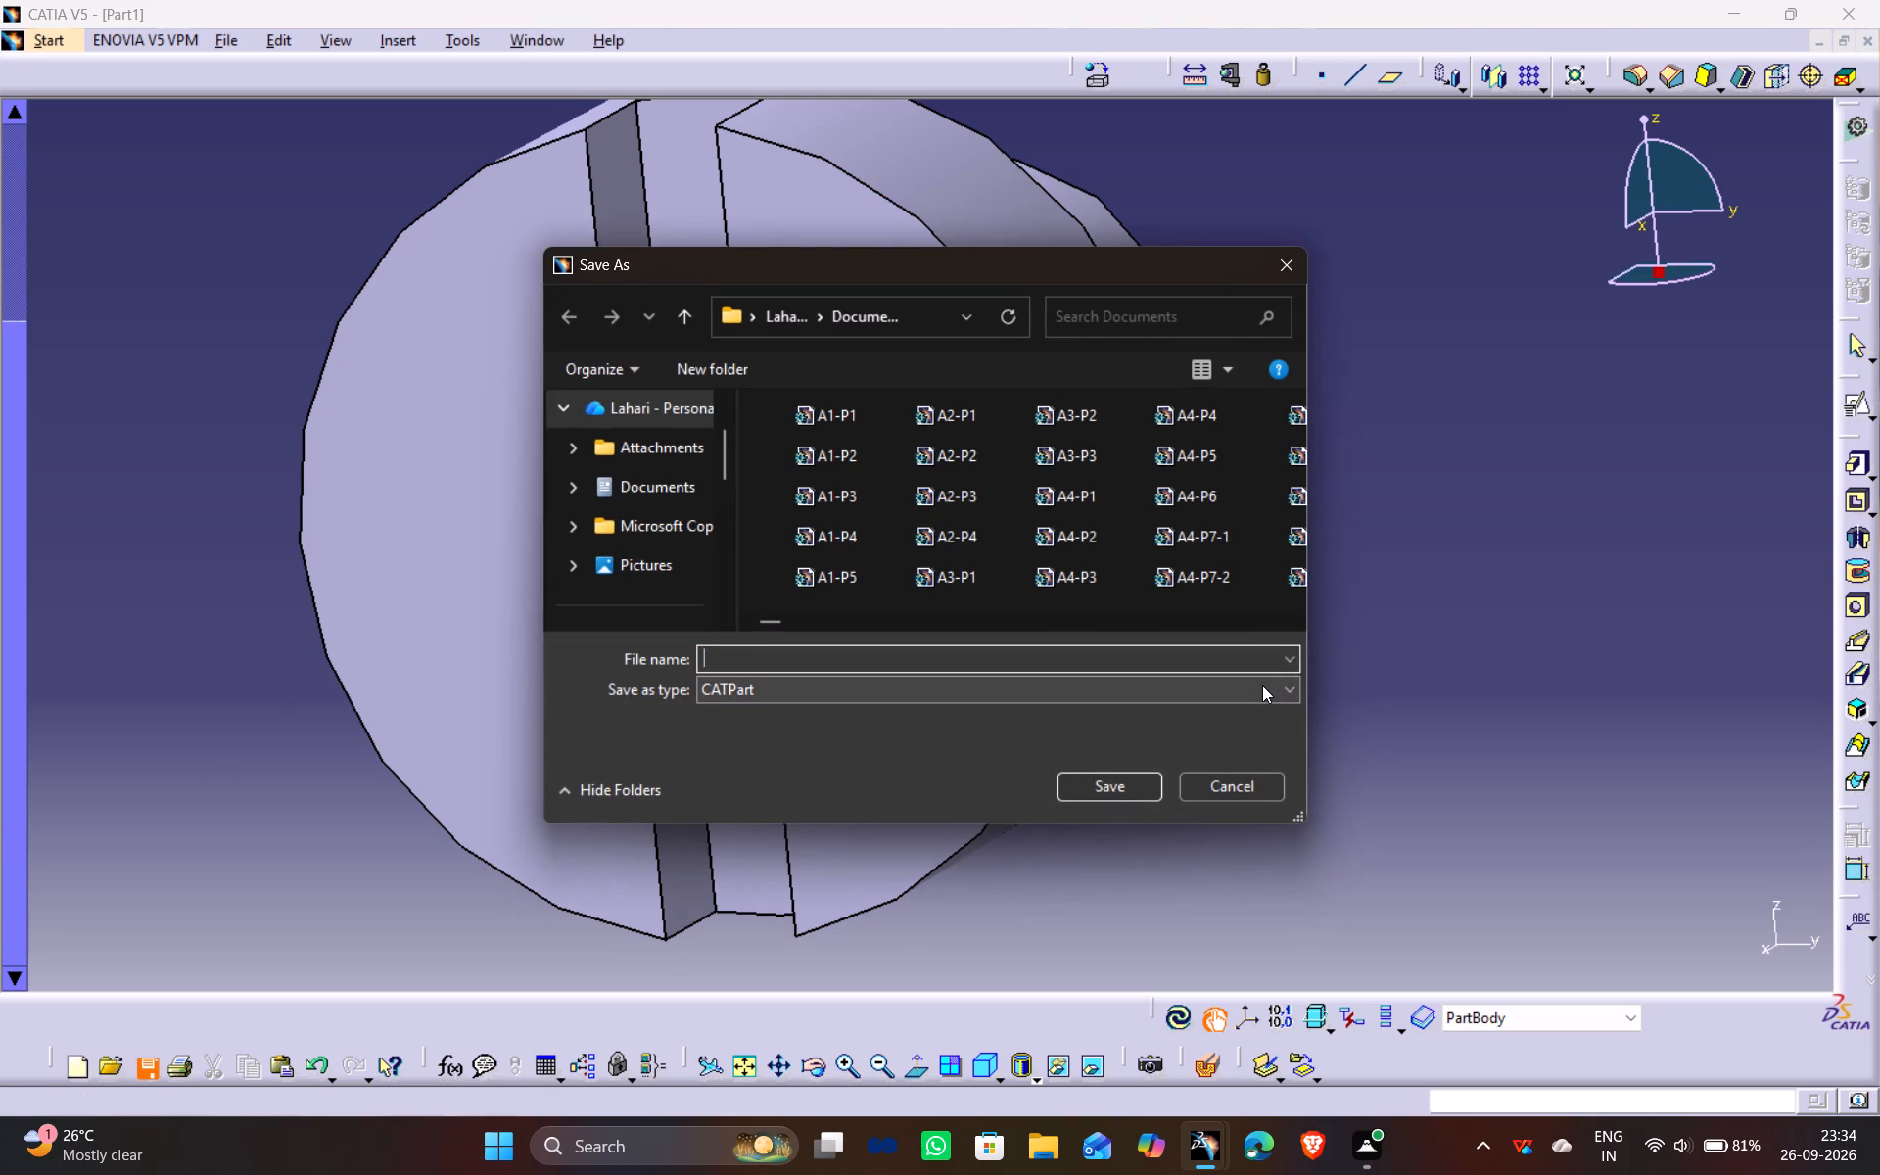
text(A1)
key(9)
key(minus)
text(P1)
key(Return)
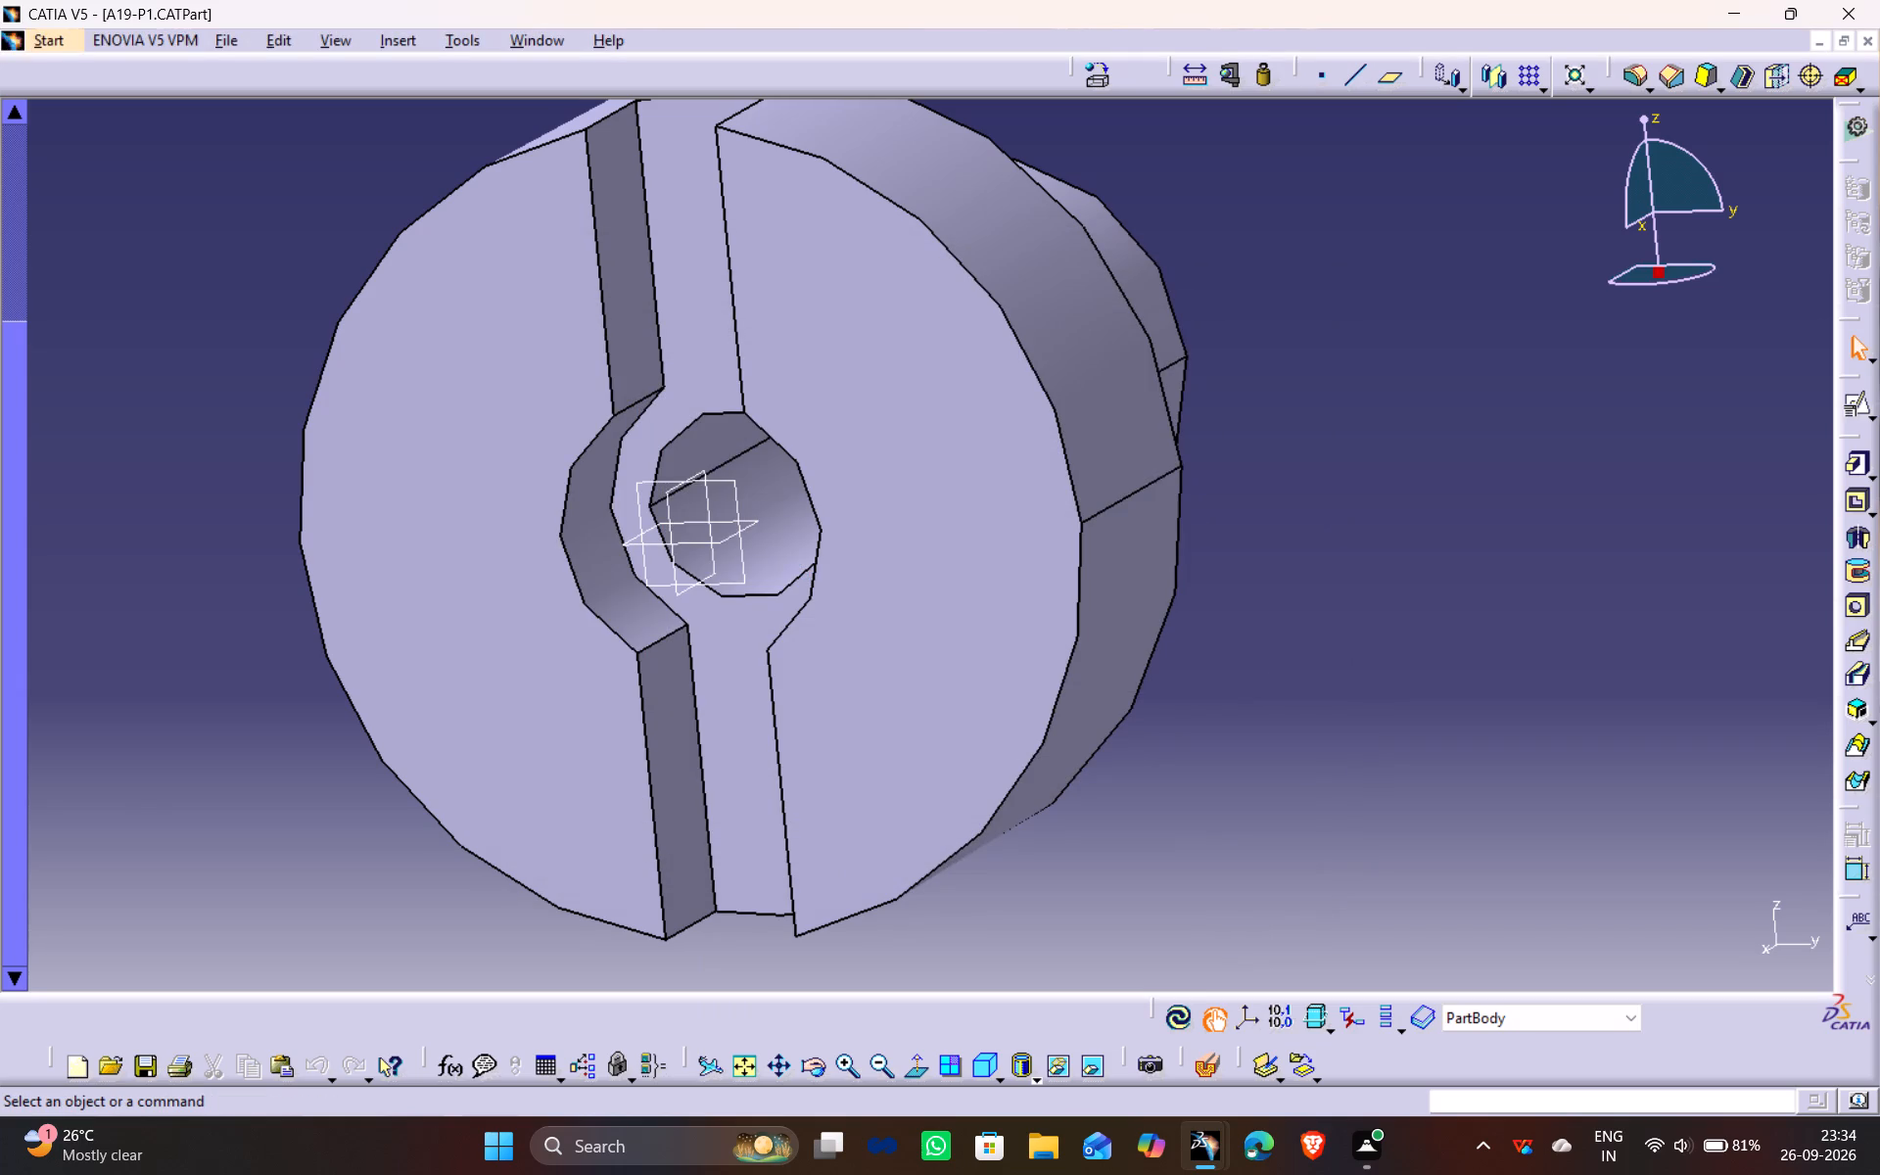
click(1356, 378)
Open a positioned sketch on the floor of the circle-and-slot pocket, with implicit origin and orientation.
click(699, 381)
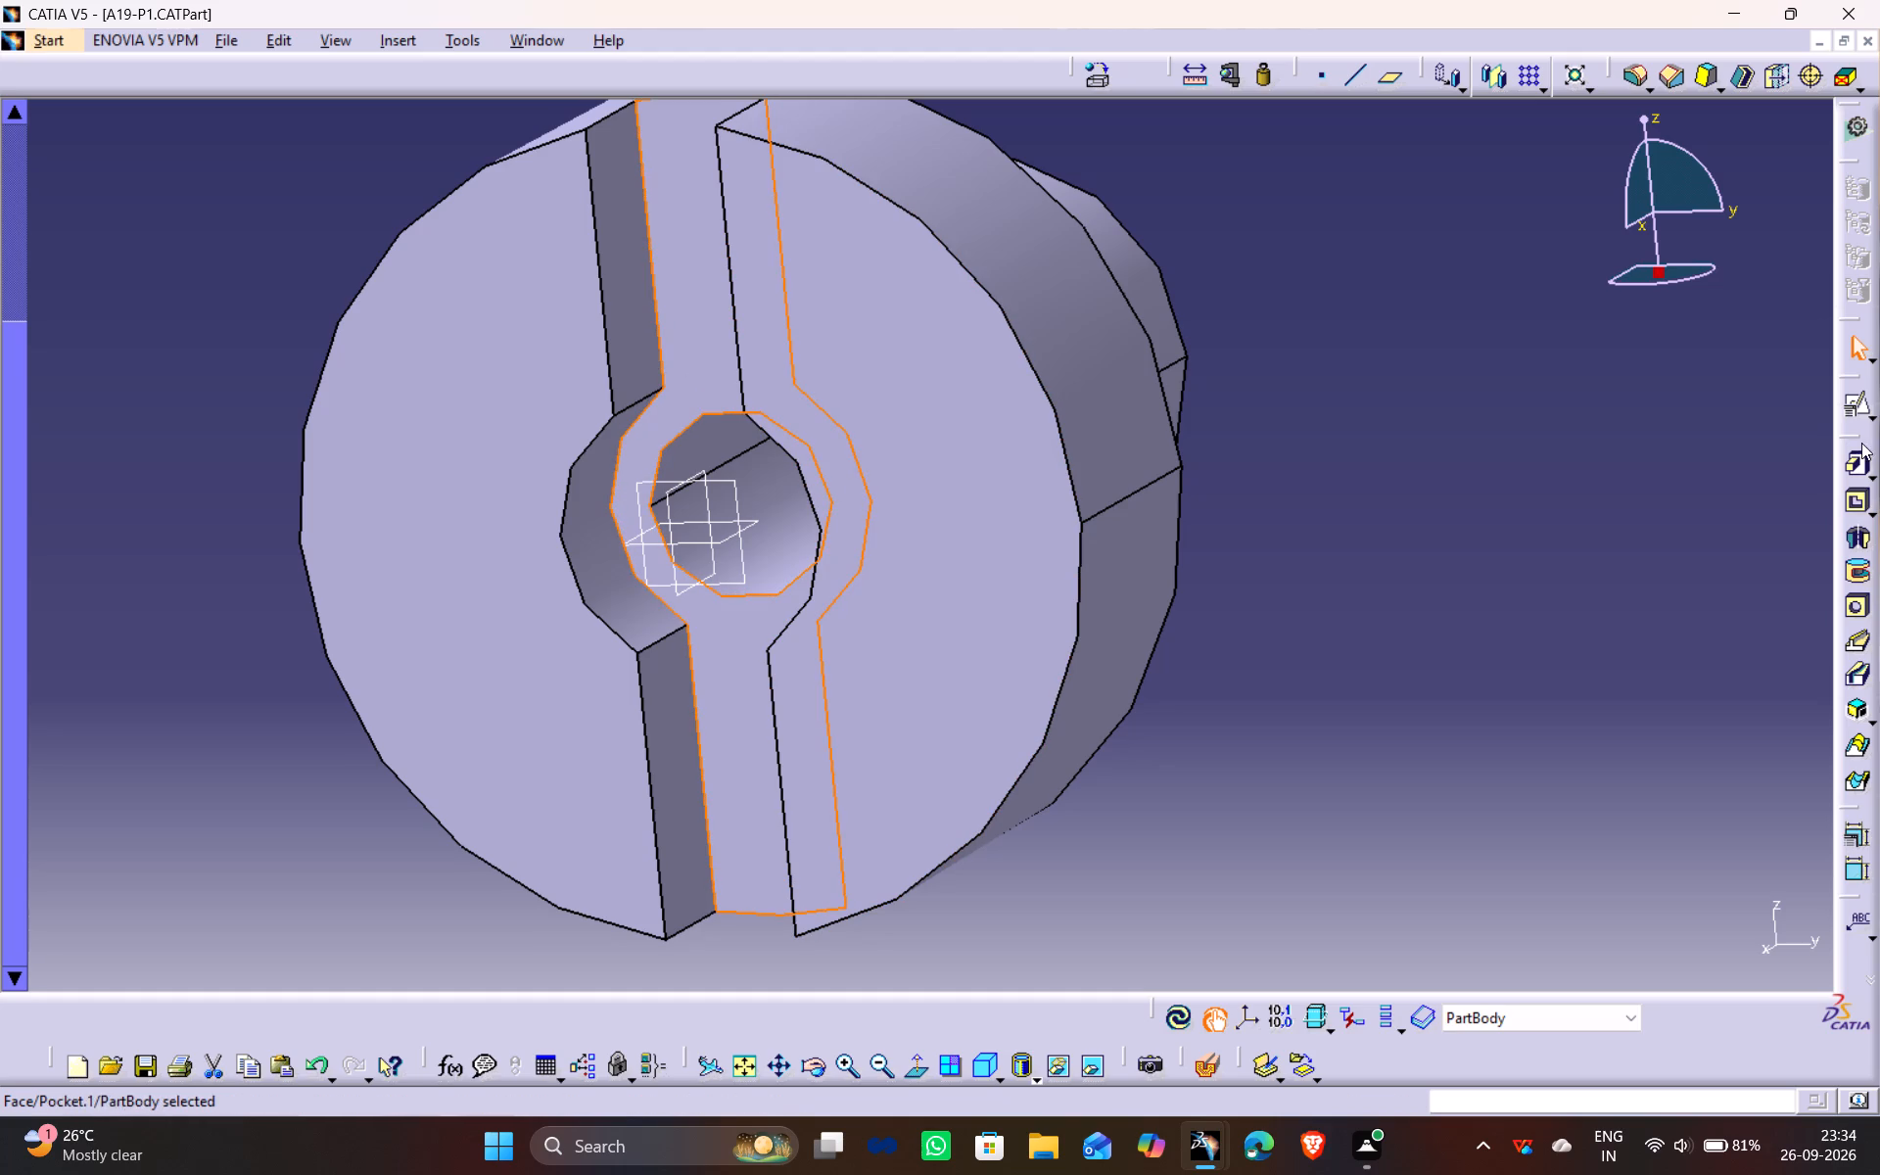
click(1869, 410)
click(1857, 408)
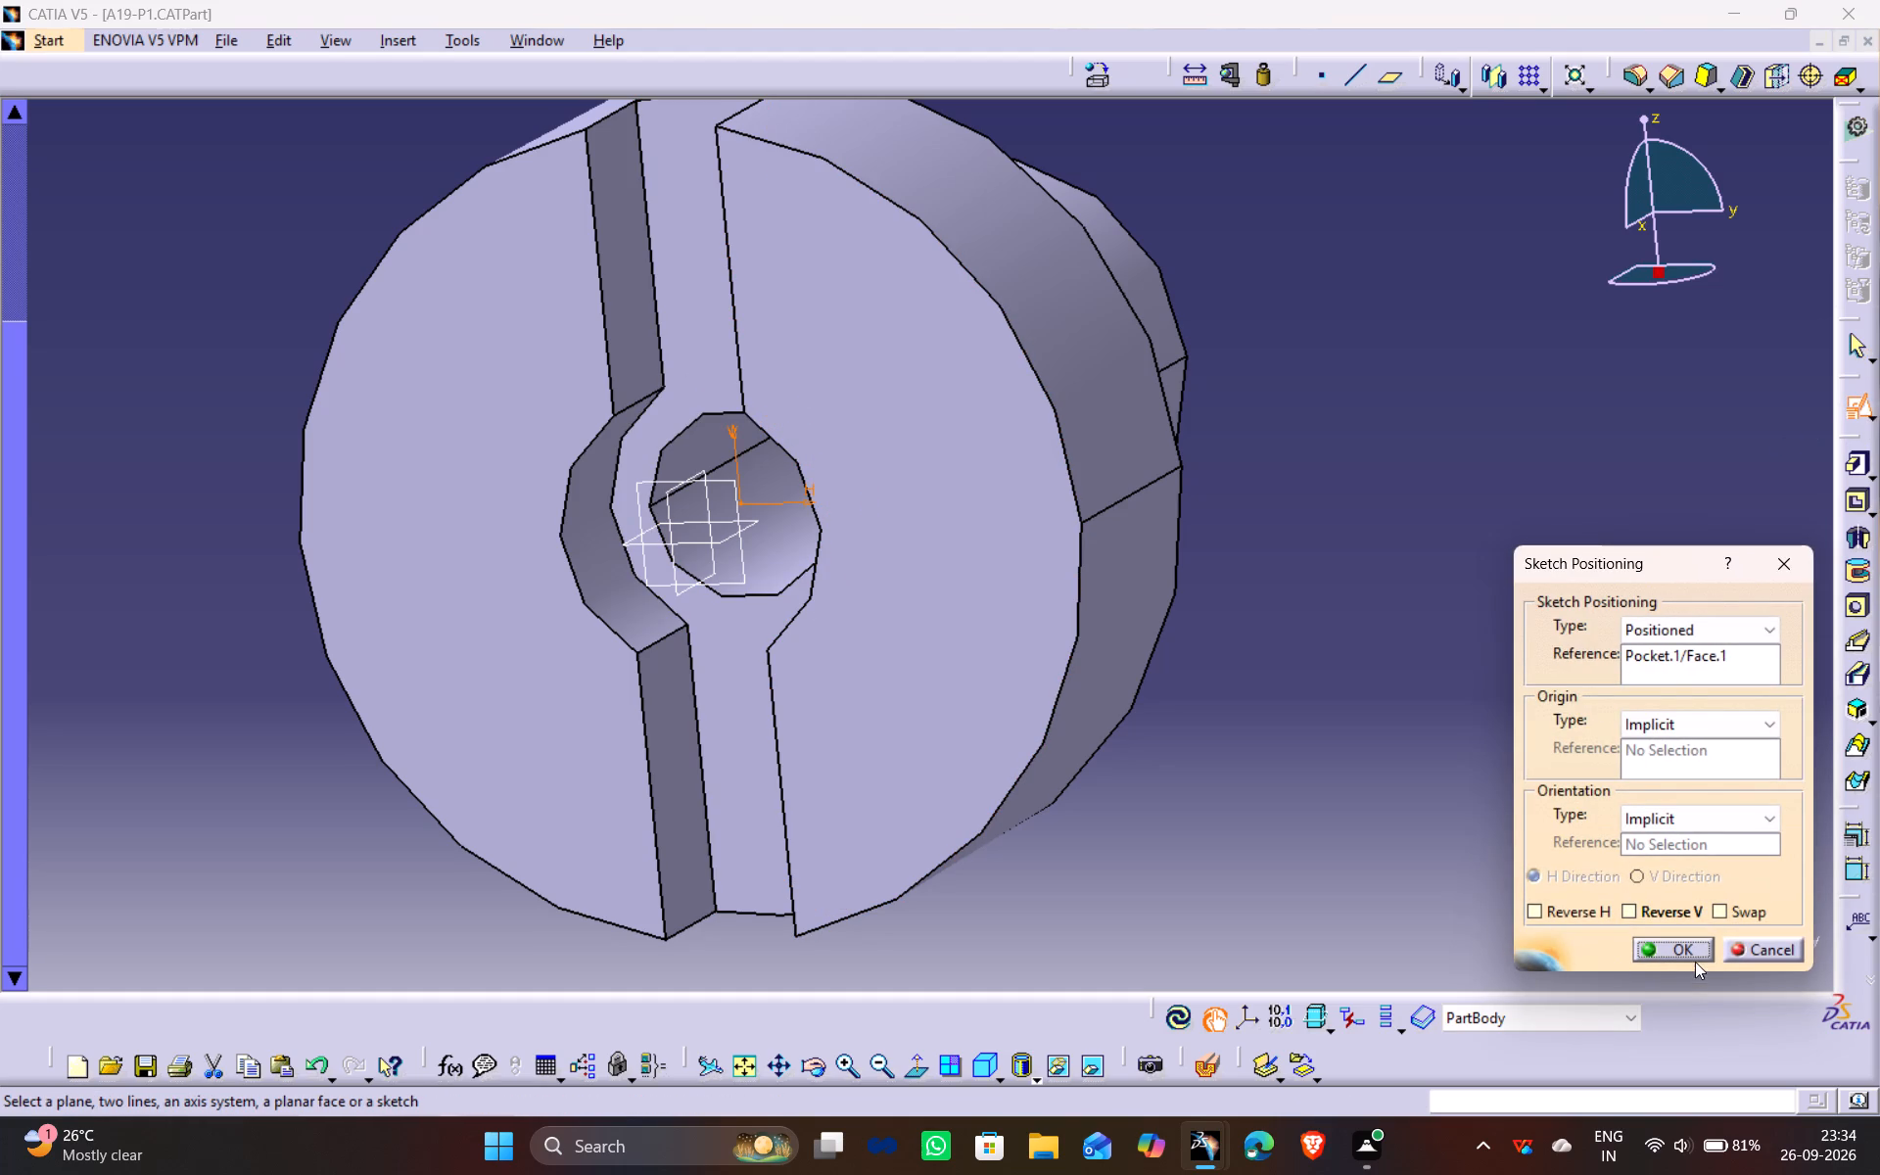
click(1681, 948)
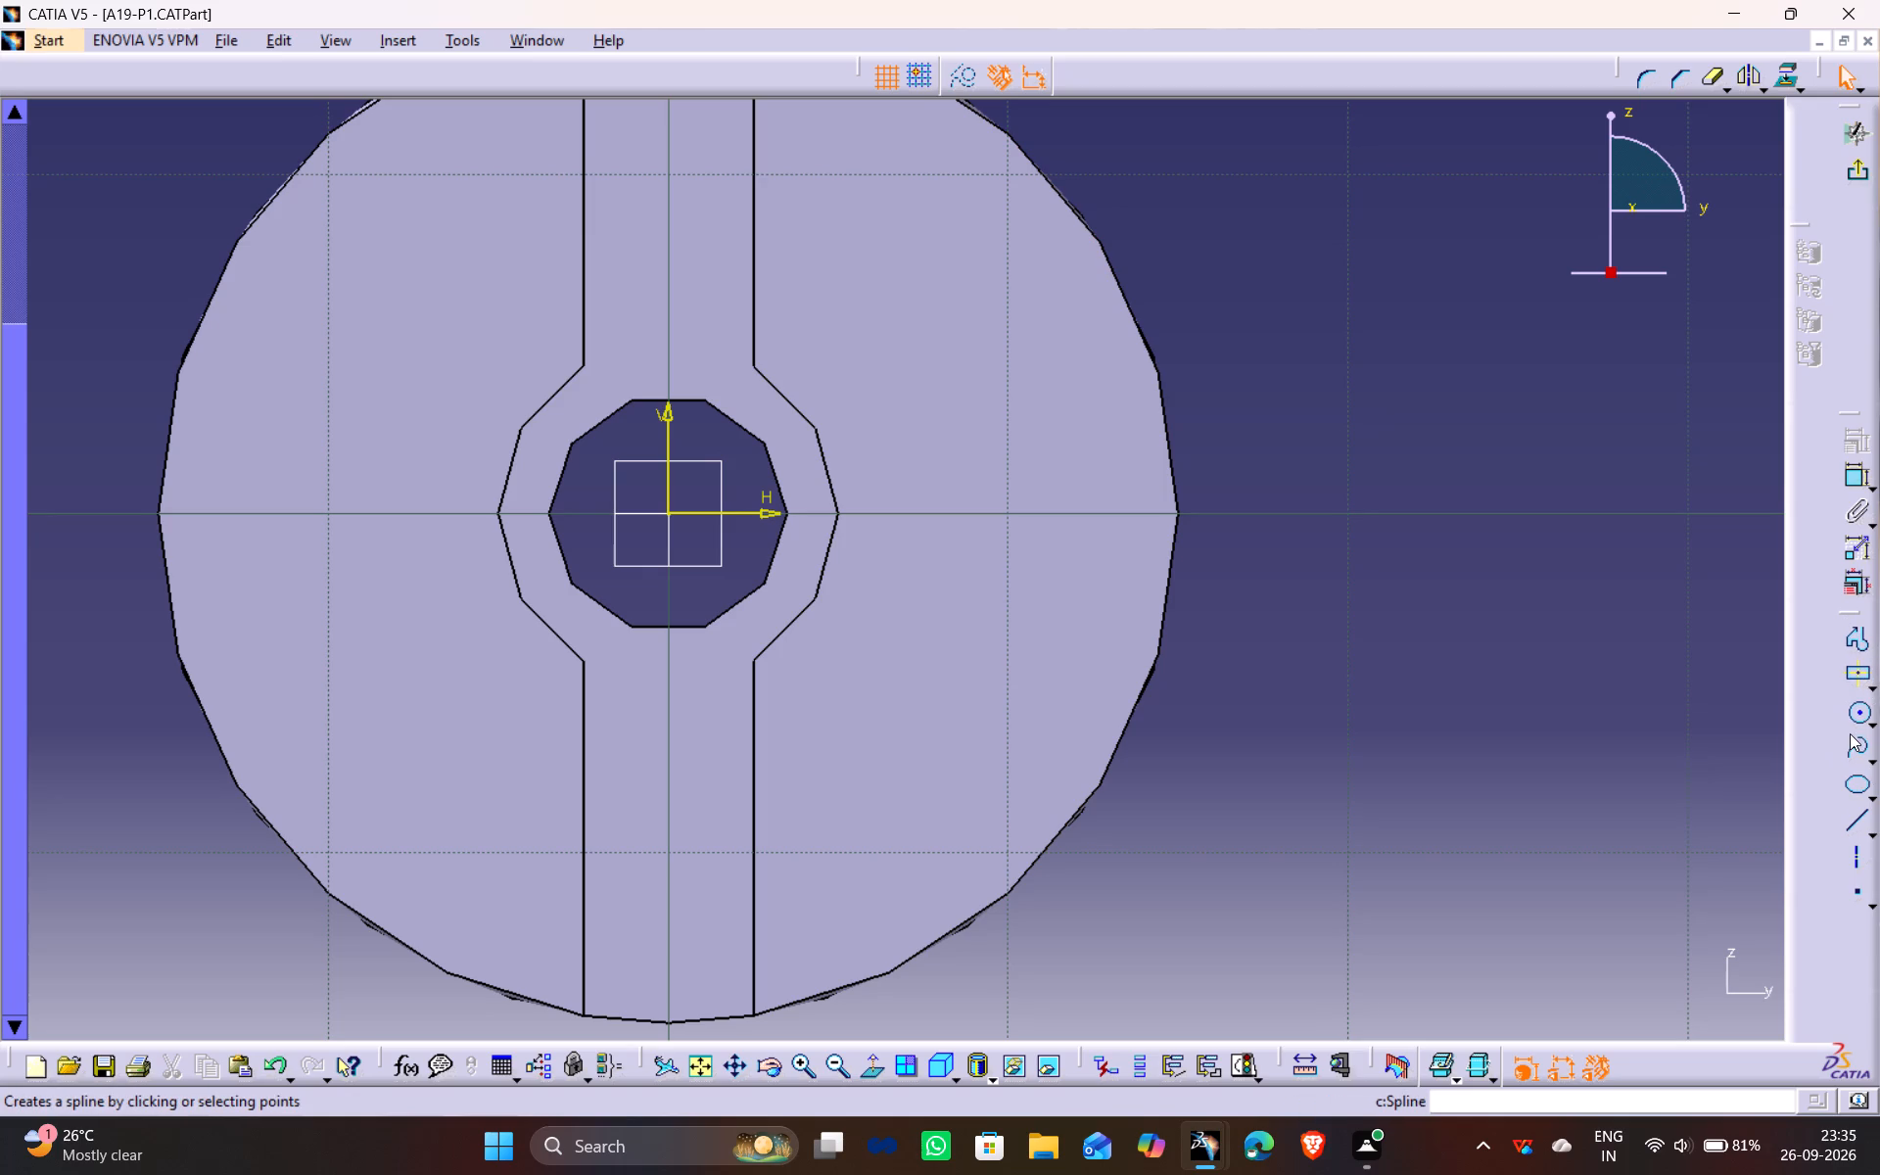
Draw a circle about 1.4 mm in diameter inside the slot, centred on the vertical axis above the 7 mm hole.
click(1863, 712)
middle_drag(691, 311, 872, 433)
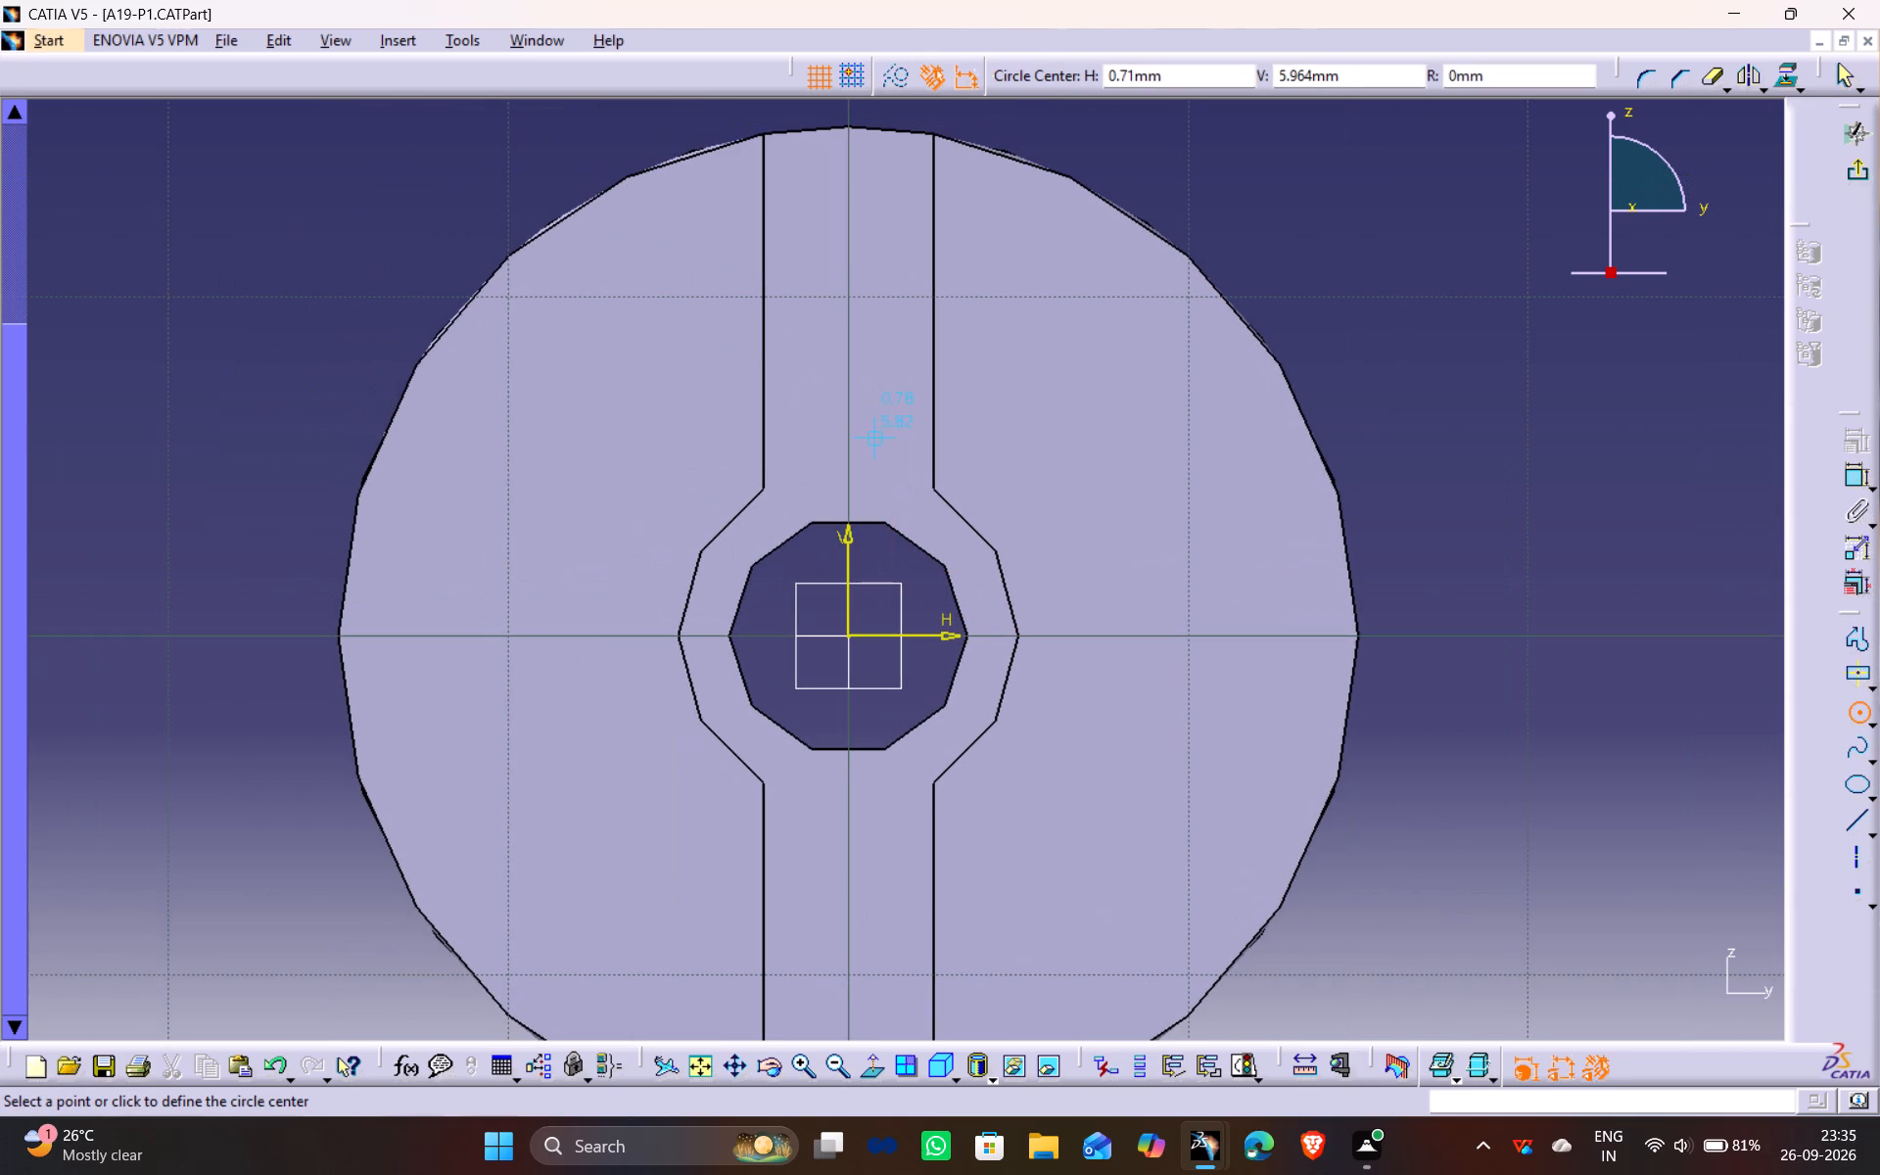
click(848, 453)
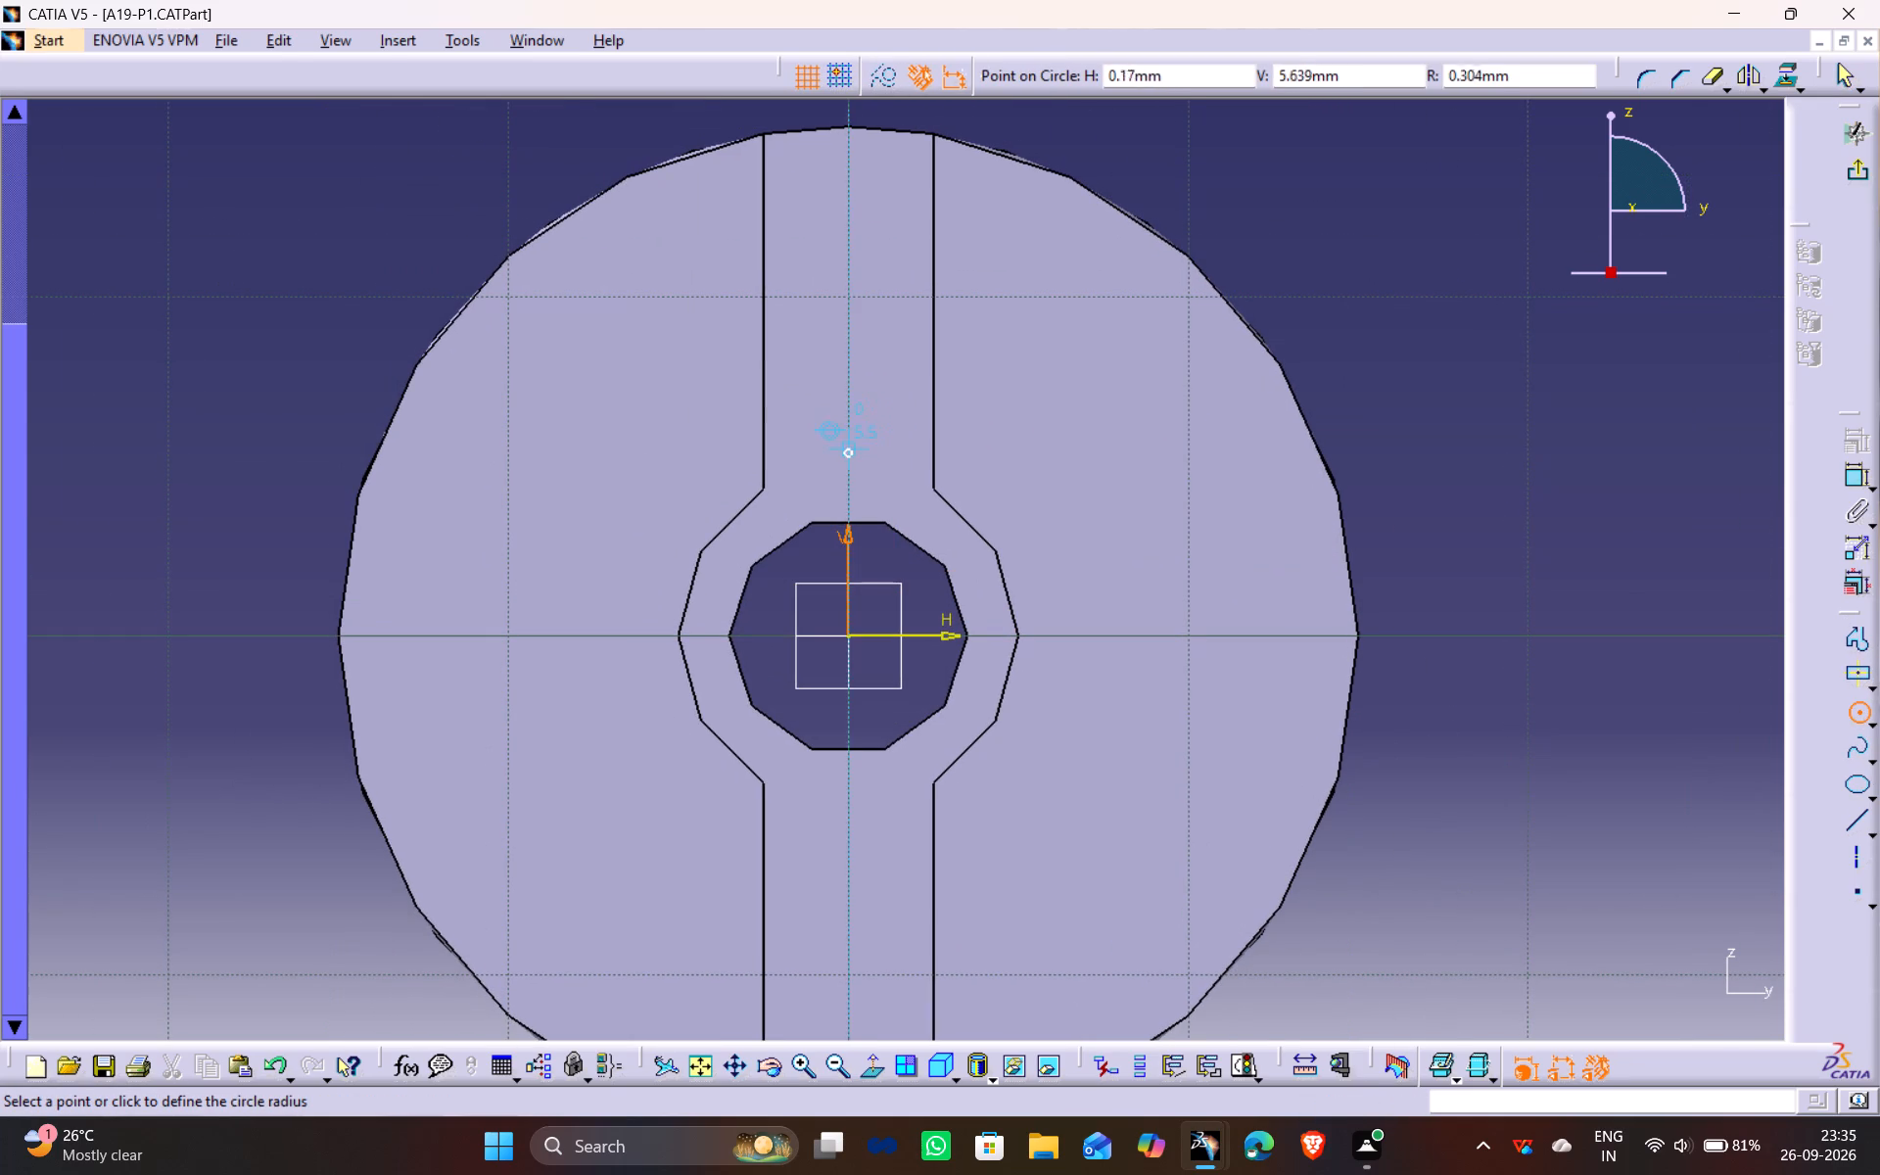
click(870, 438)
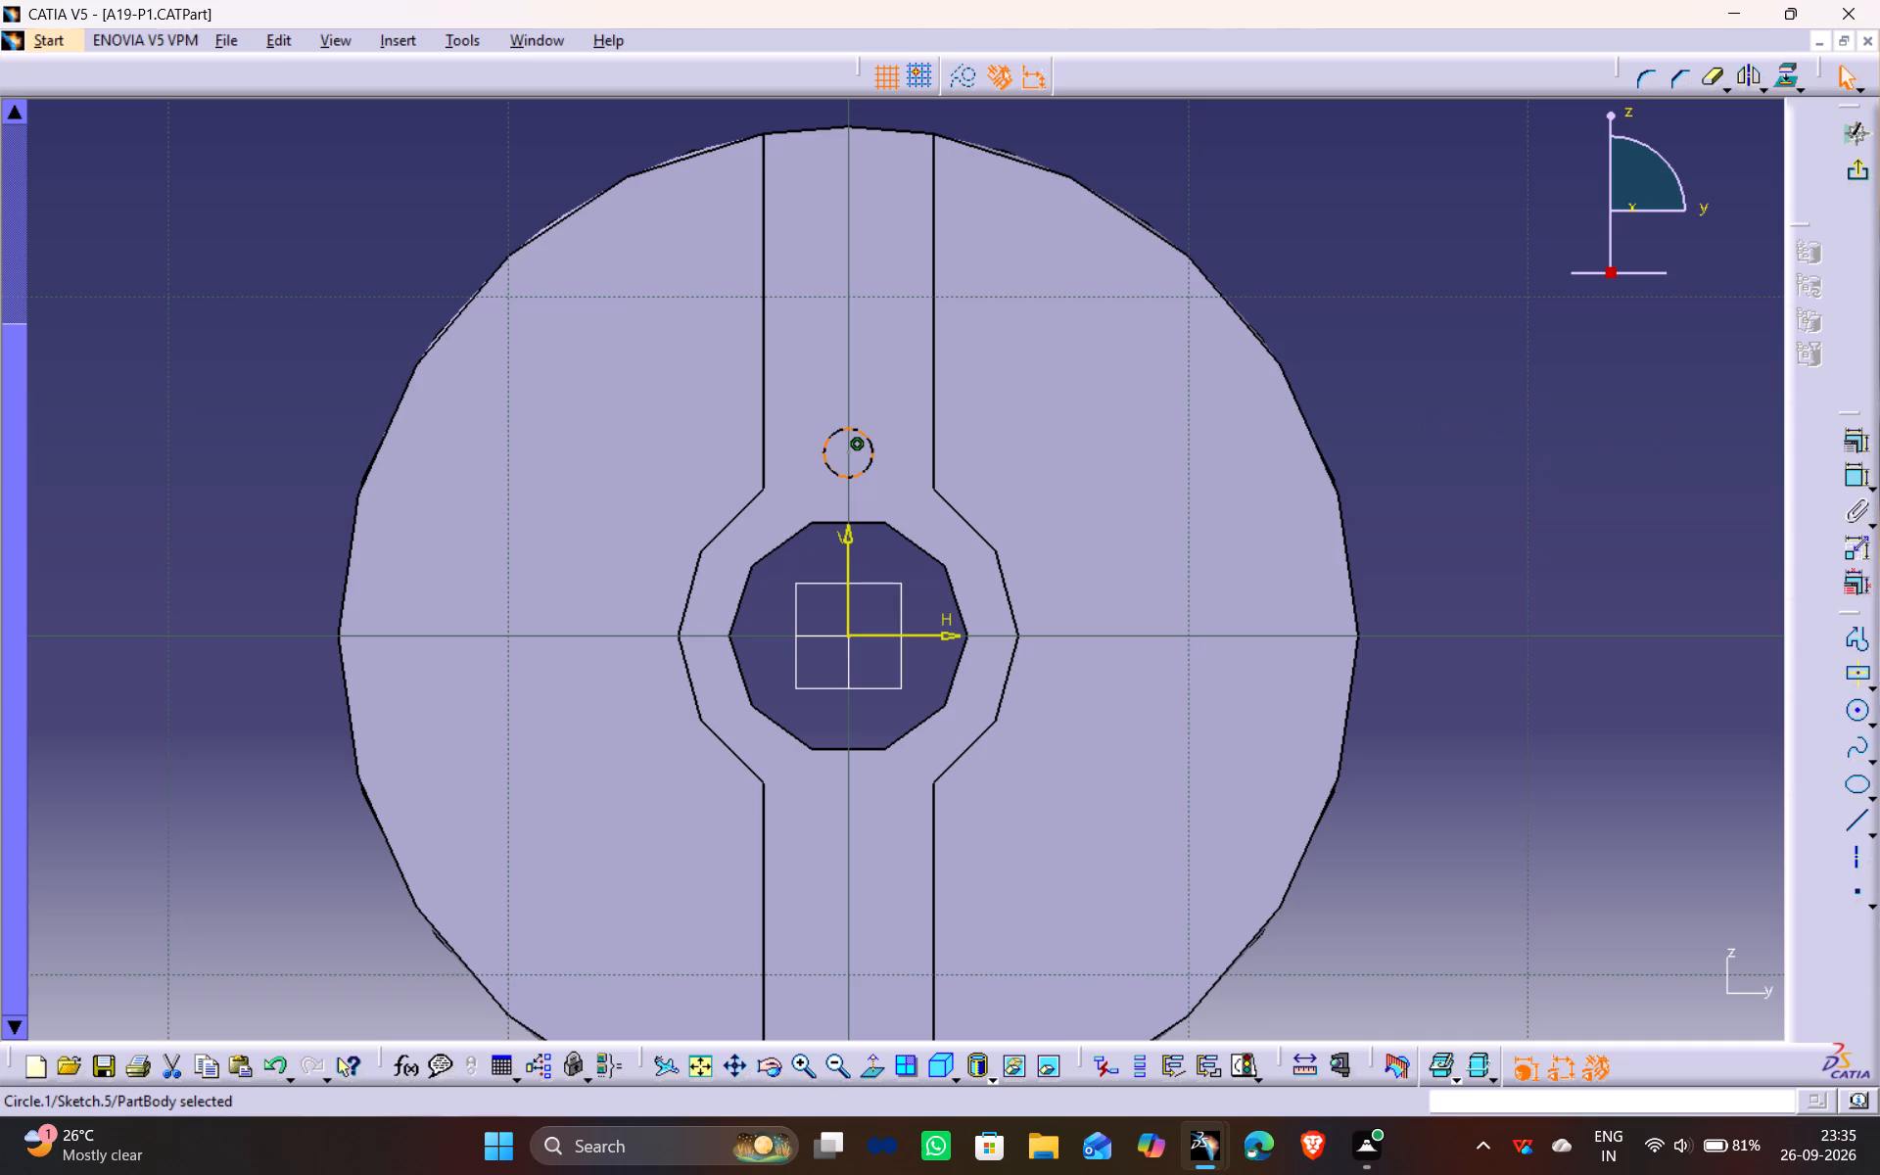
Dimension the small circle's diameter and set it to 2 mm.
click(1858, 474)
click(1497, 390)
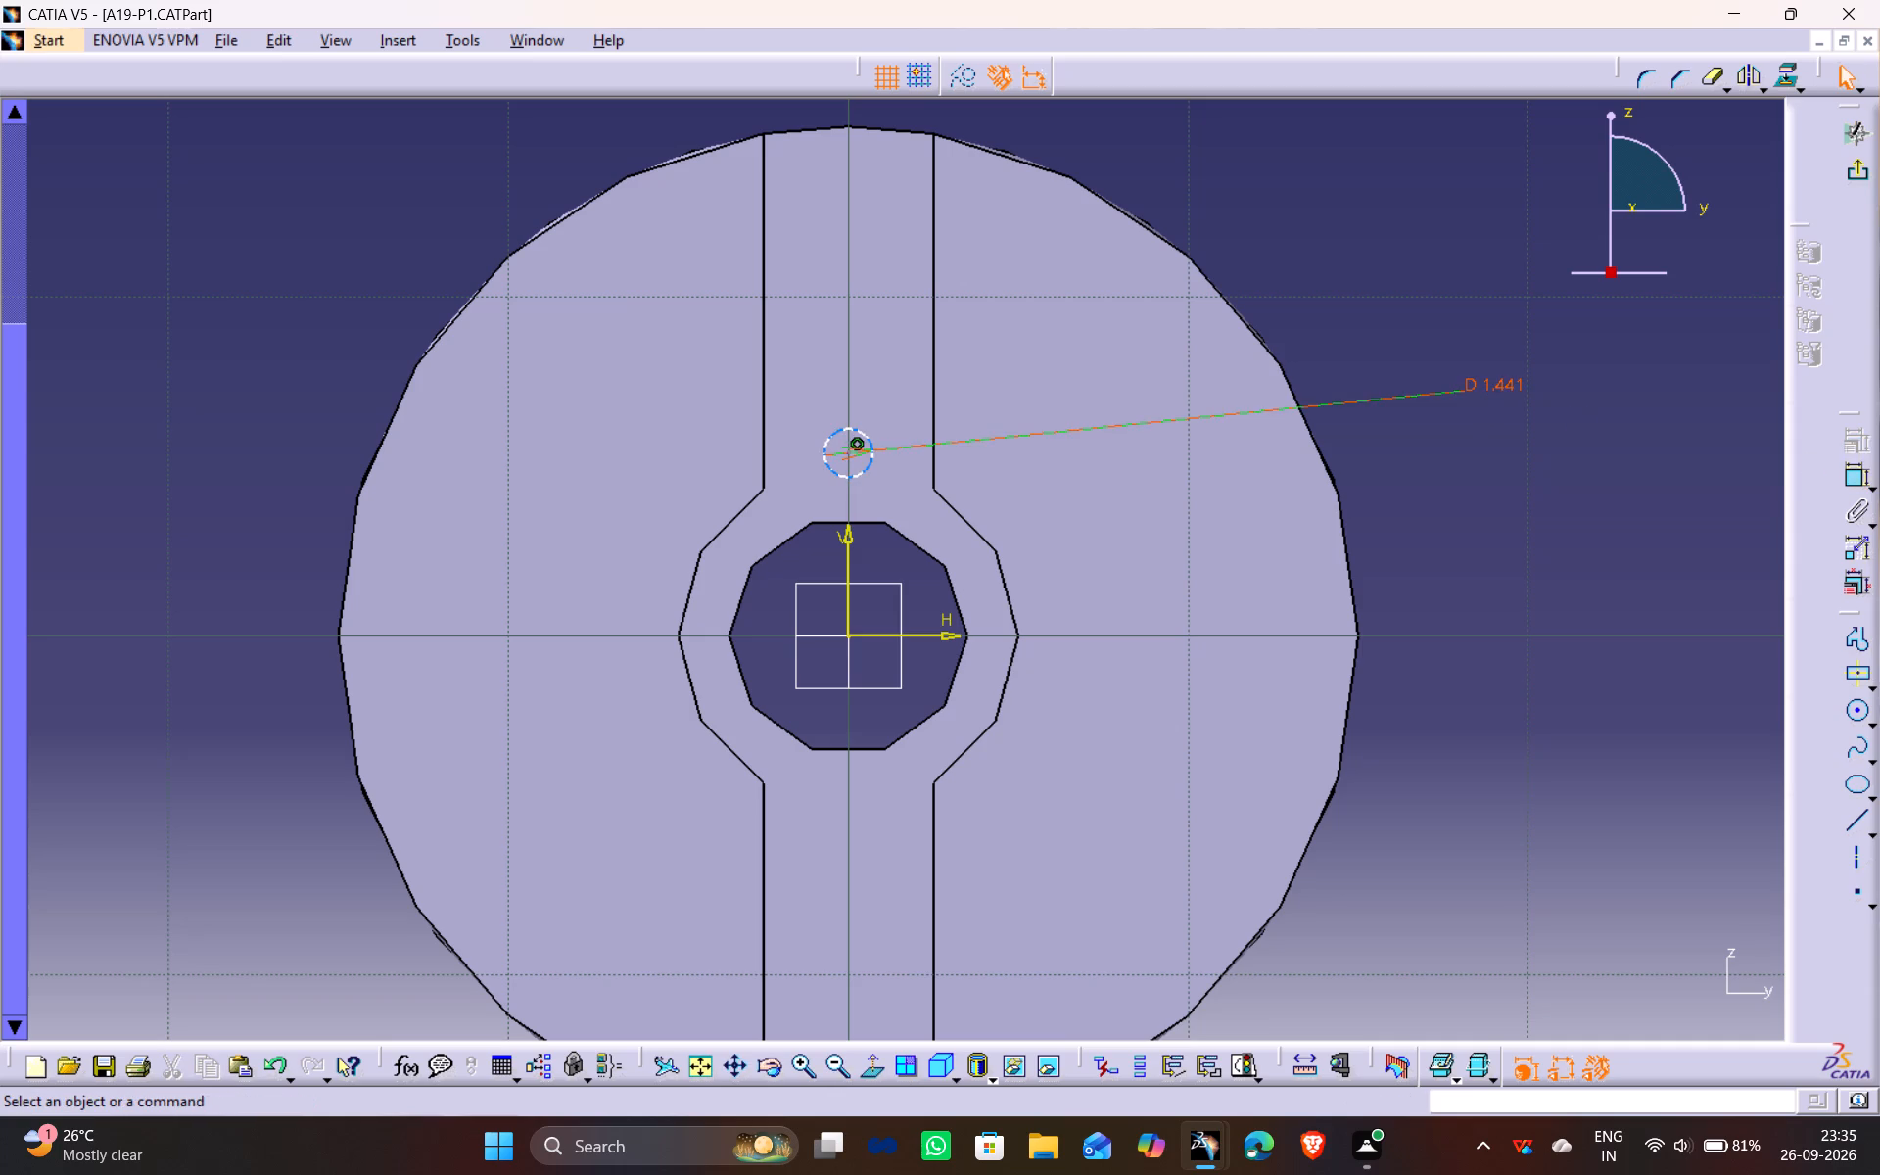
double_click(1504, 381)
key(2)
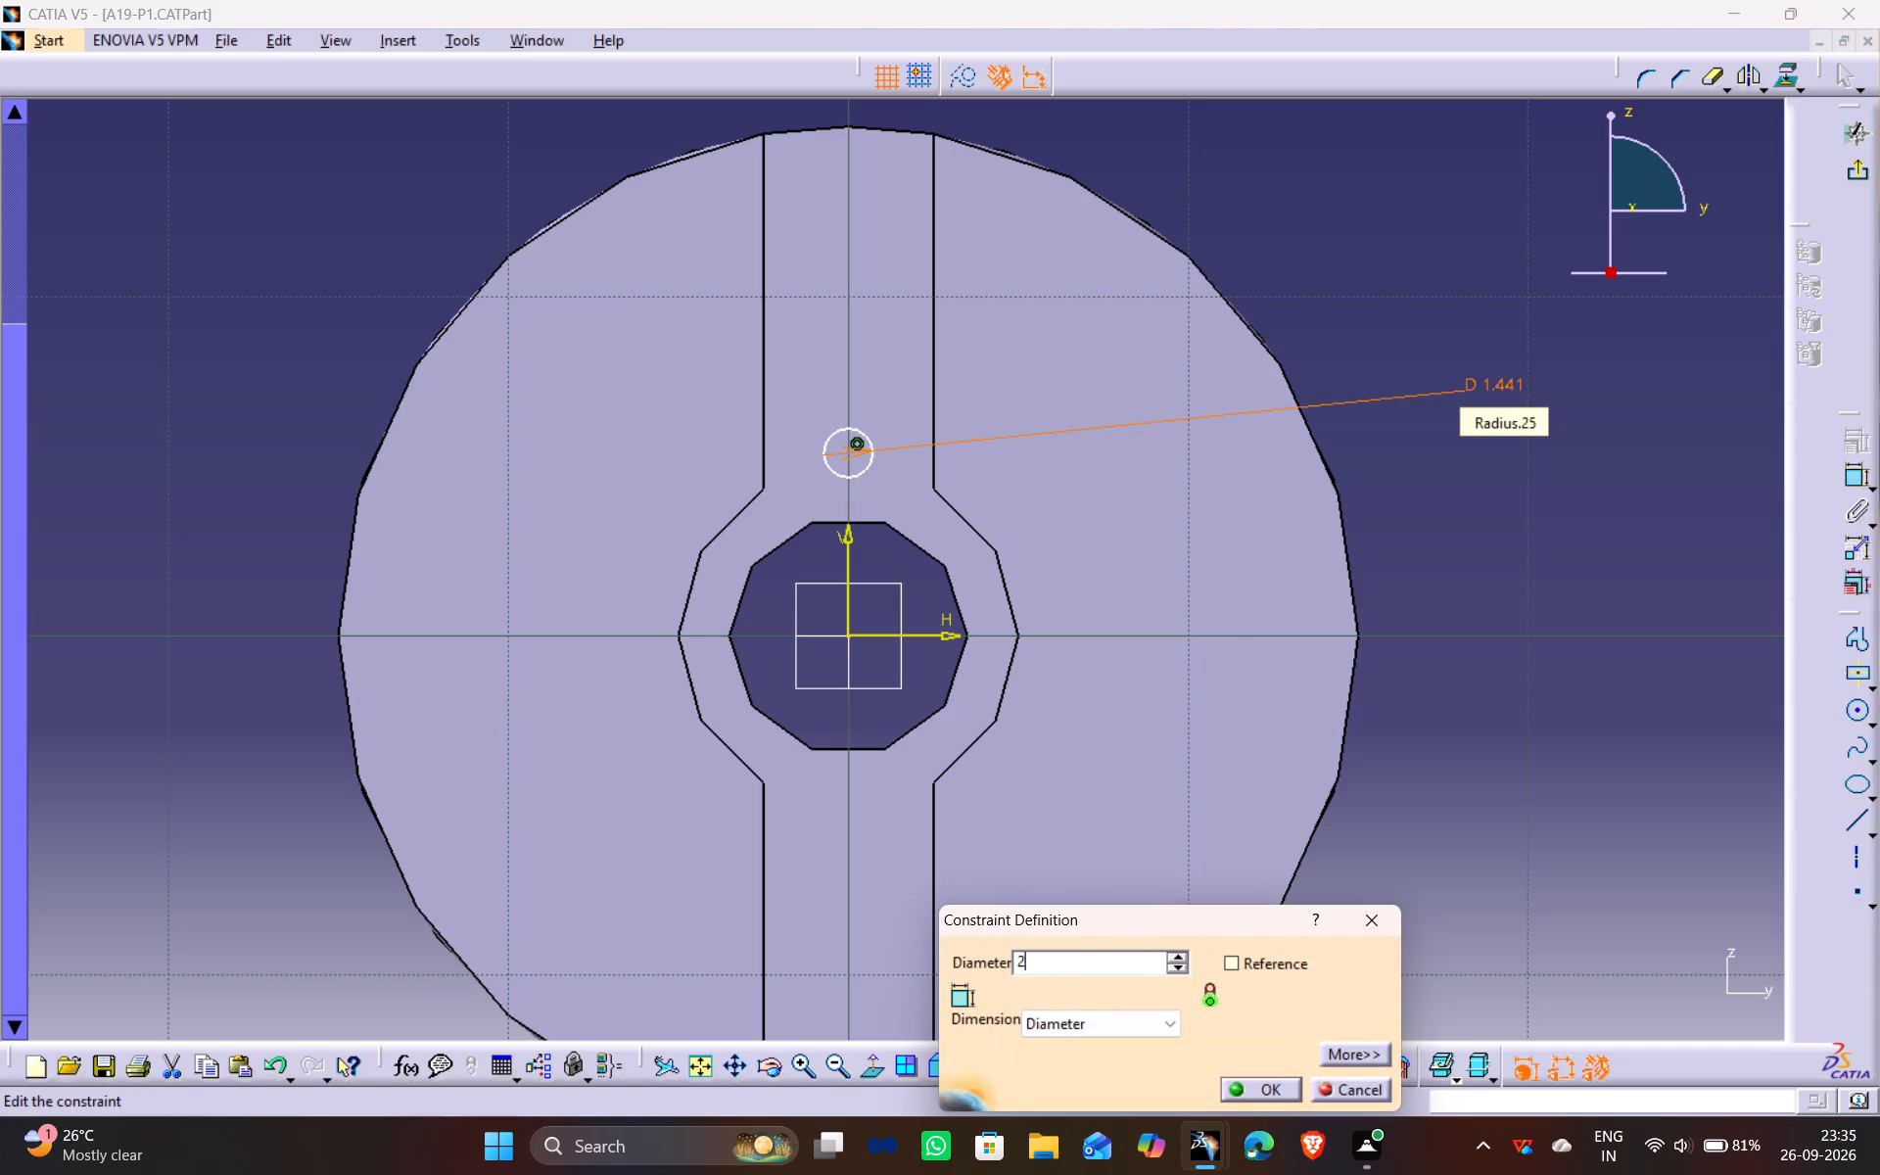
key(Return)
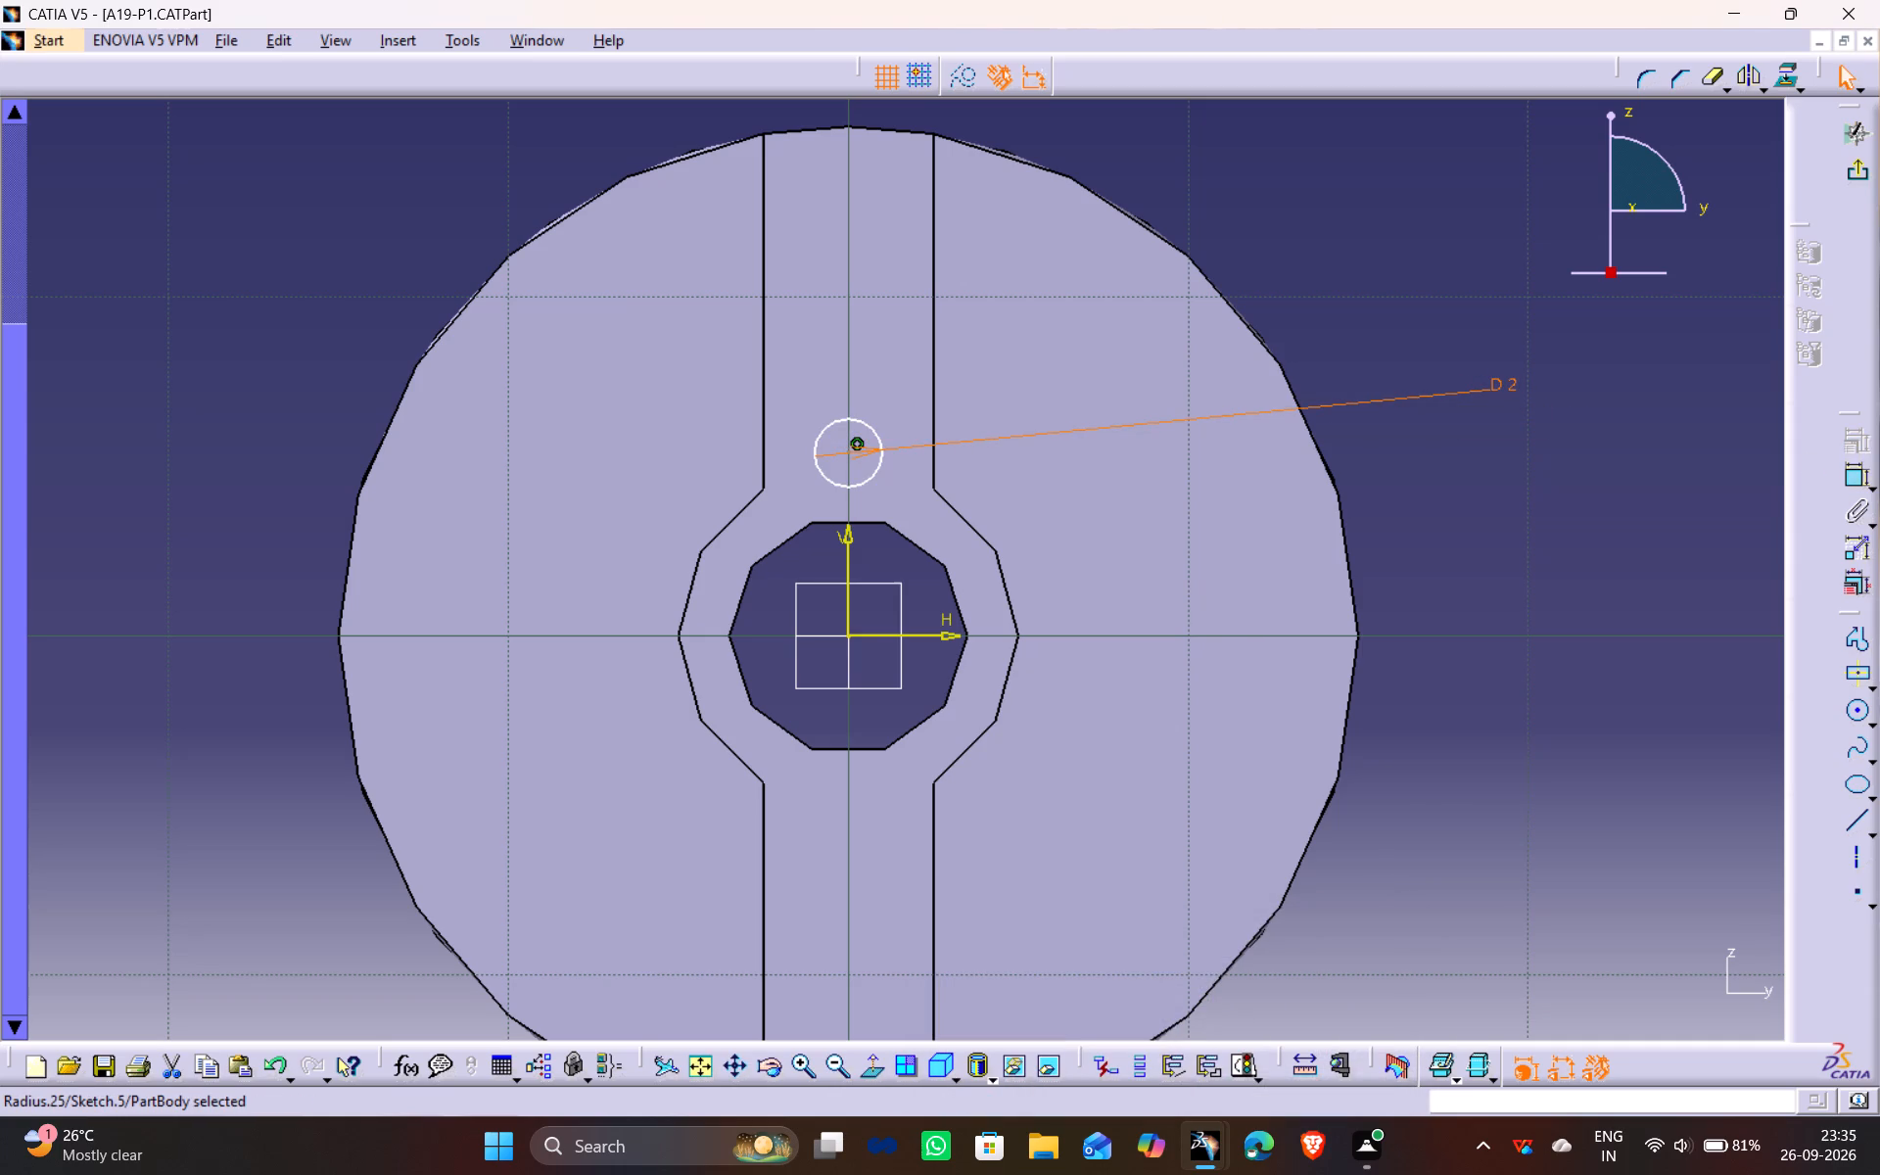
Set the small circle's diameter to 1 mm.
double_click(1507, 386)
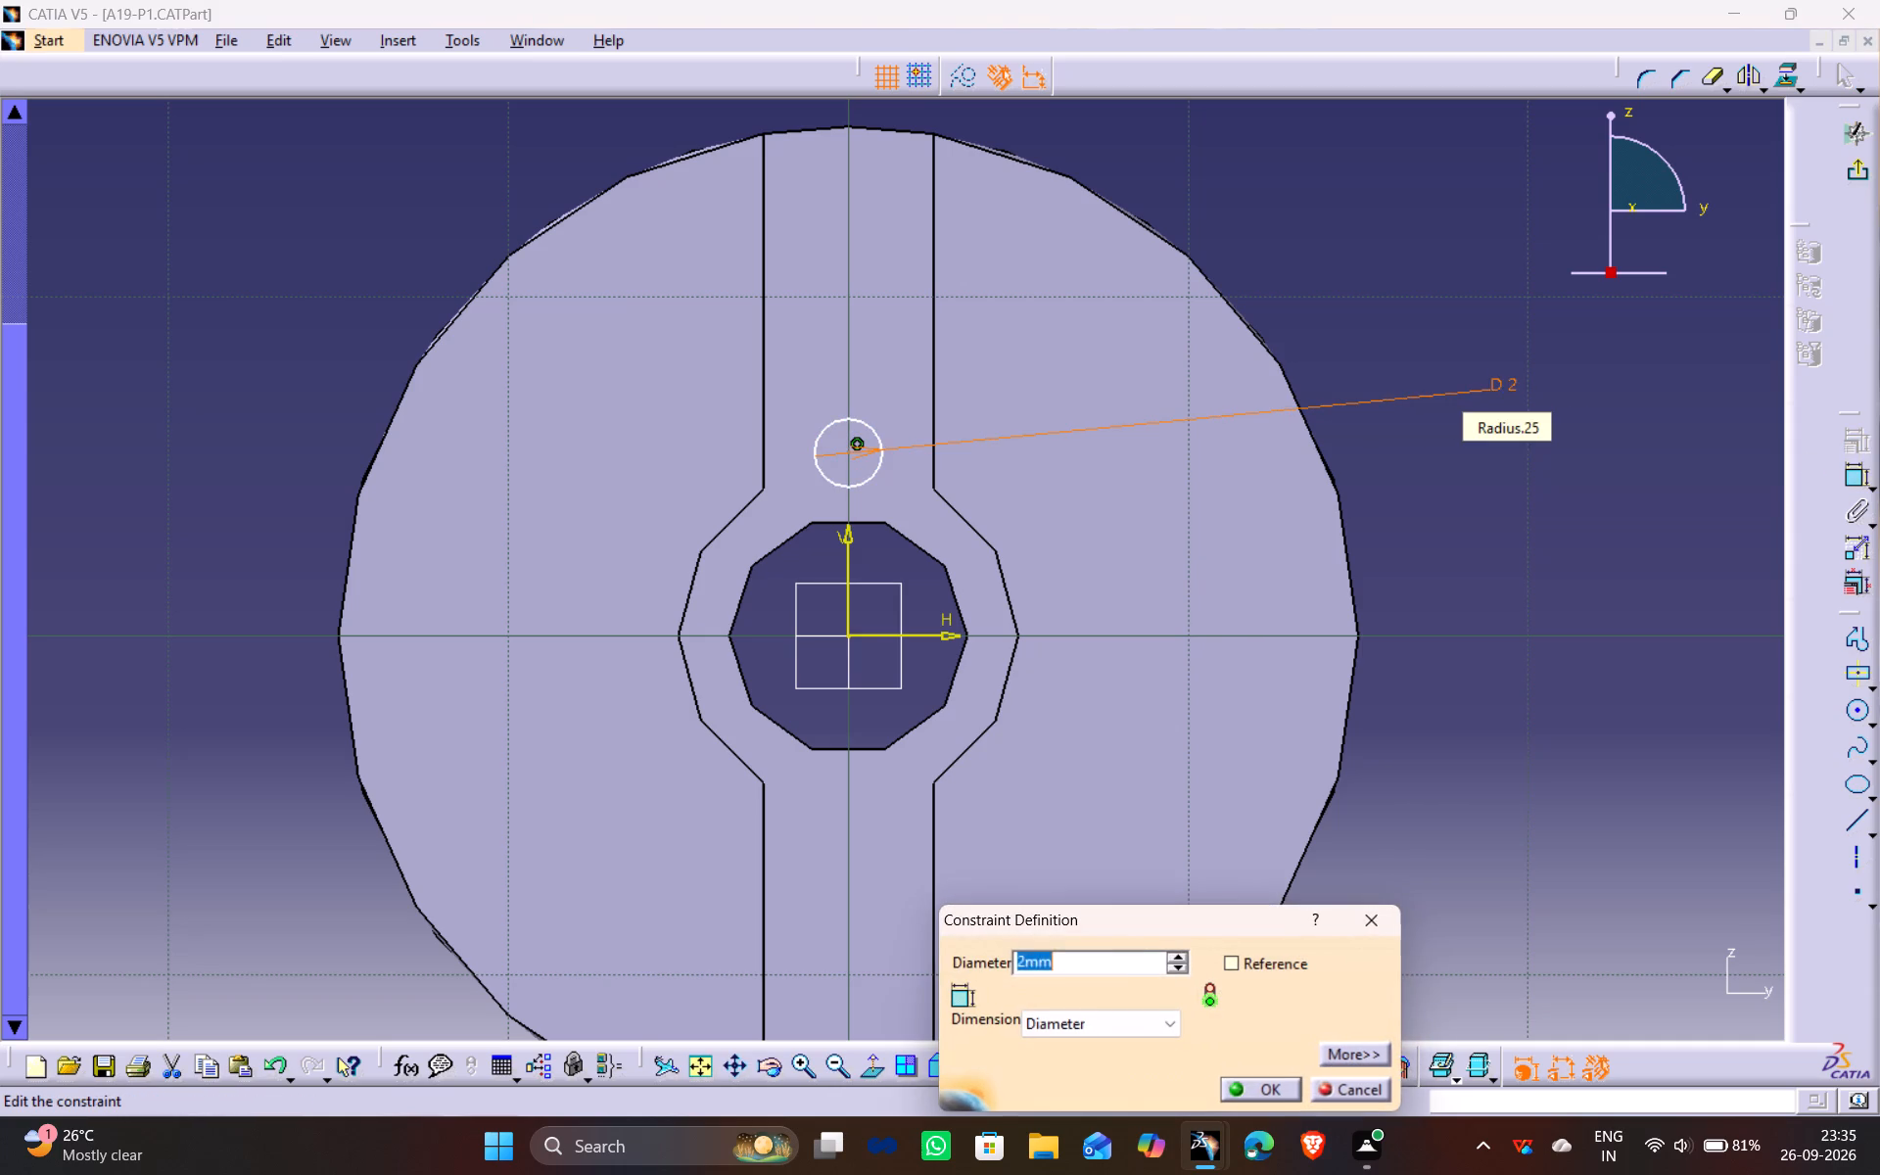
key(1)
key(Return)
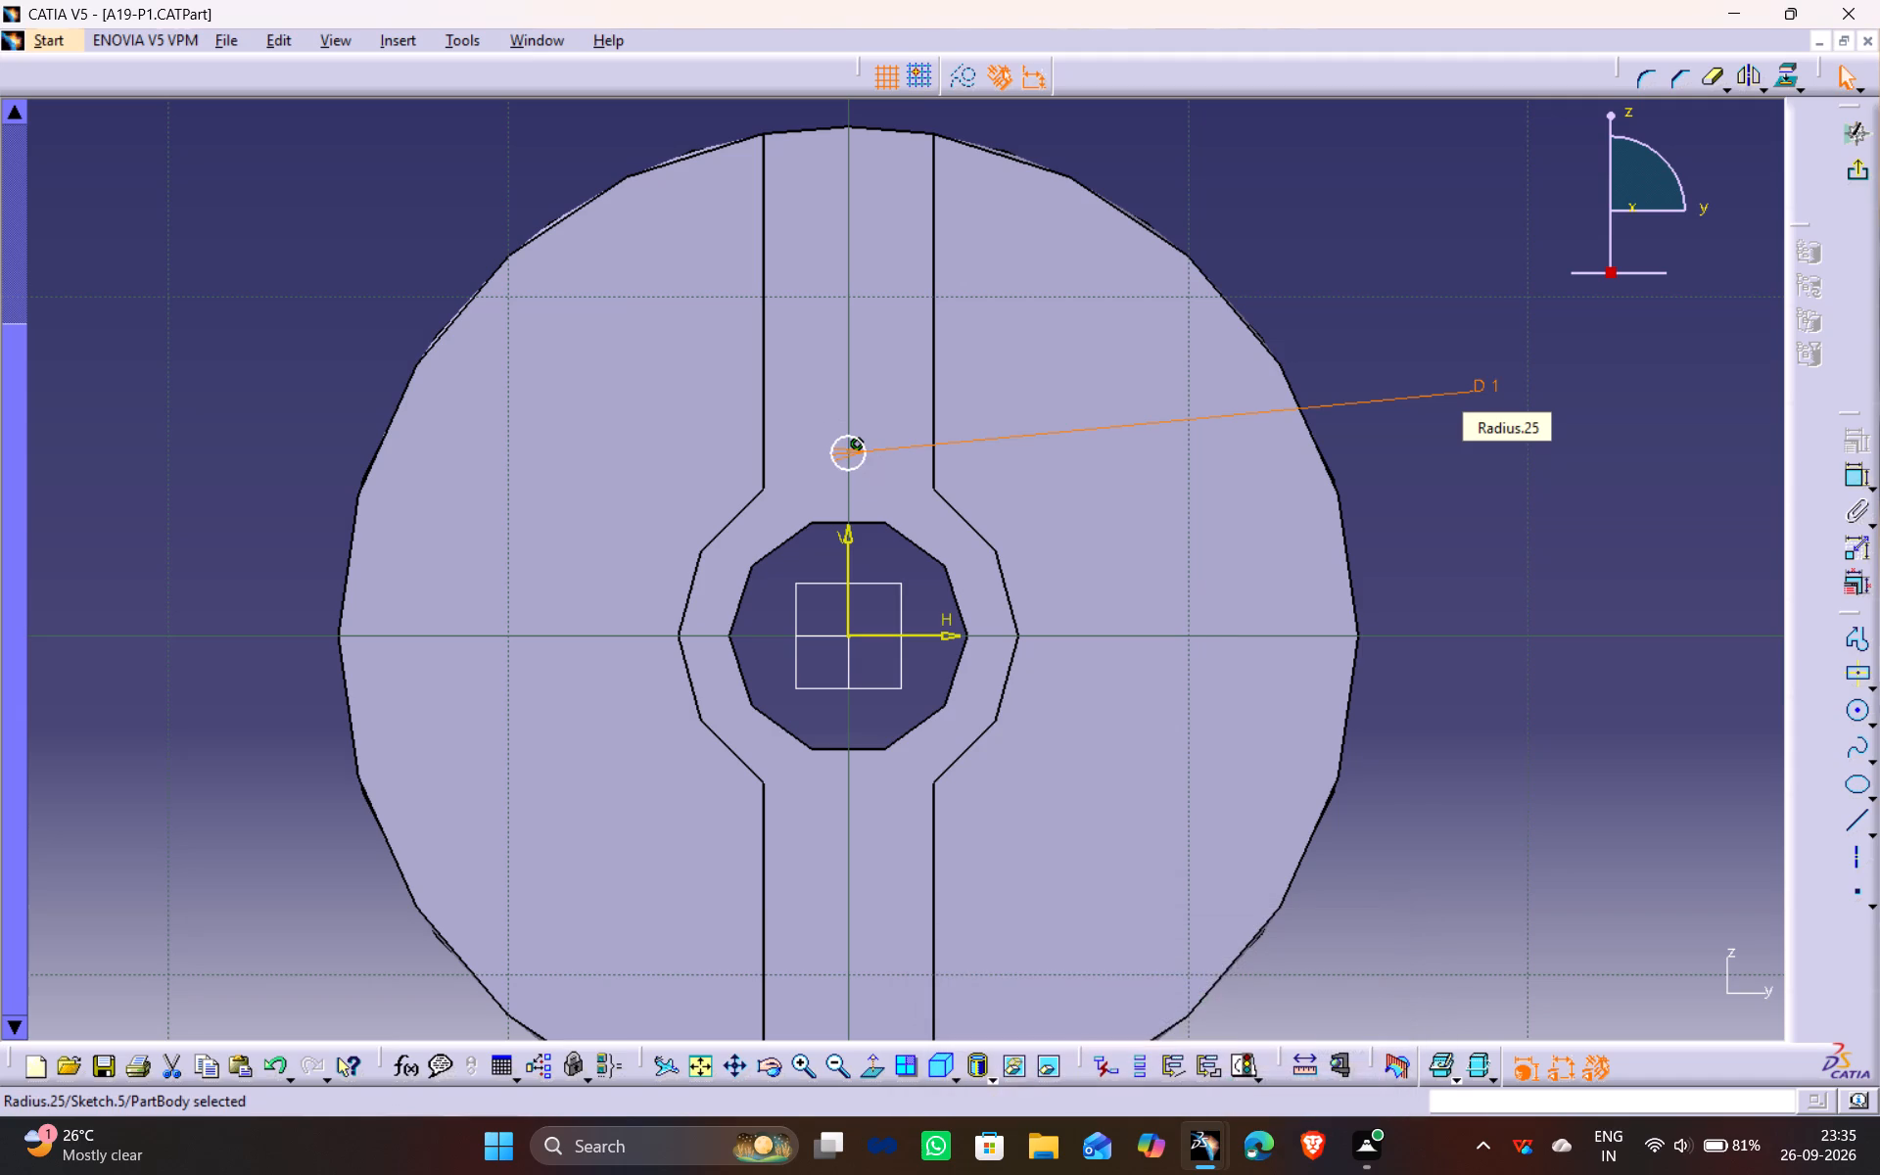
Set the small circle's diameter to 1.5 mm.
double_click(1486, 391)
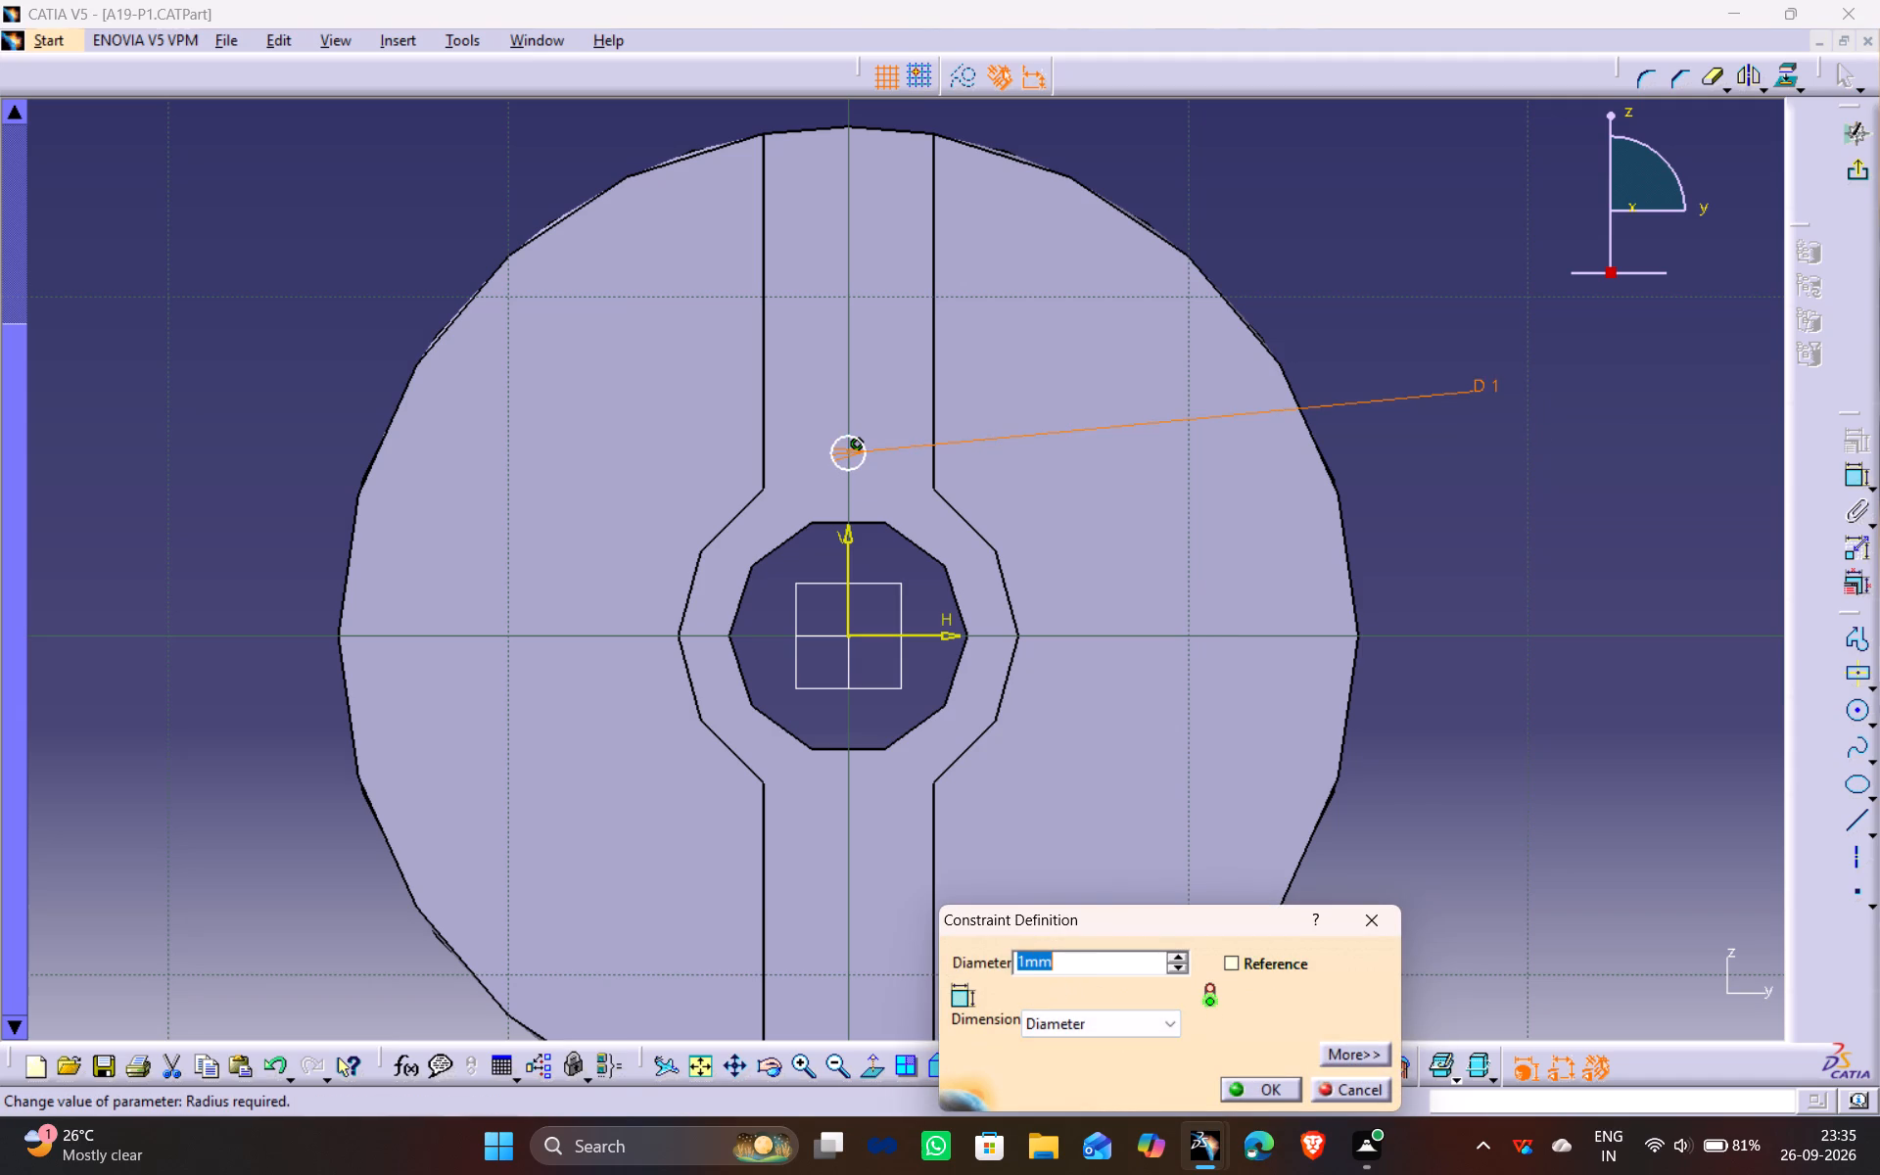
click(1018, 954)
key(Right)
text(.5)
key(Return)
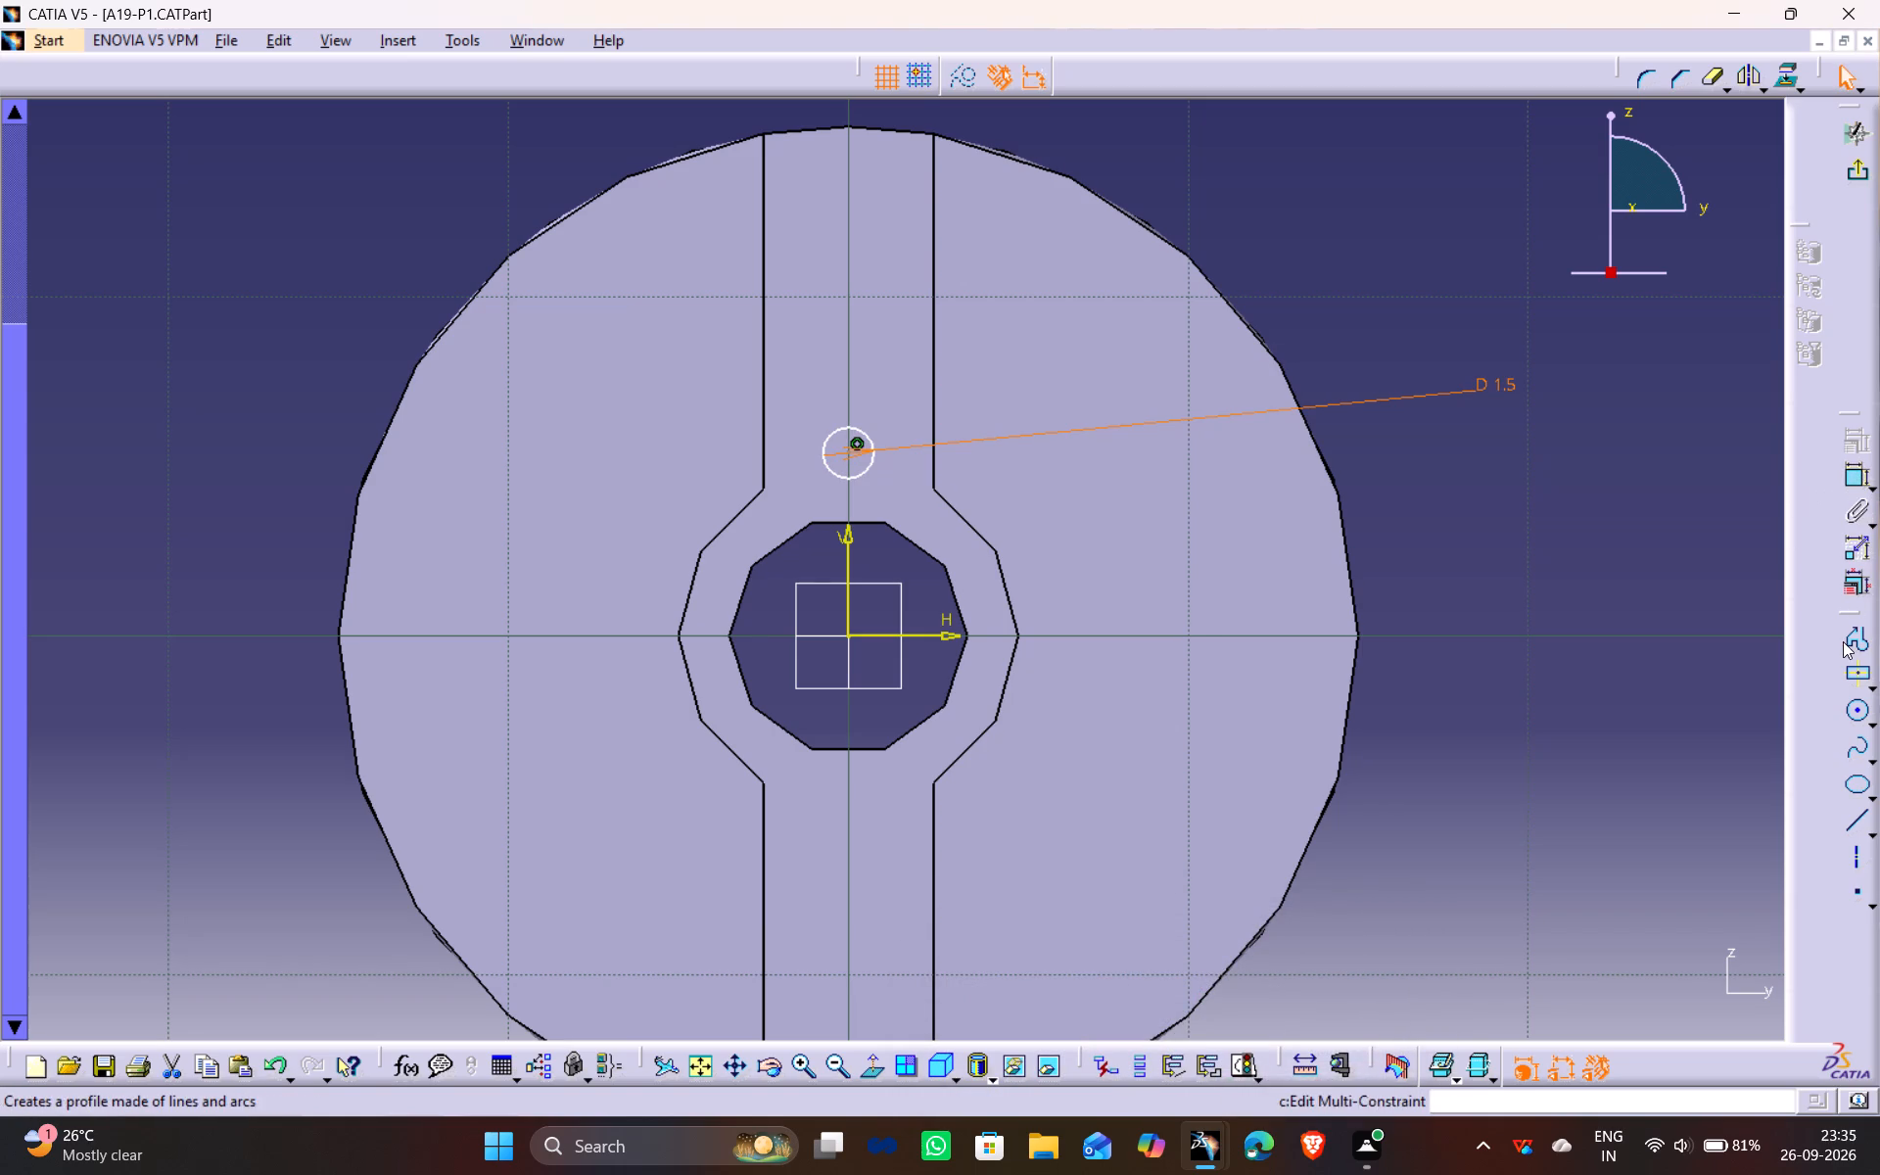
Draw a circle centred on the sketch origin and constrain it coincident with the edge of the 7 mm hole.
click(1861, 721)
click(847, 639)
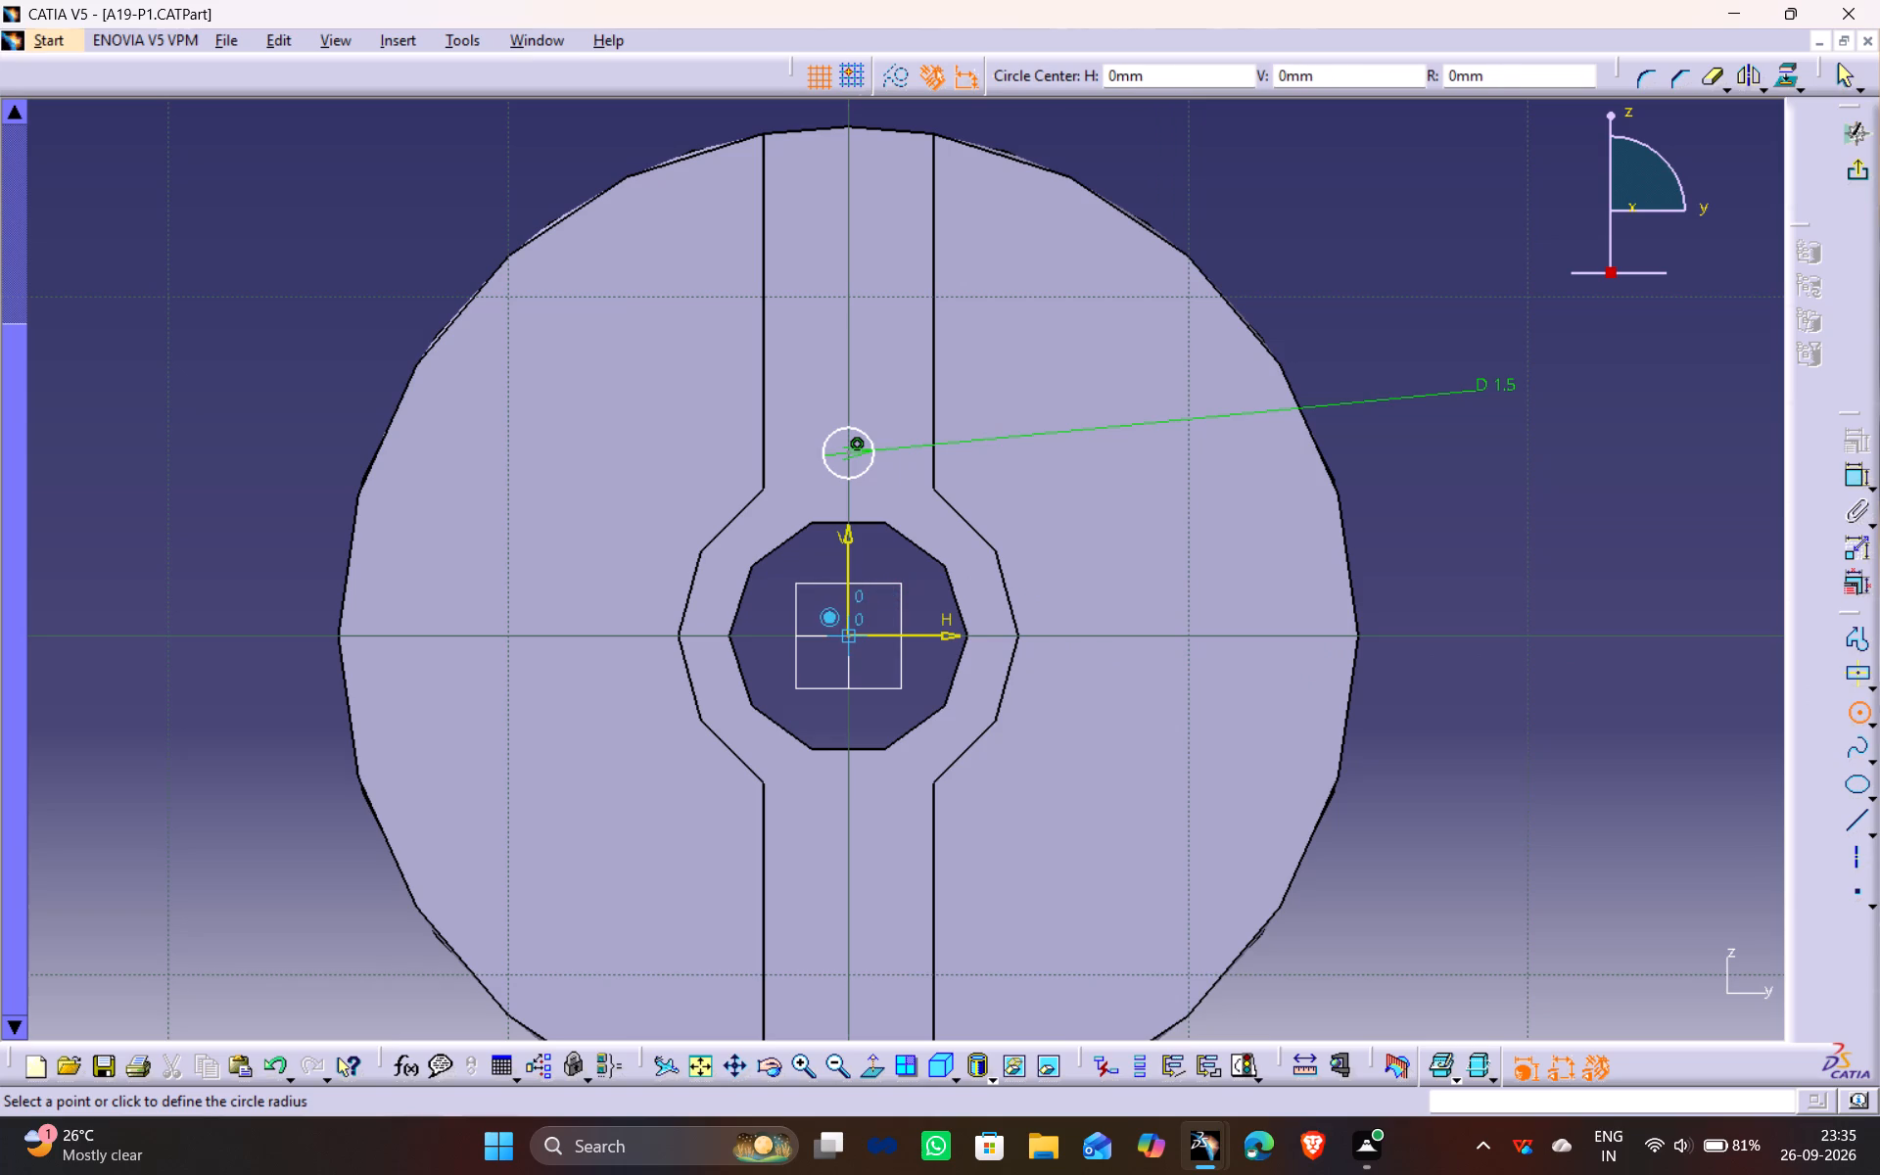
click(960, 560)
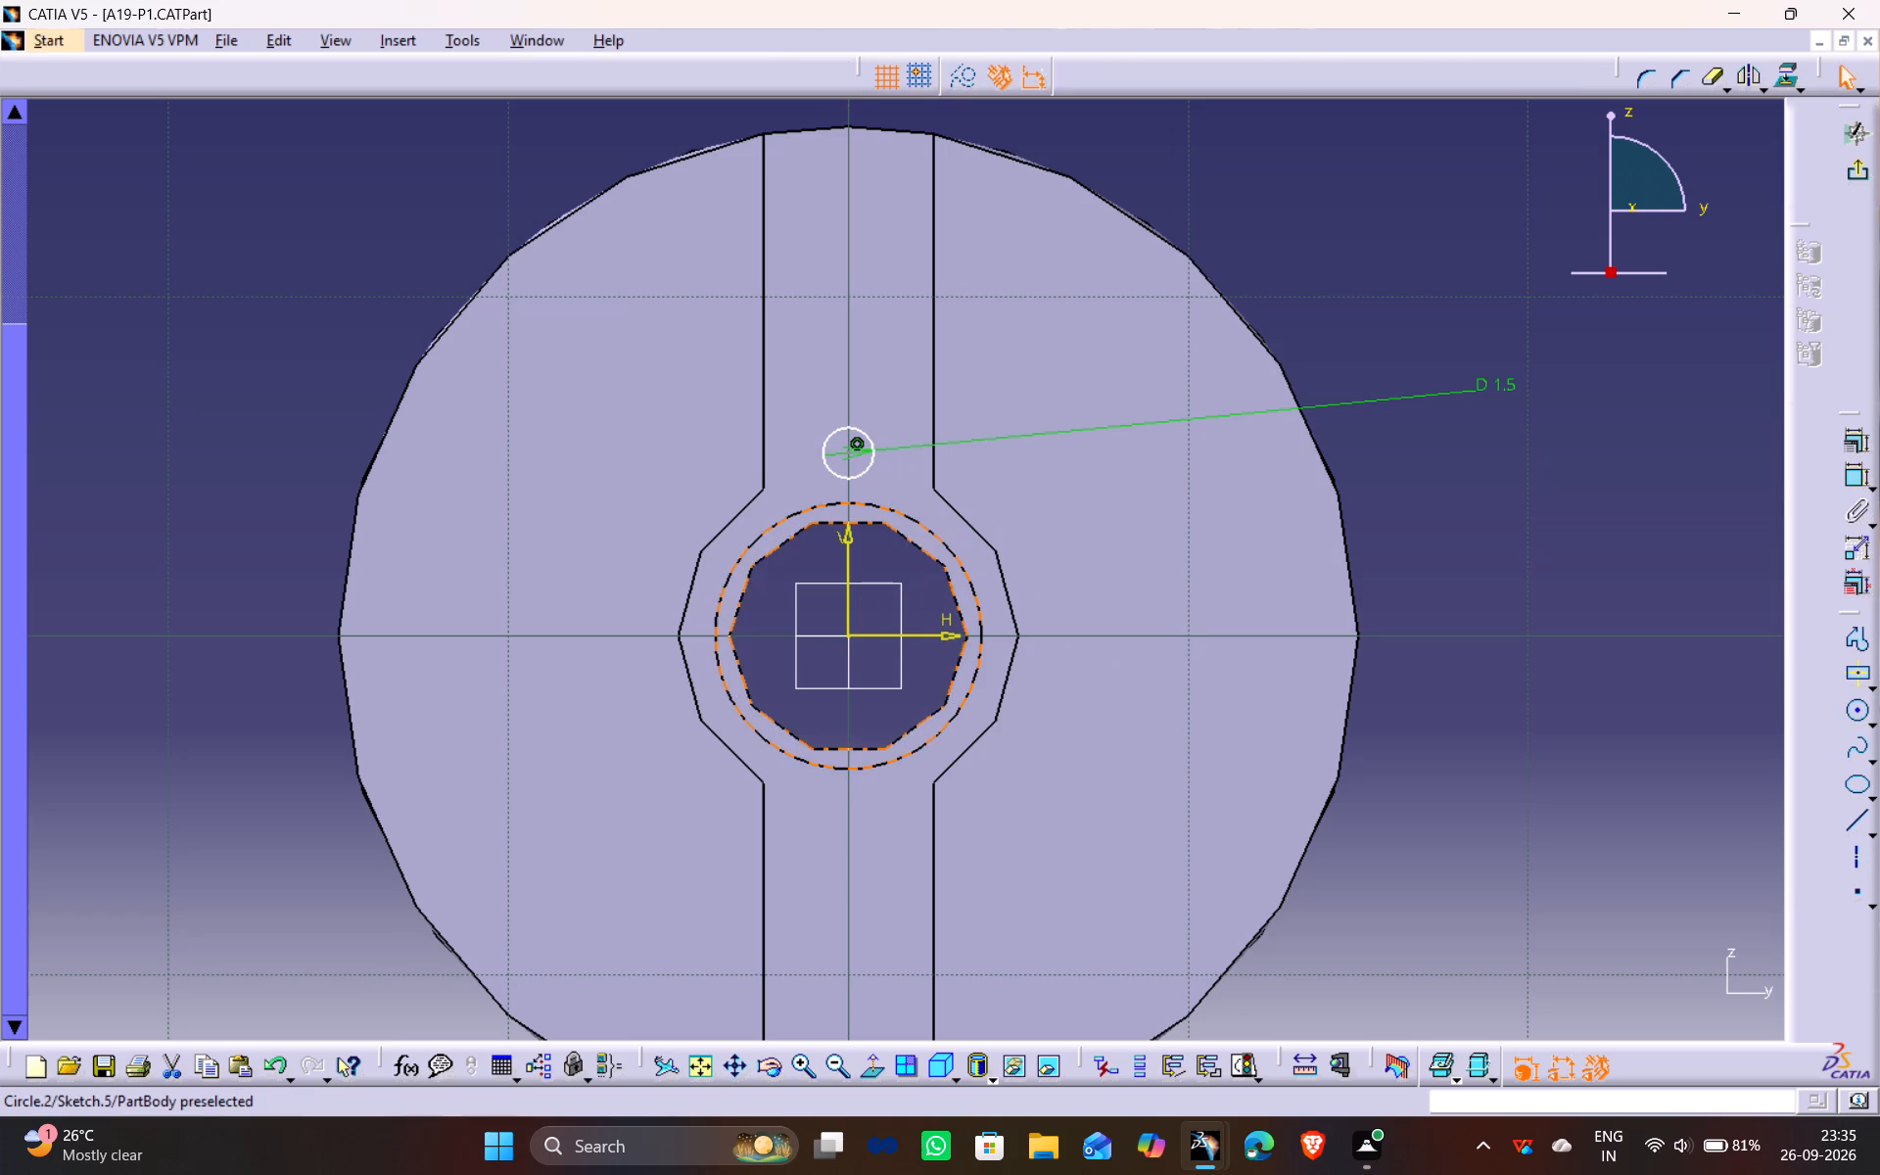
ctrl+click(950, 579)
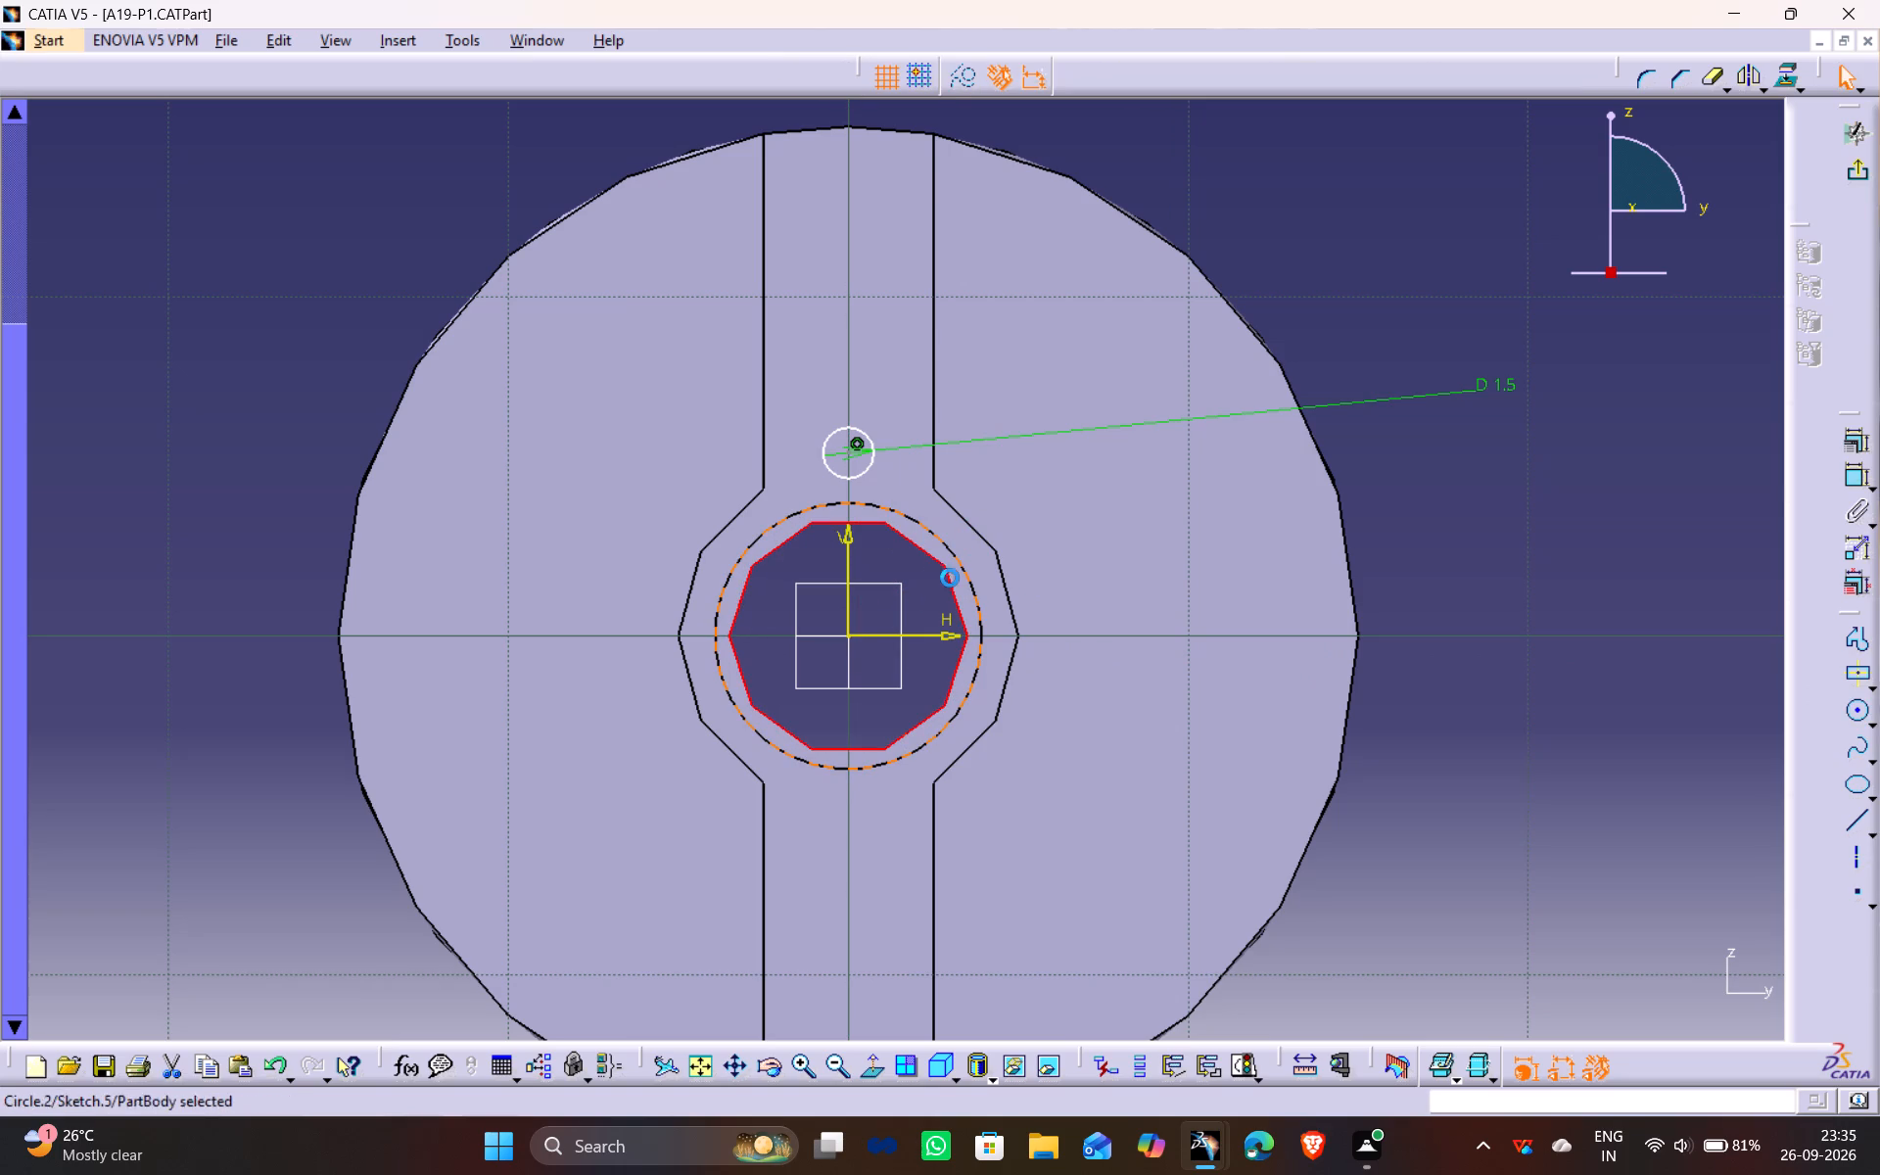
click(1854, 438)
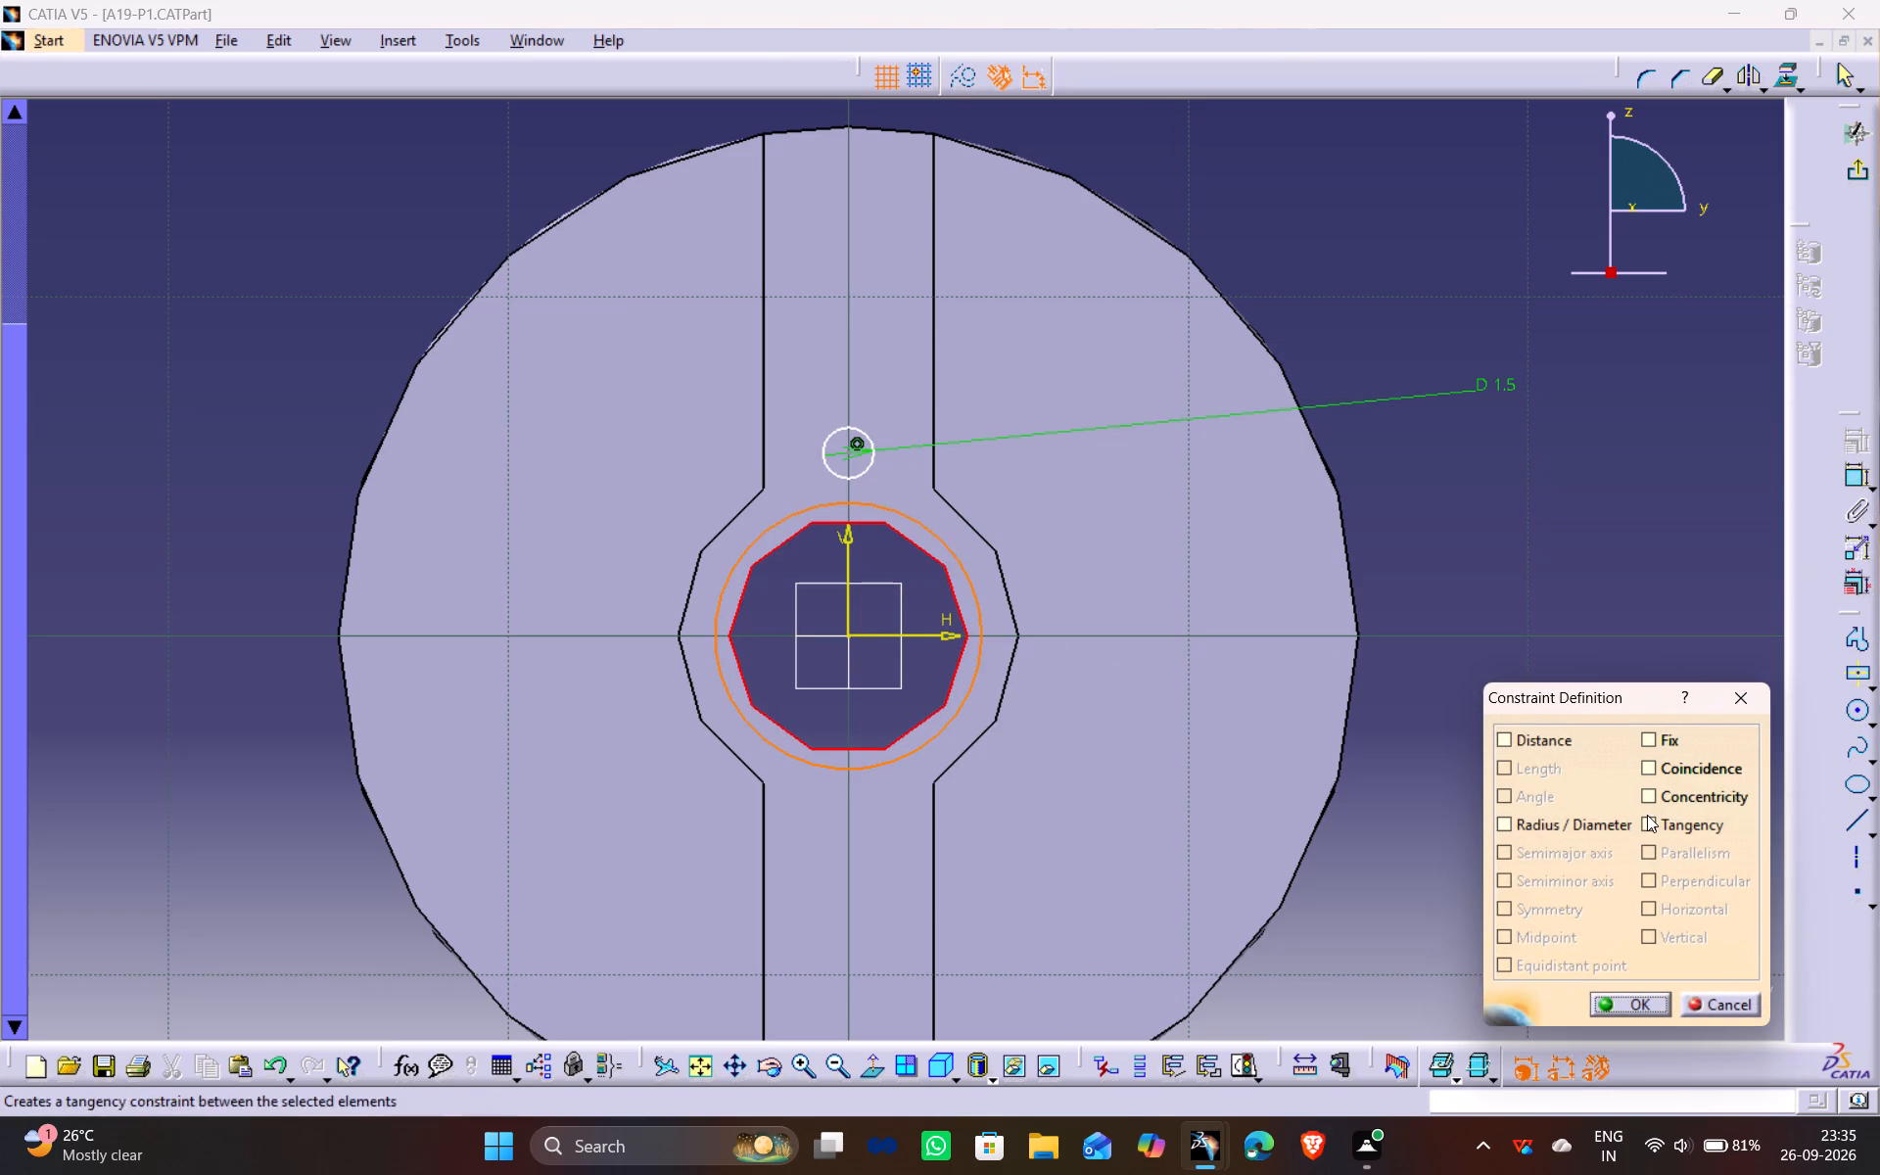
click(1717, 774)
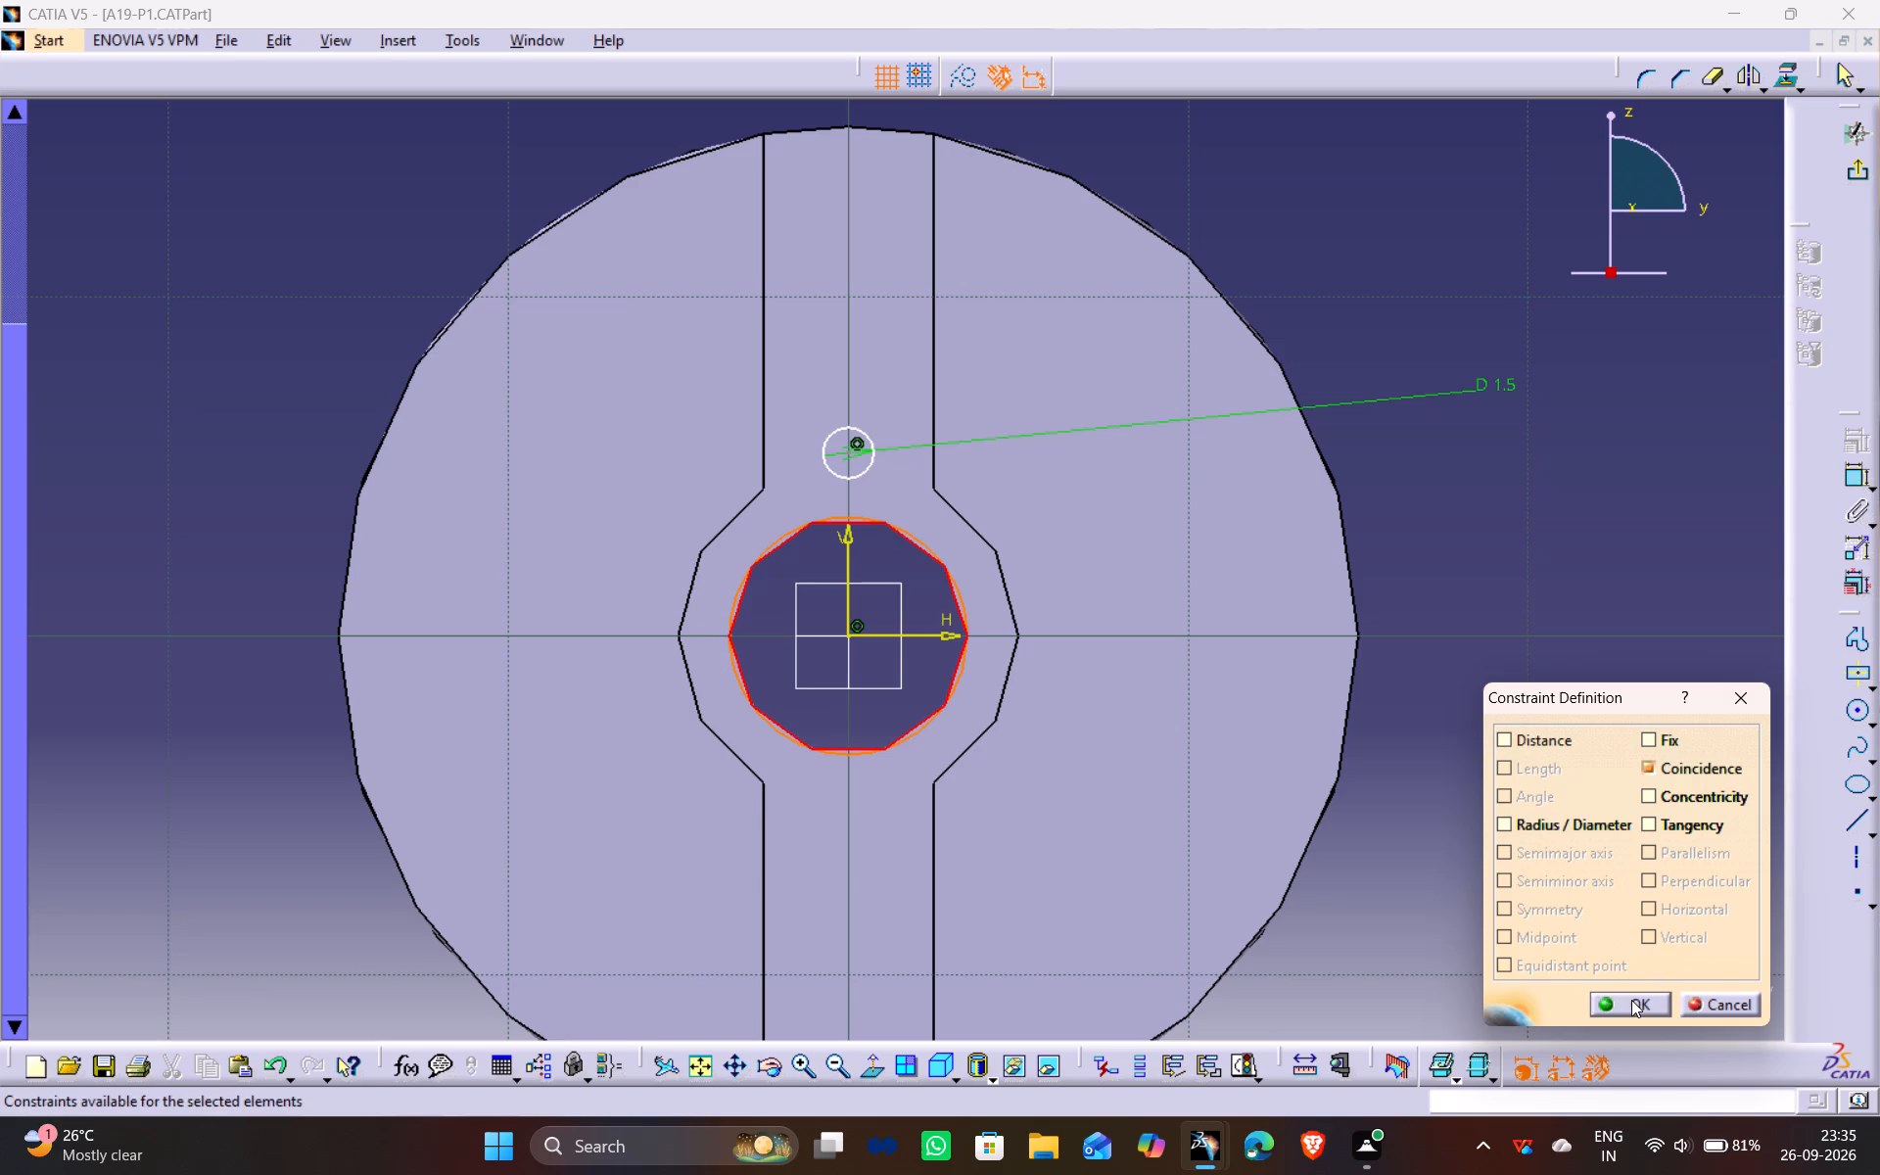
click(1631, 1000)
Draw two vertical lines, each about 1.97 mm long, from either side of the small circle to the edge of the origin-centred circle.
click(1863, 830)
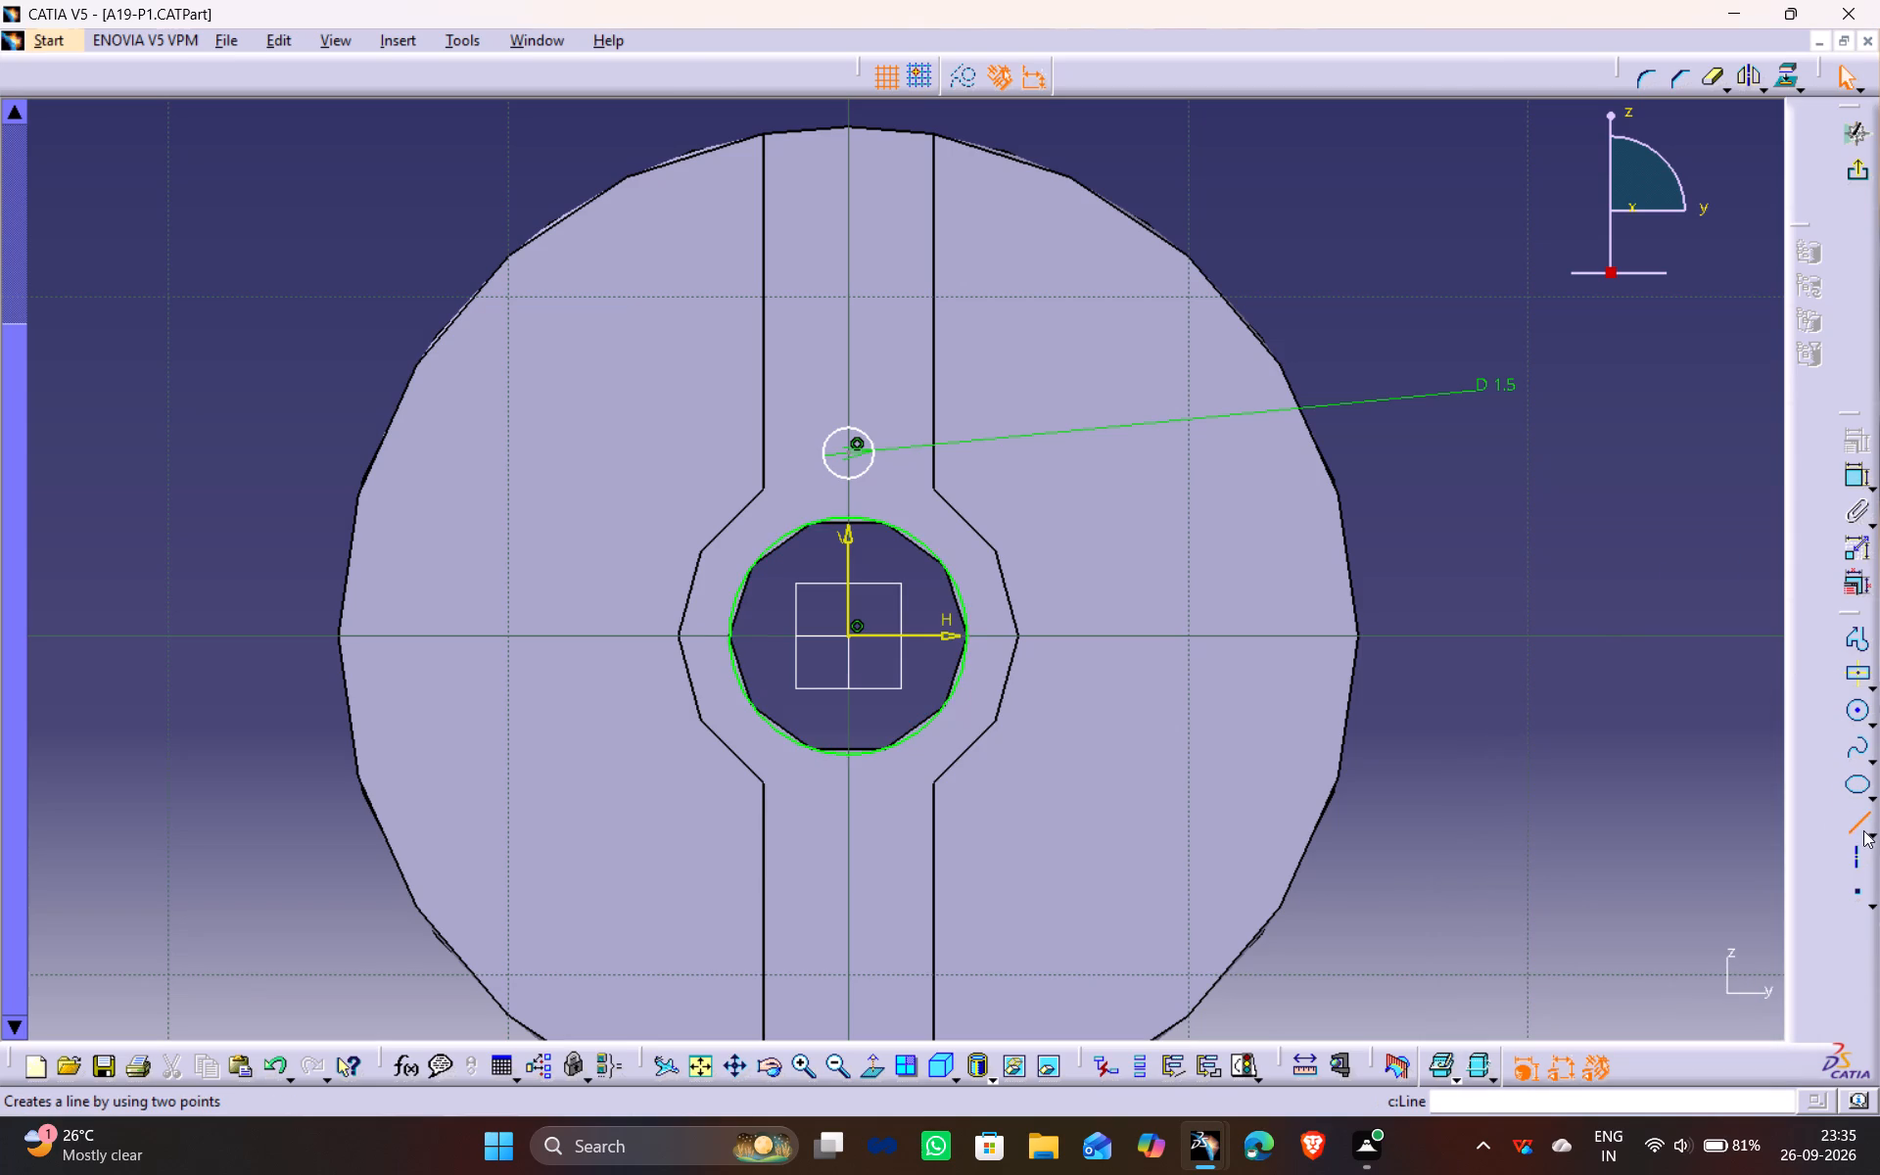
ctrl+middle_drag(885, 632, 855, 518)
middle_drag(800, 385, 888, 509)
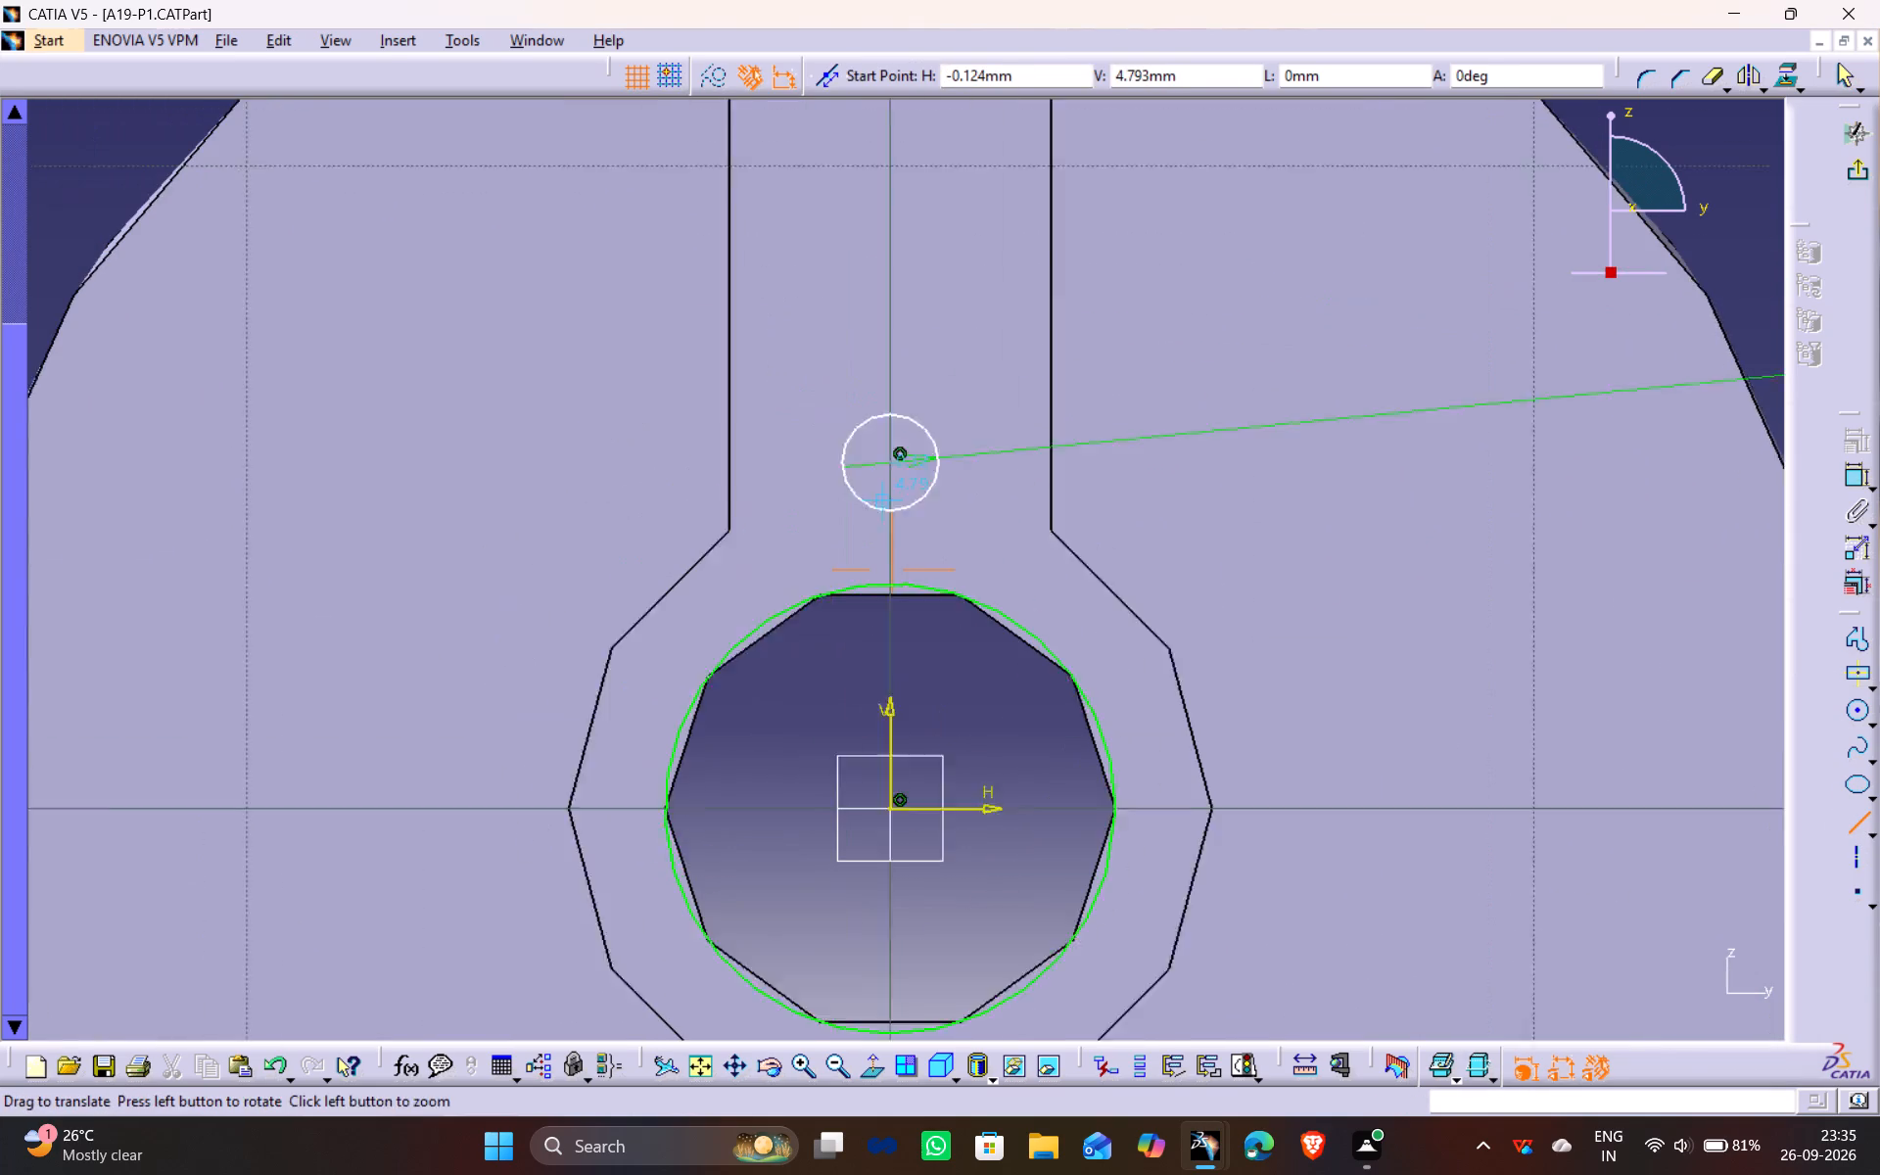
middle_drag(888, 509, 906, 536)
click(862, 492)
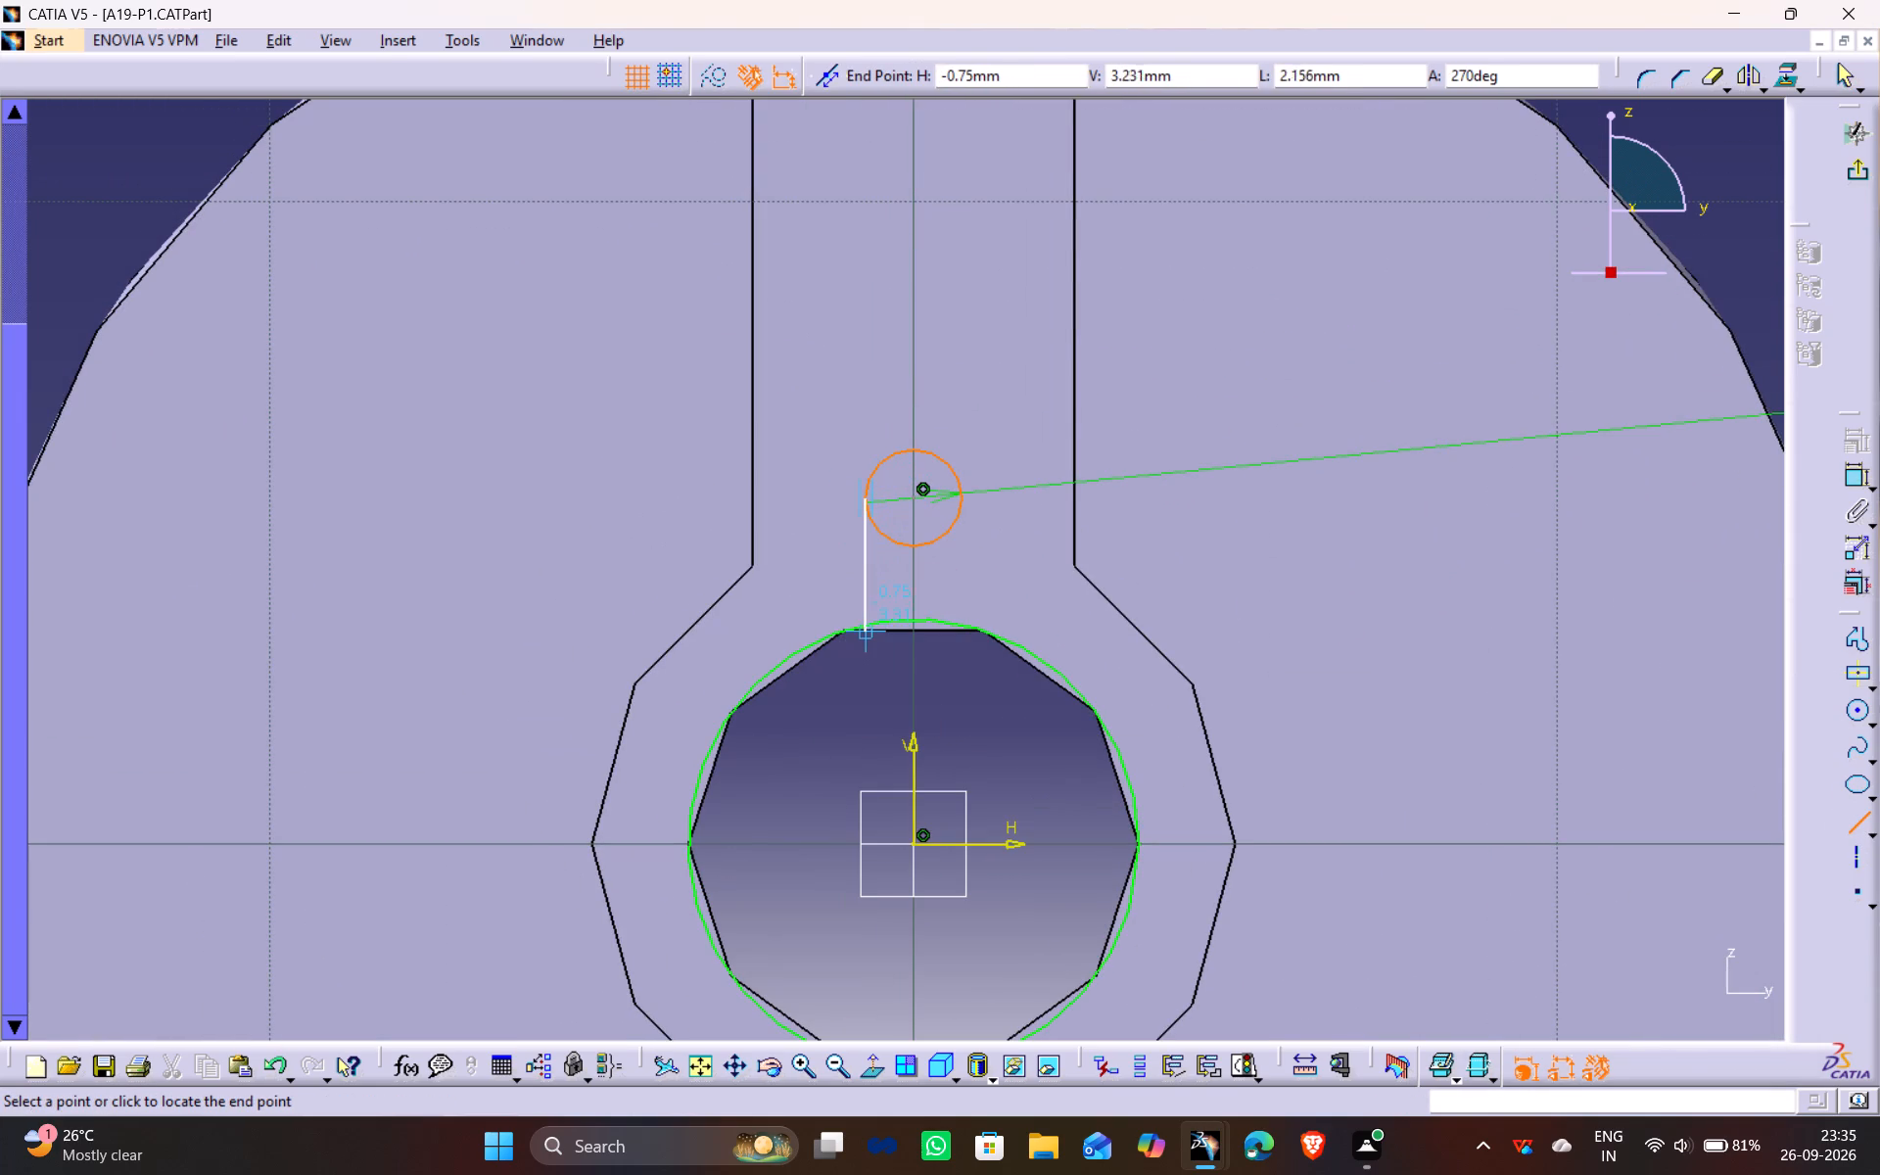
click(866, 626)
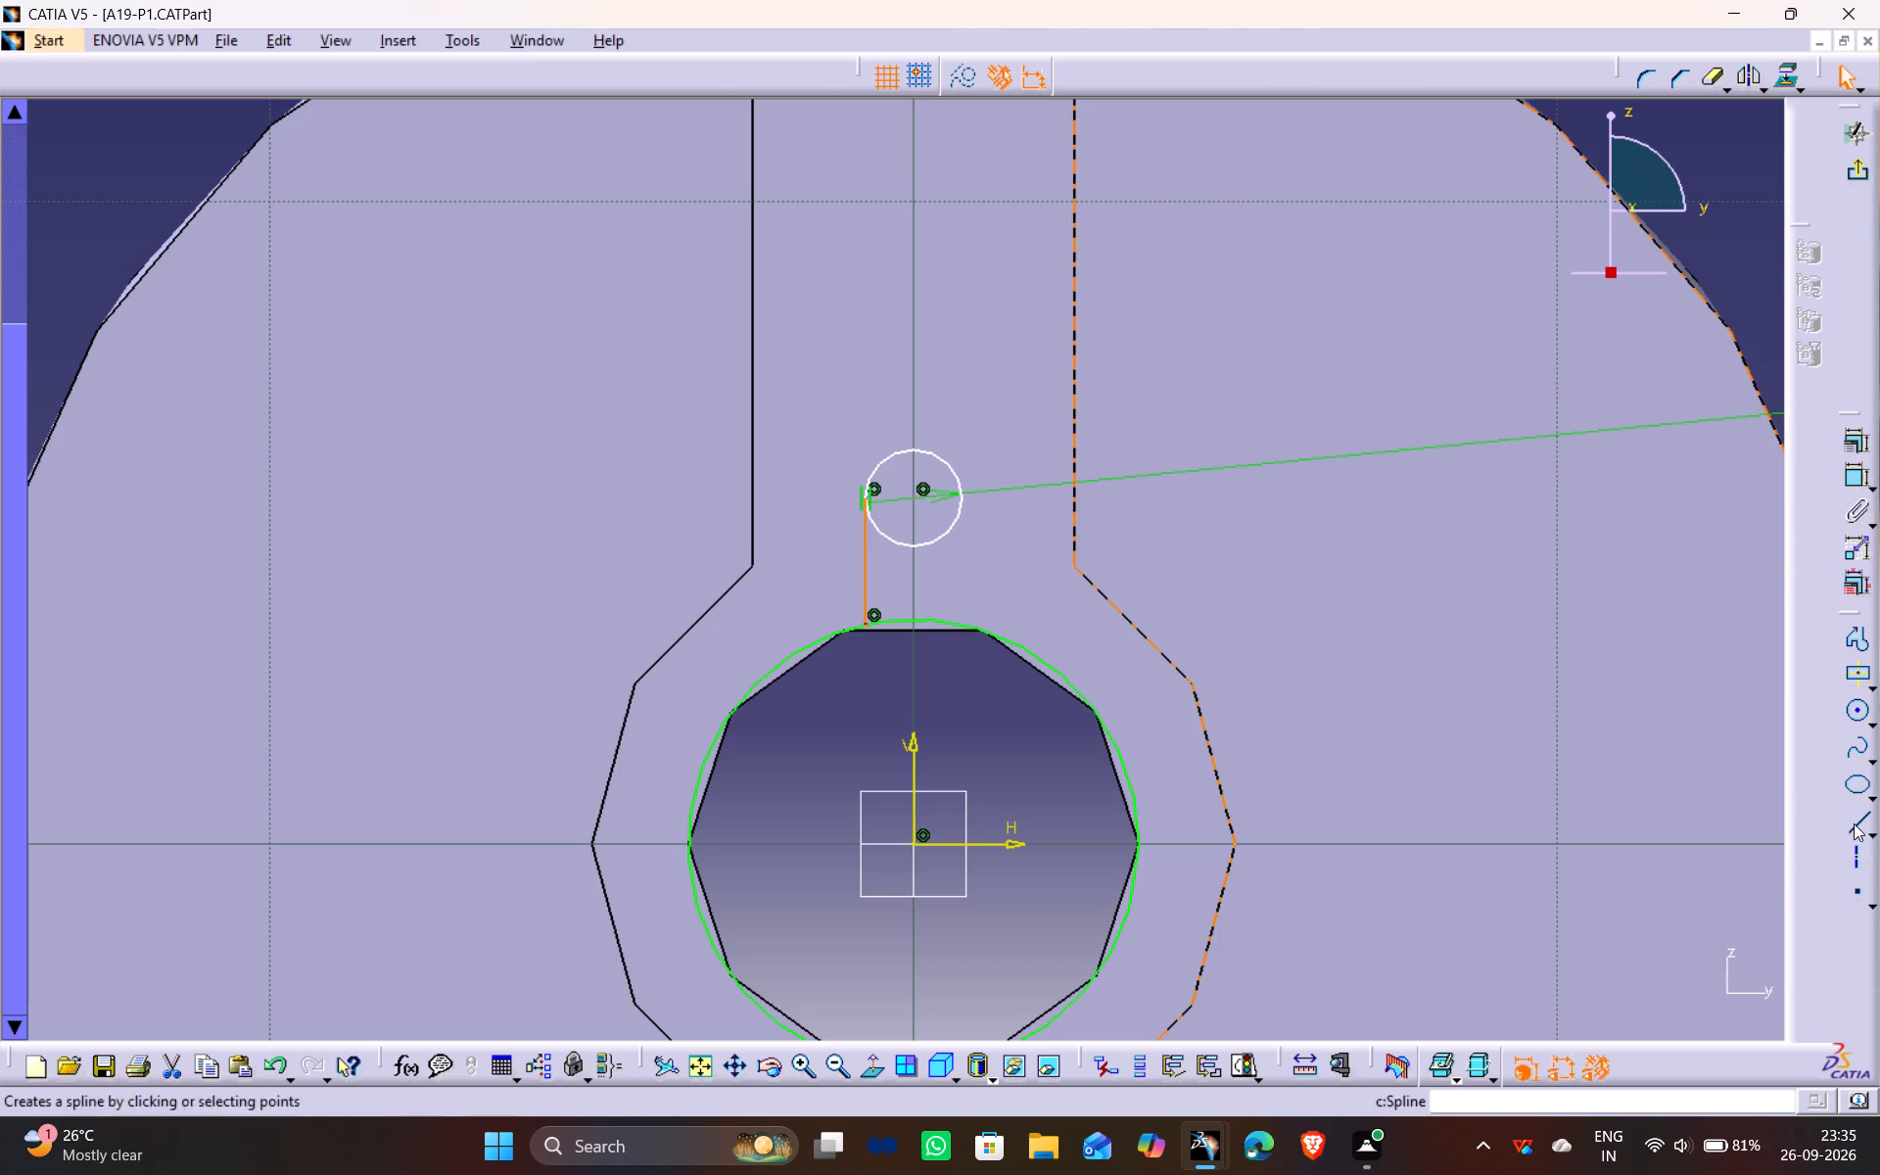
click(1854, 823)
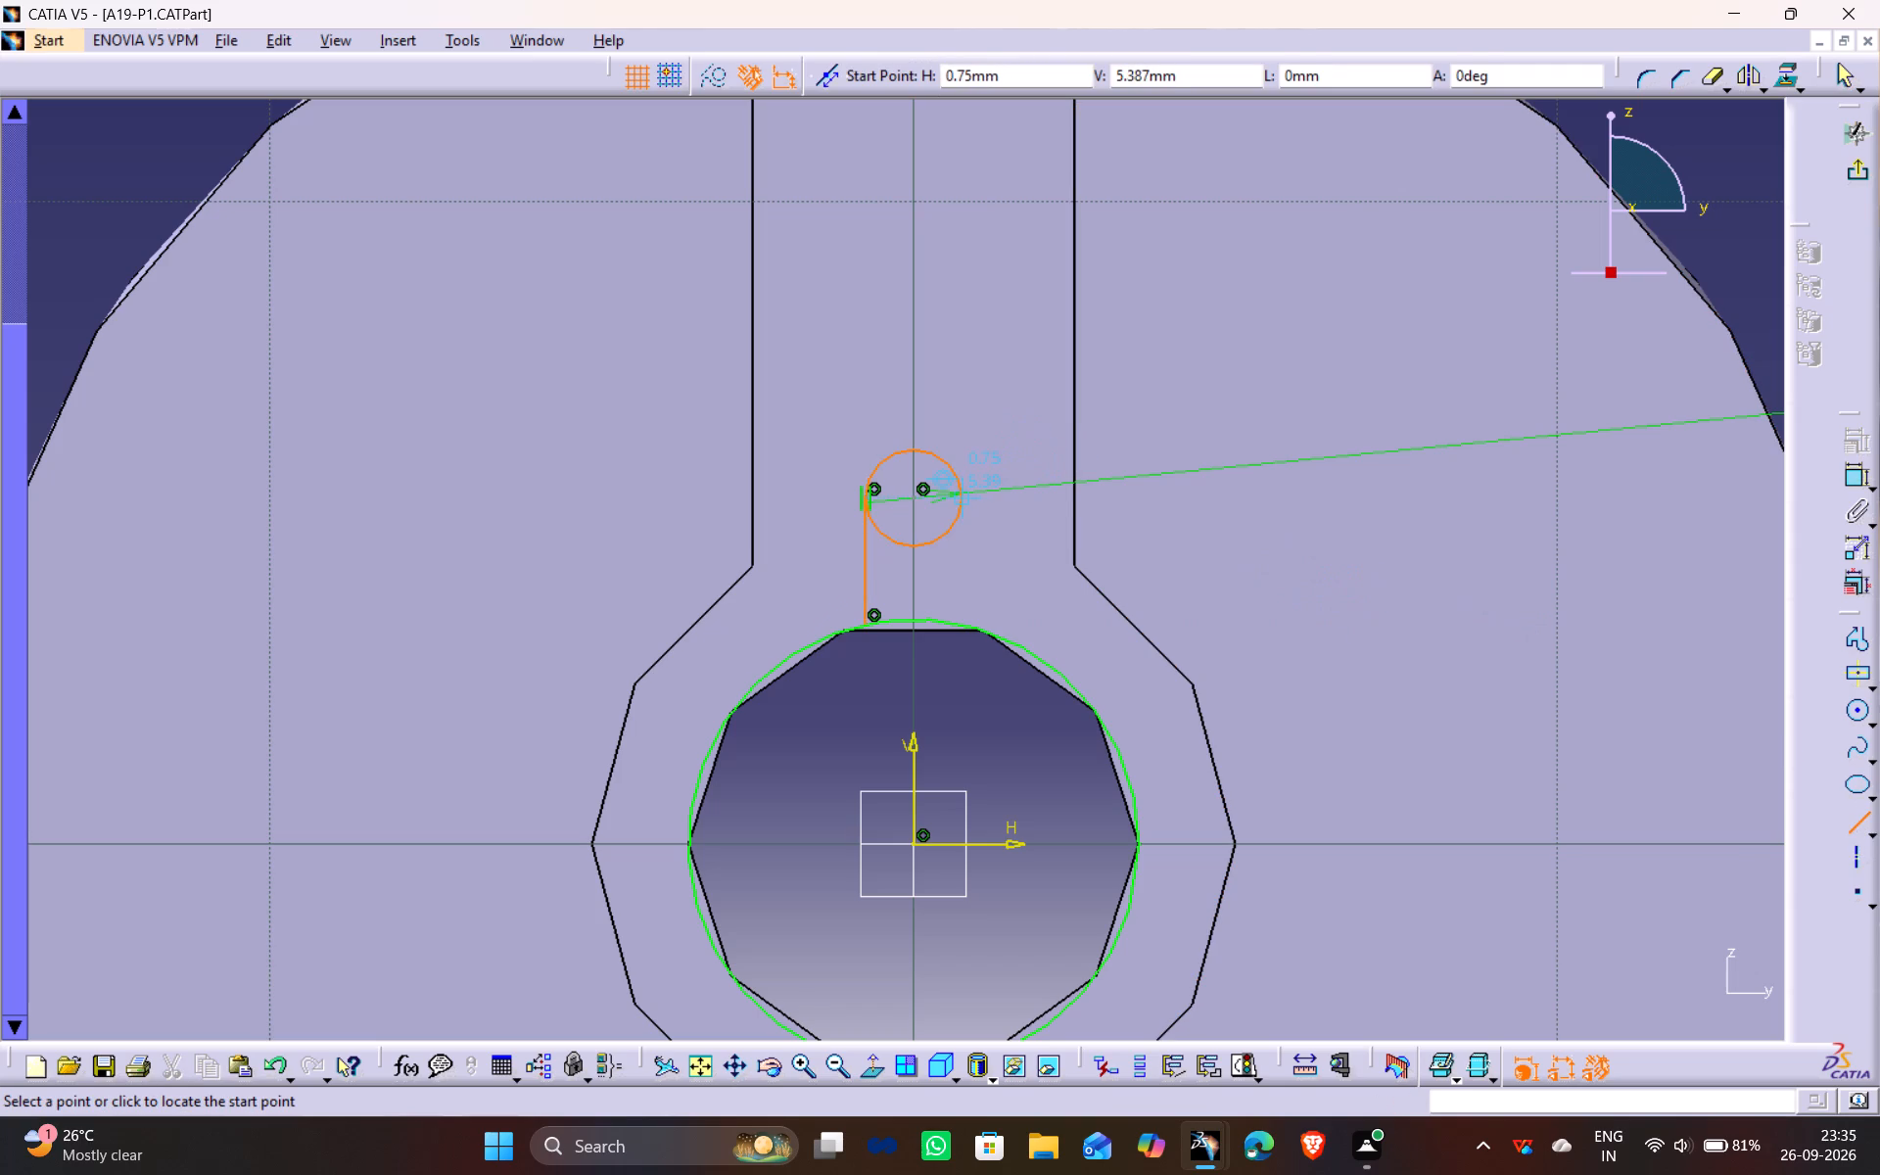
click(957, 499)
click(962, 624)
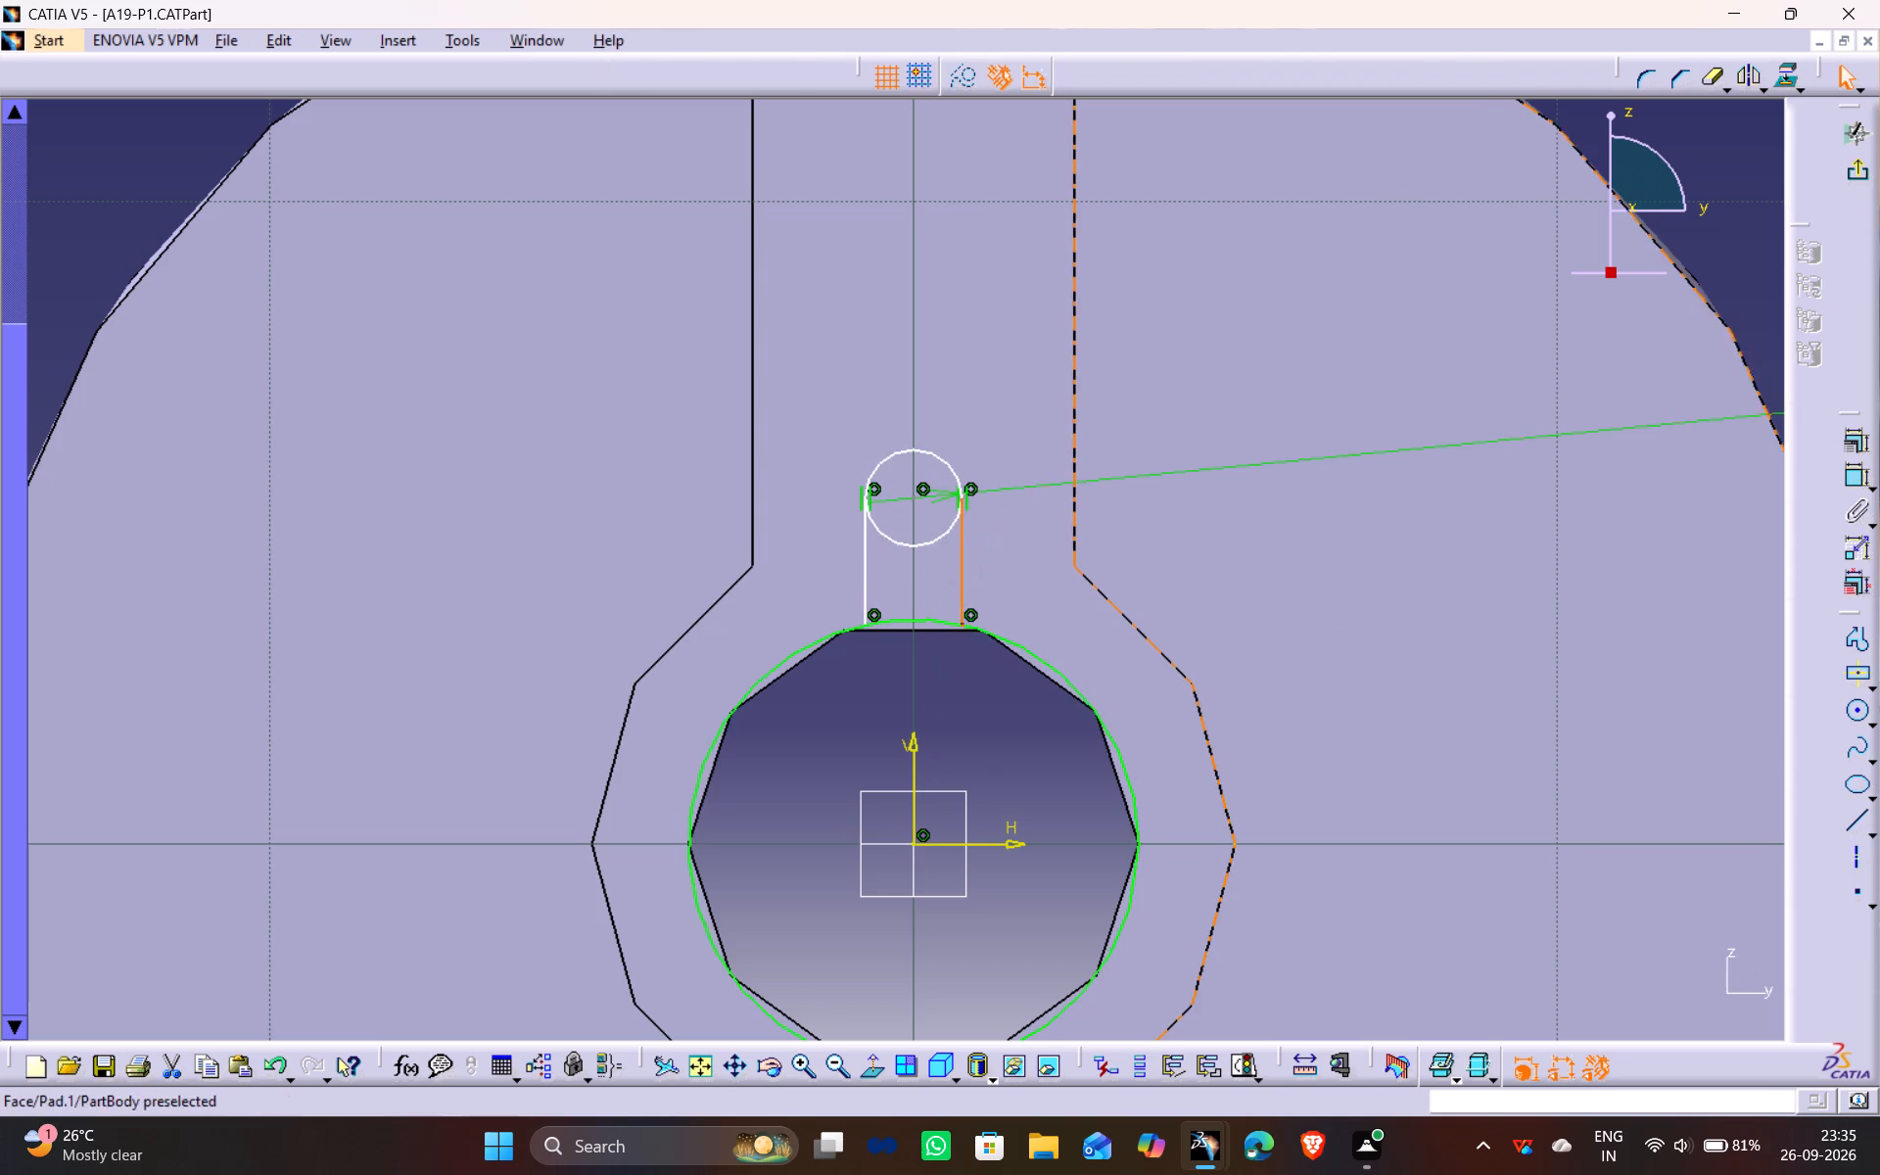
ctrl+middle_drag(961, 701, 943, 613)
click(995, 559)
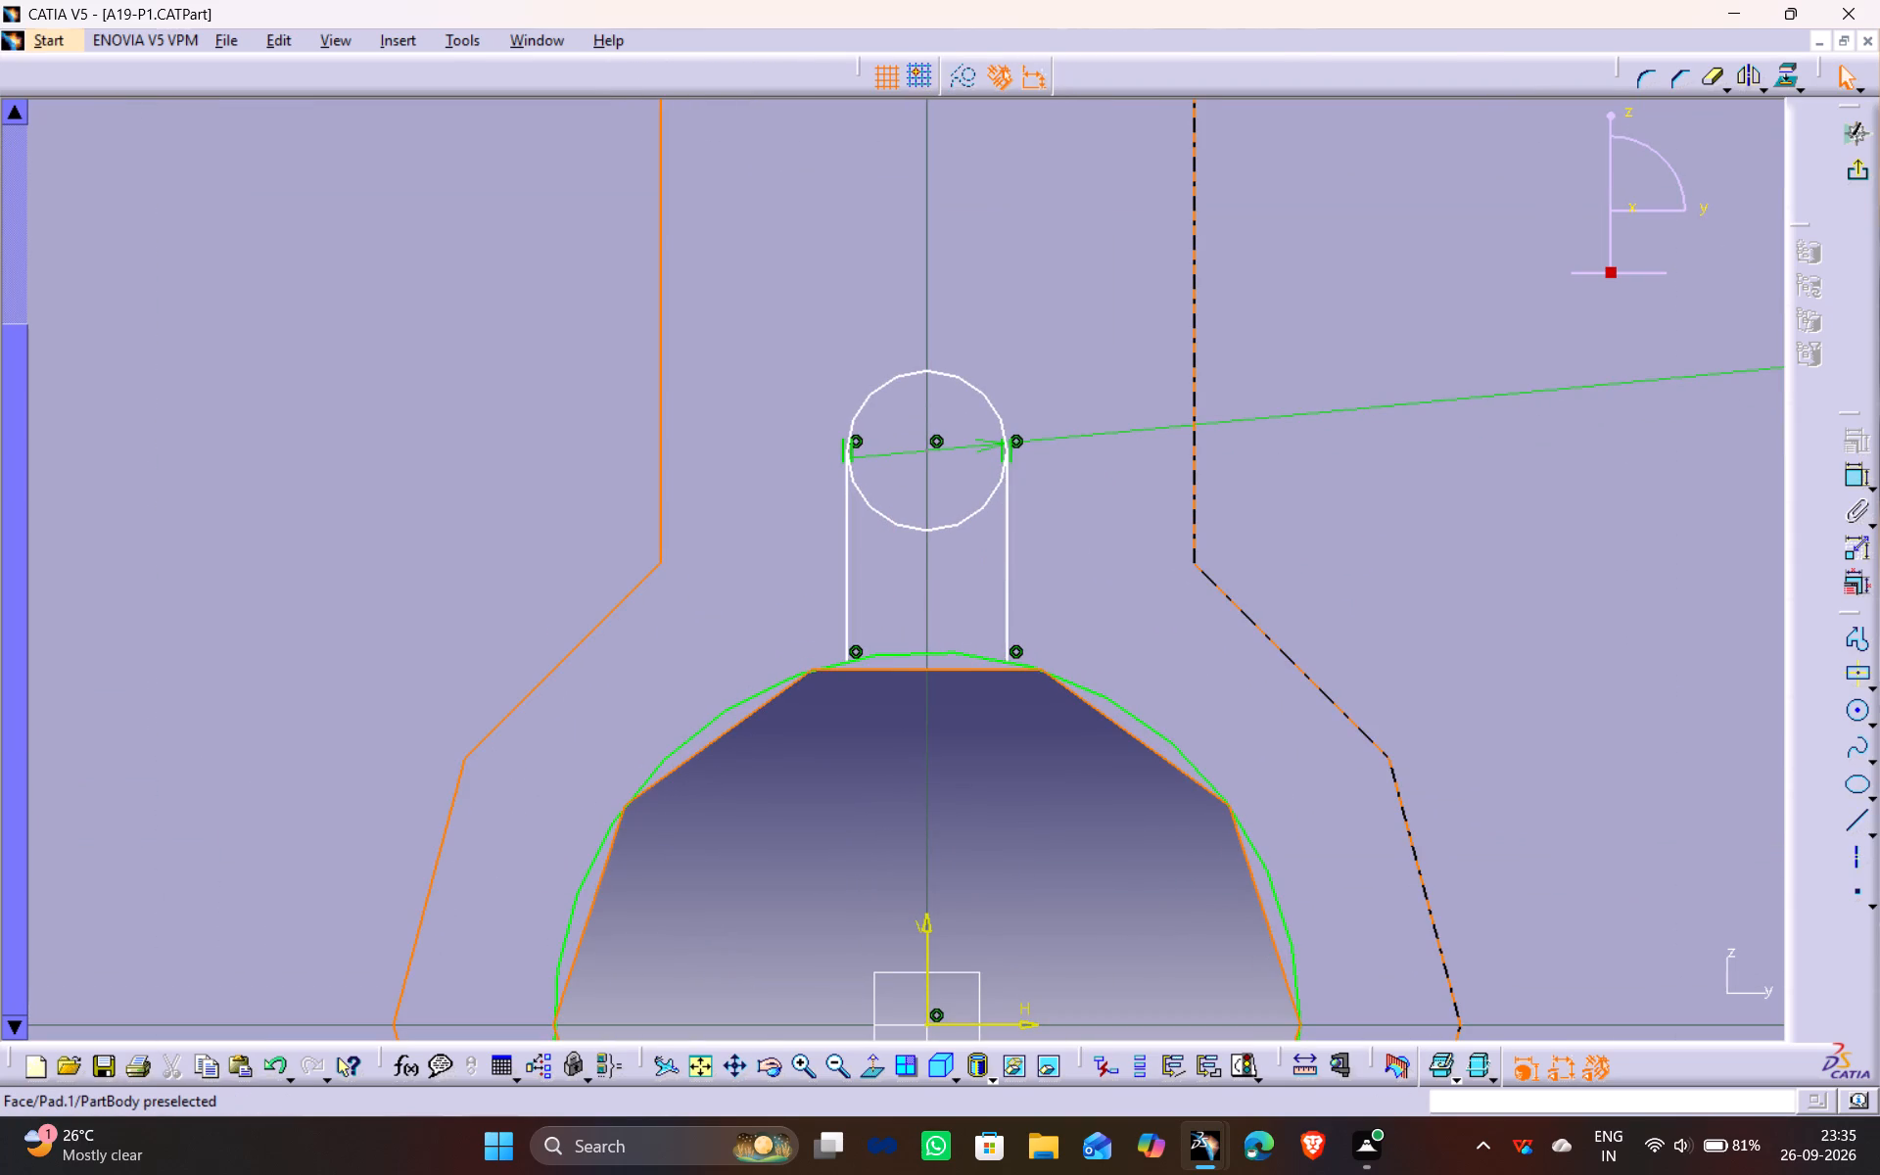
Dimension the length of the slot side line on the +H side and set it to 2 mm.
click(1006, 588)
click(1844, 482)
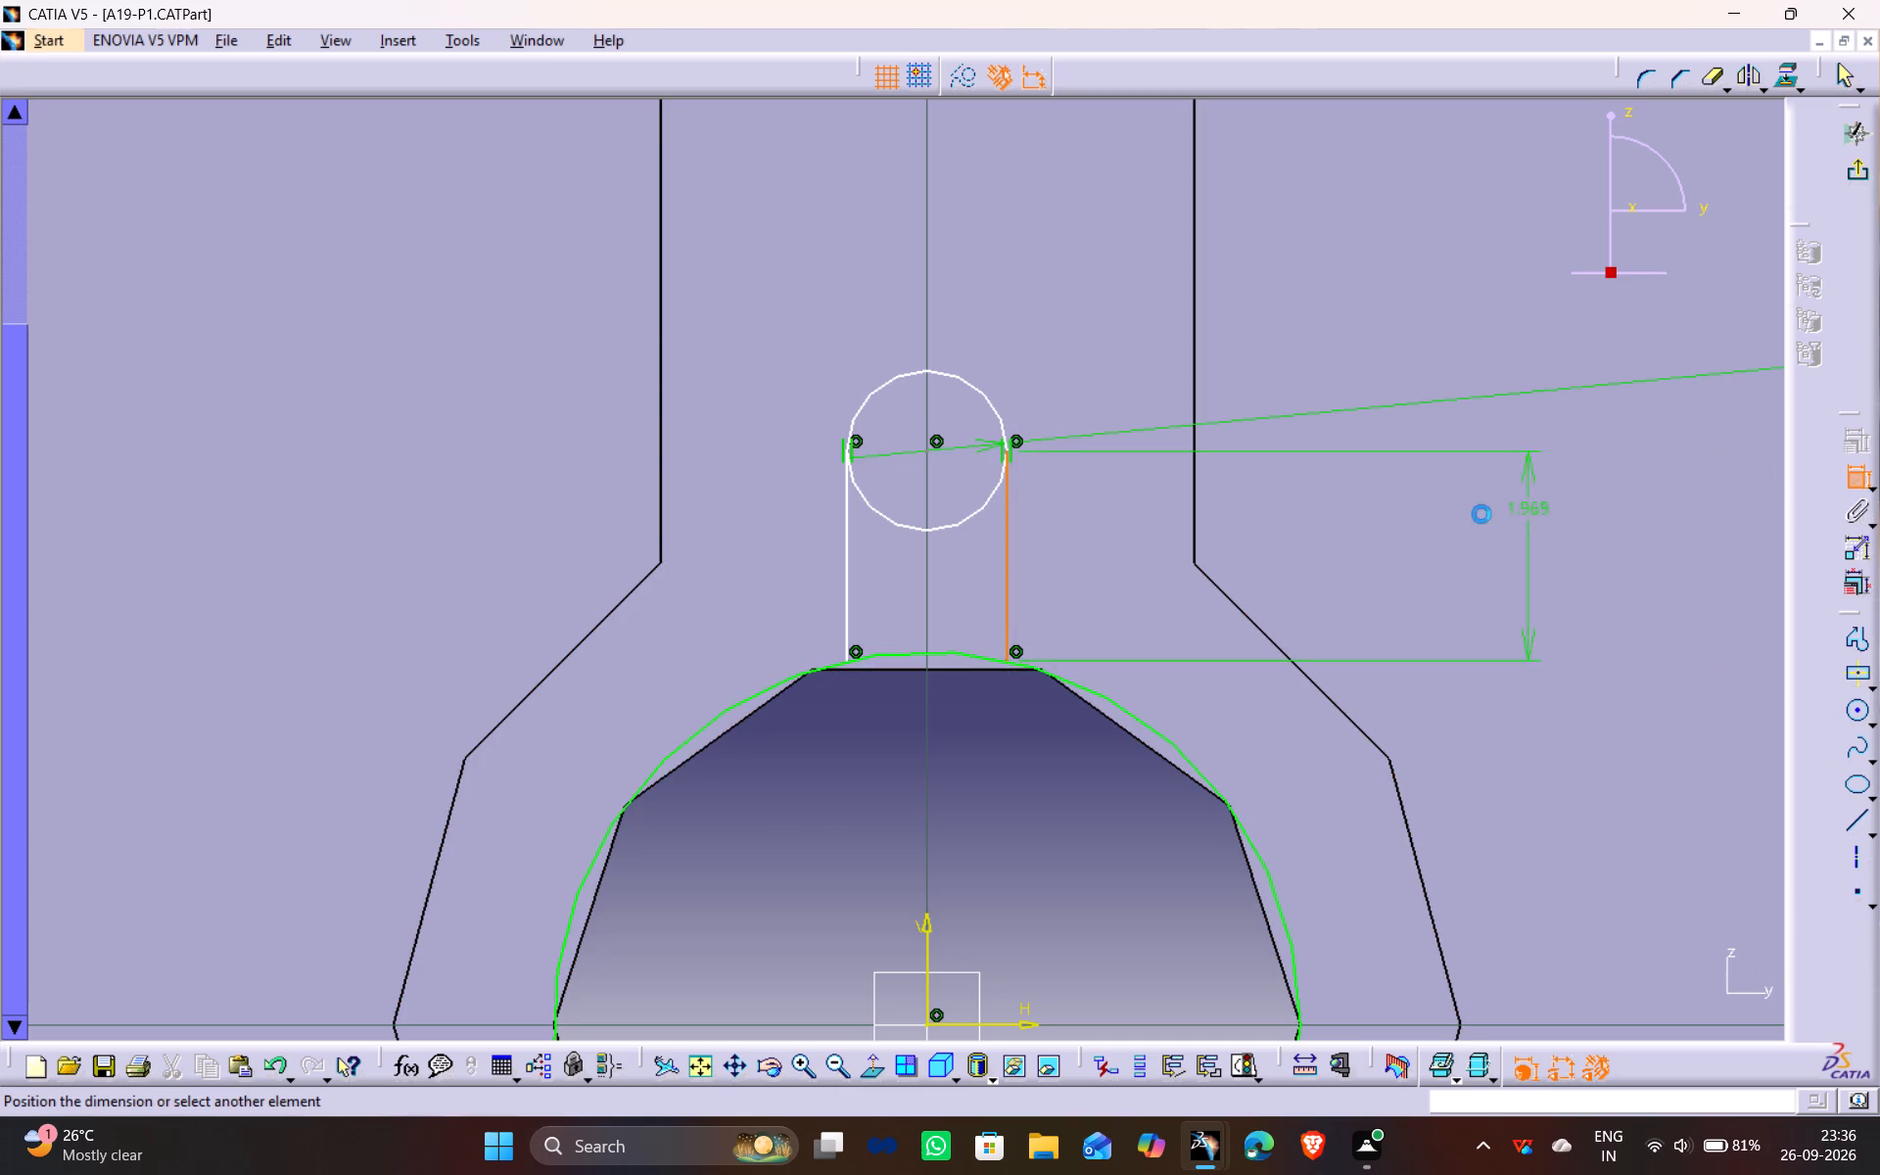
click(1480, 540)
double_click(1482, 530)
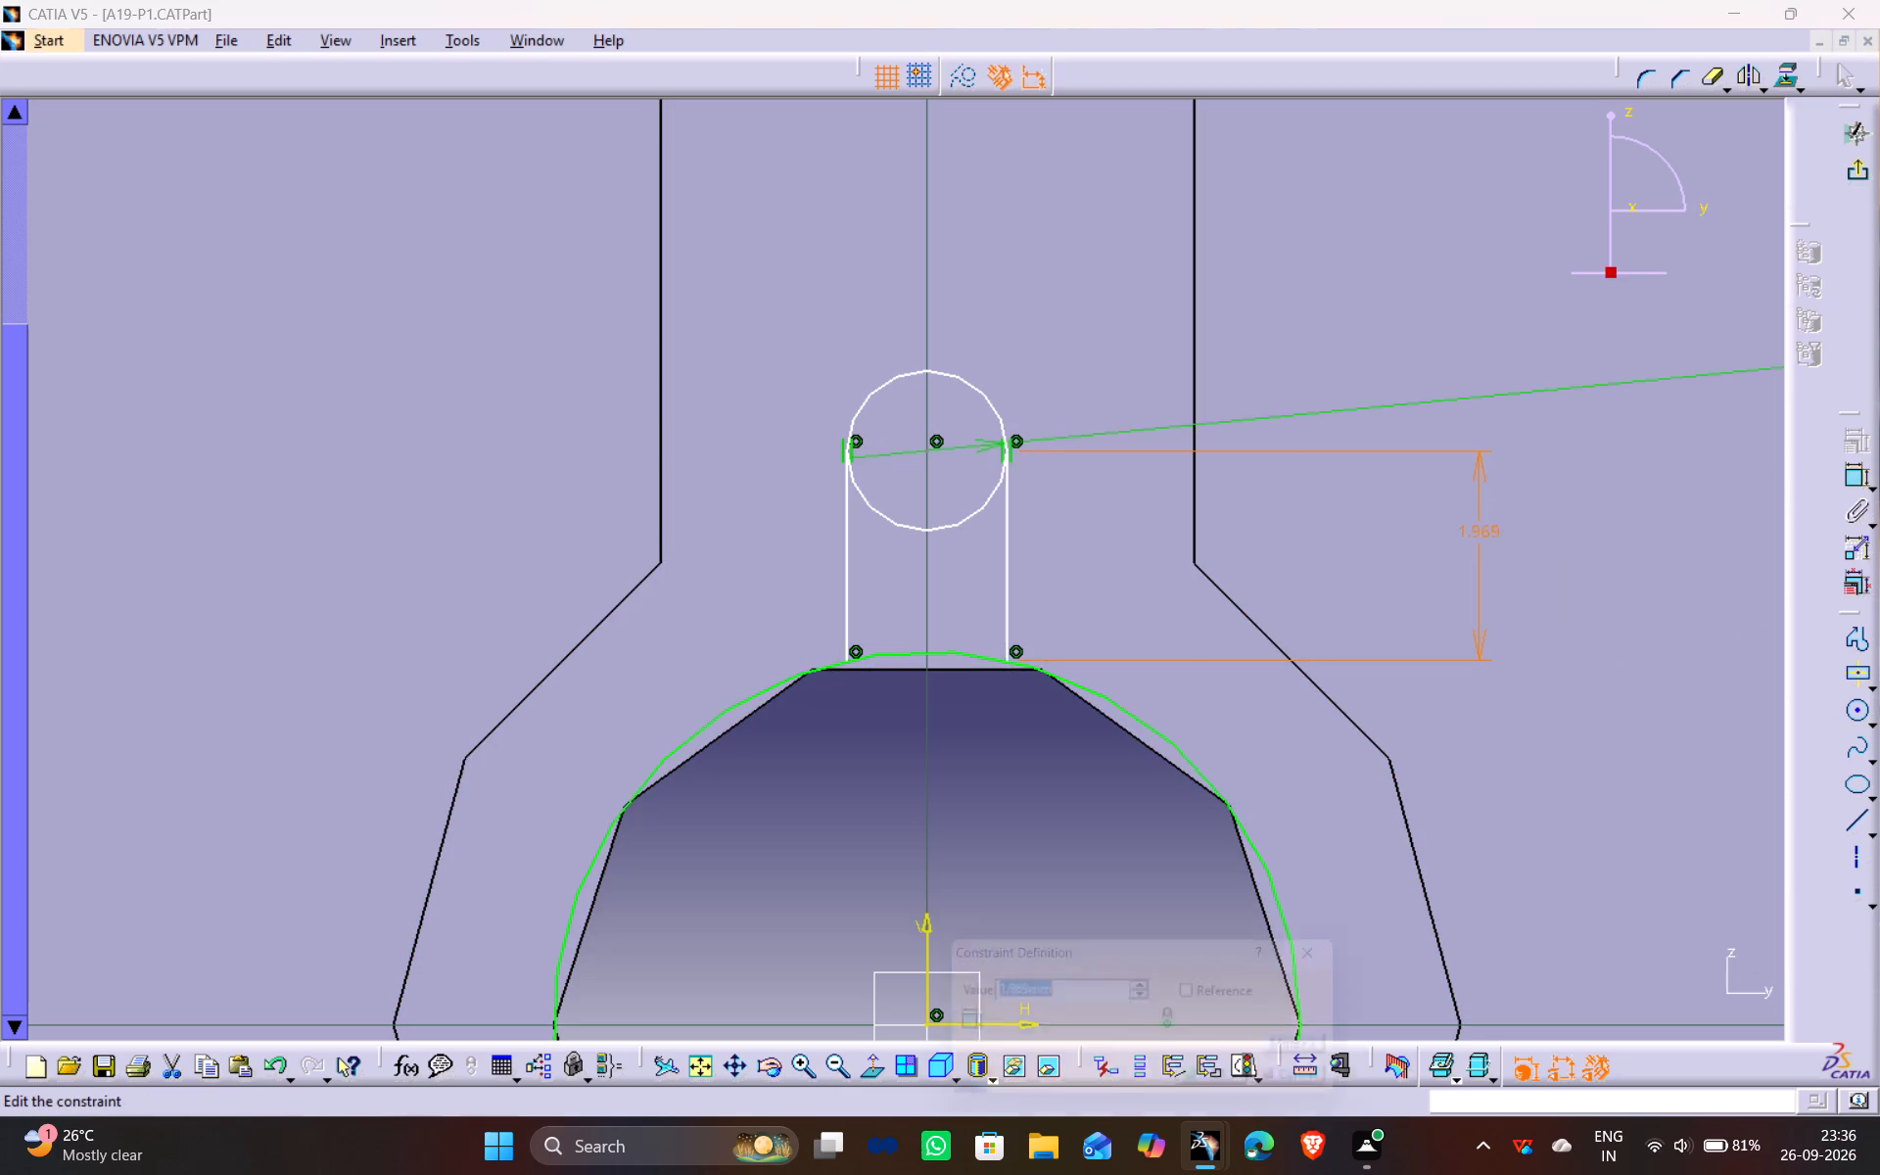
key(2)
key(Return)
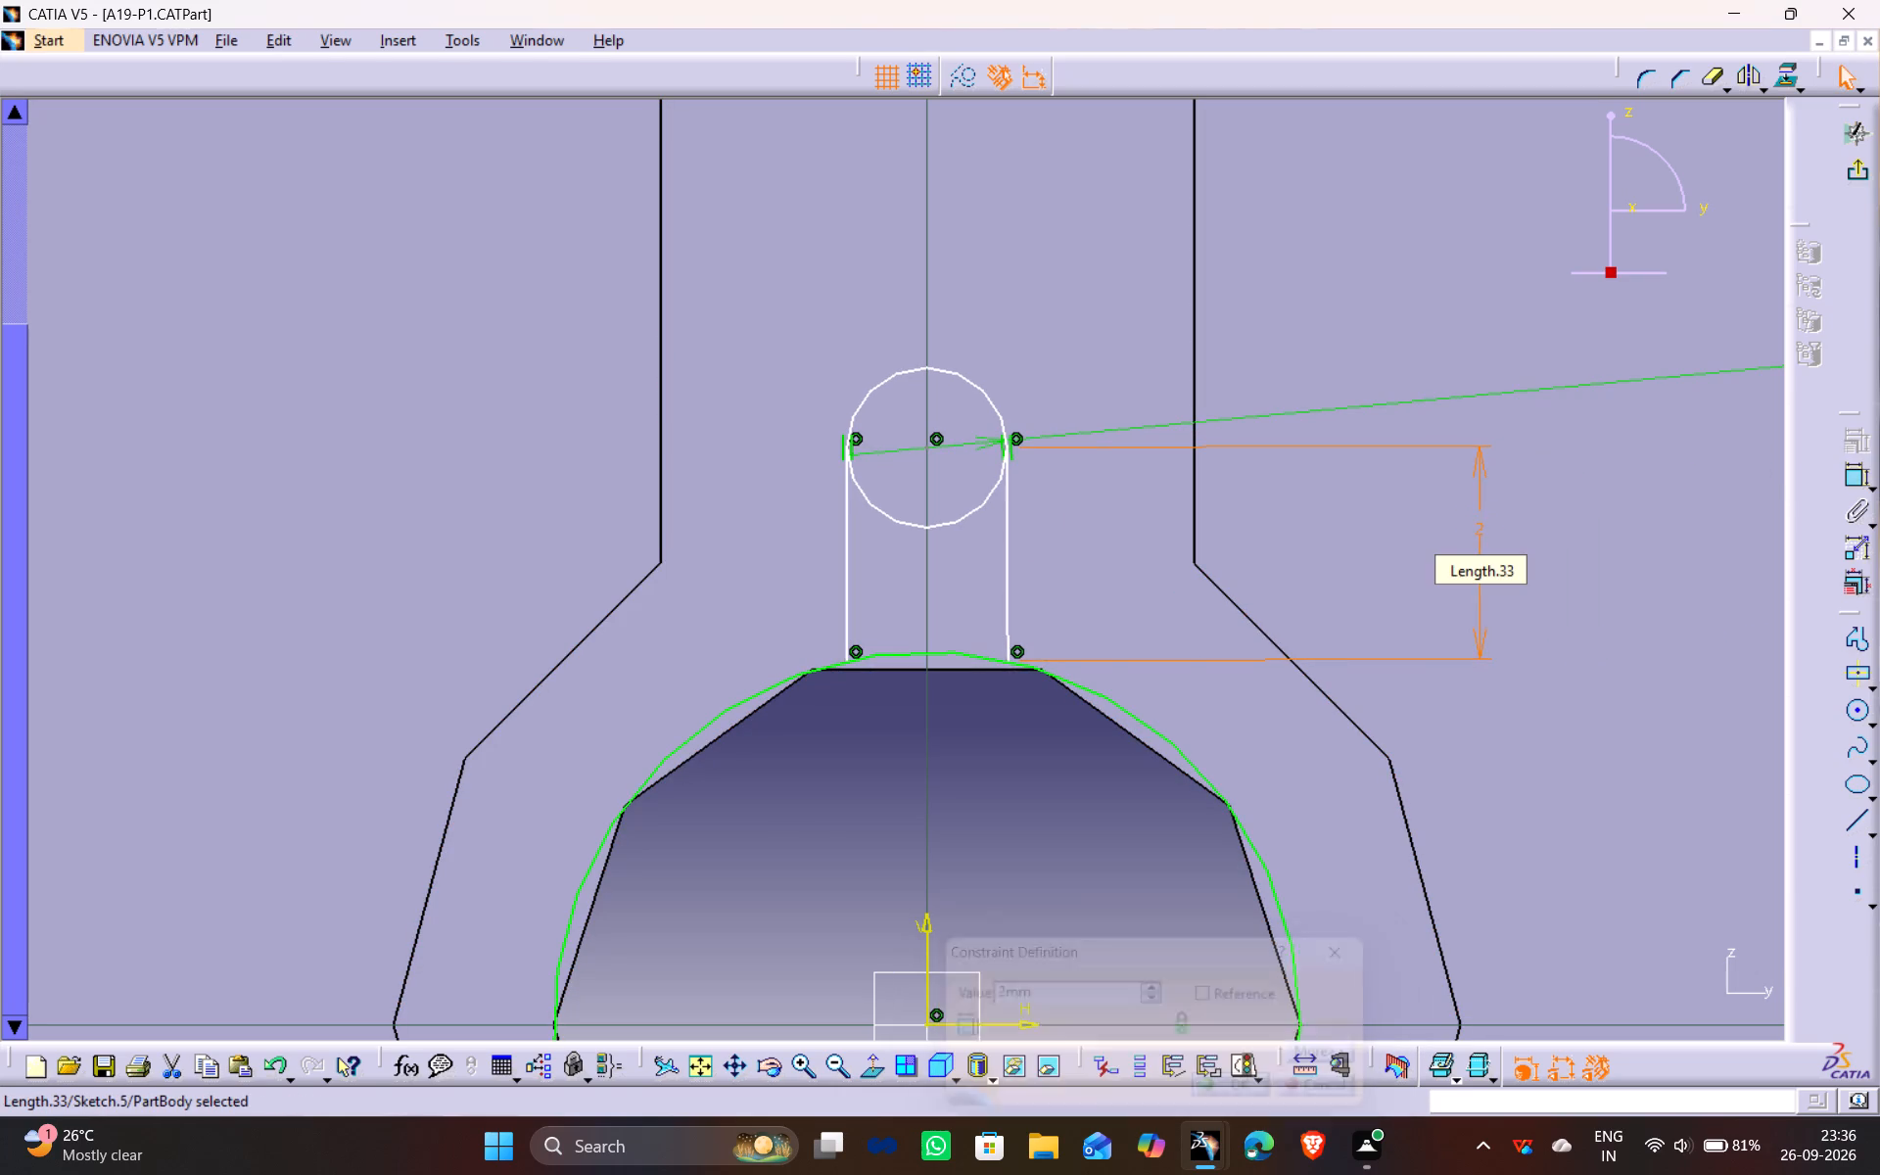
Quick Trim the origin-centred circle outside the two lines and the lower half of the small circle, leaving a closed keyway profile.
click(1716, 76)
click(1198, 775)
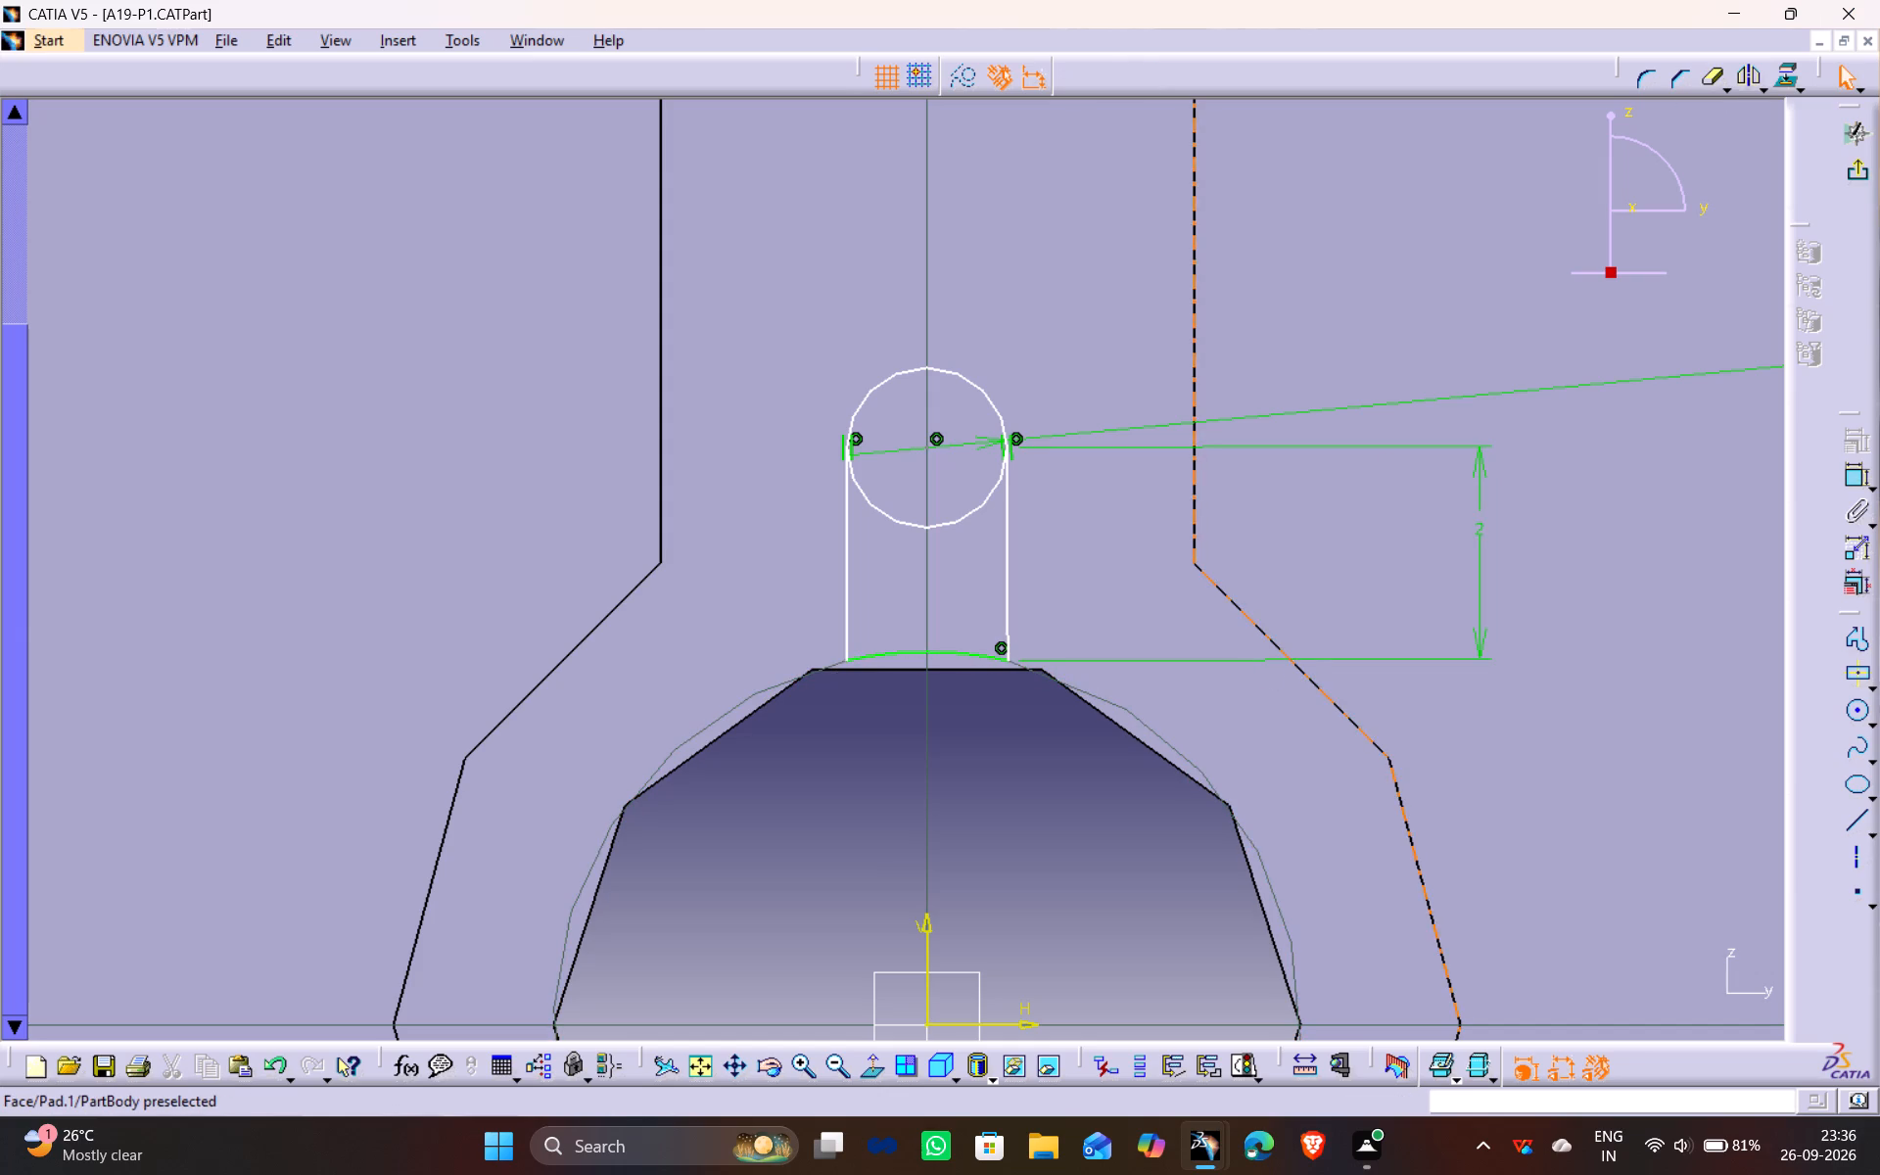
click(1713, 79)
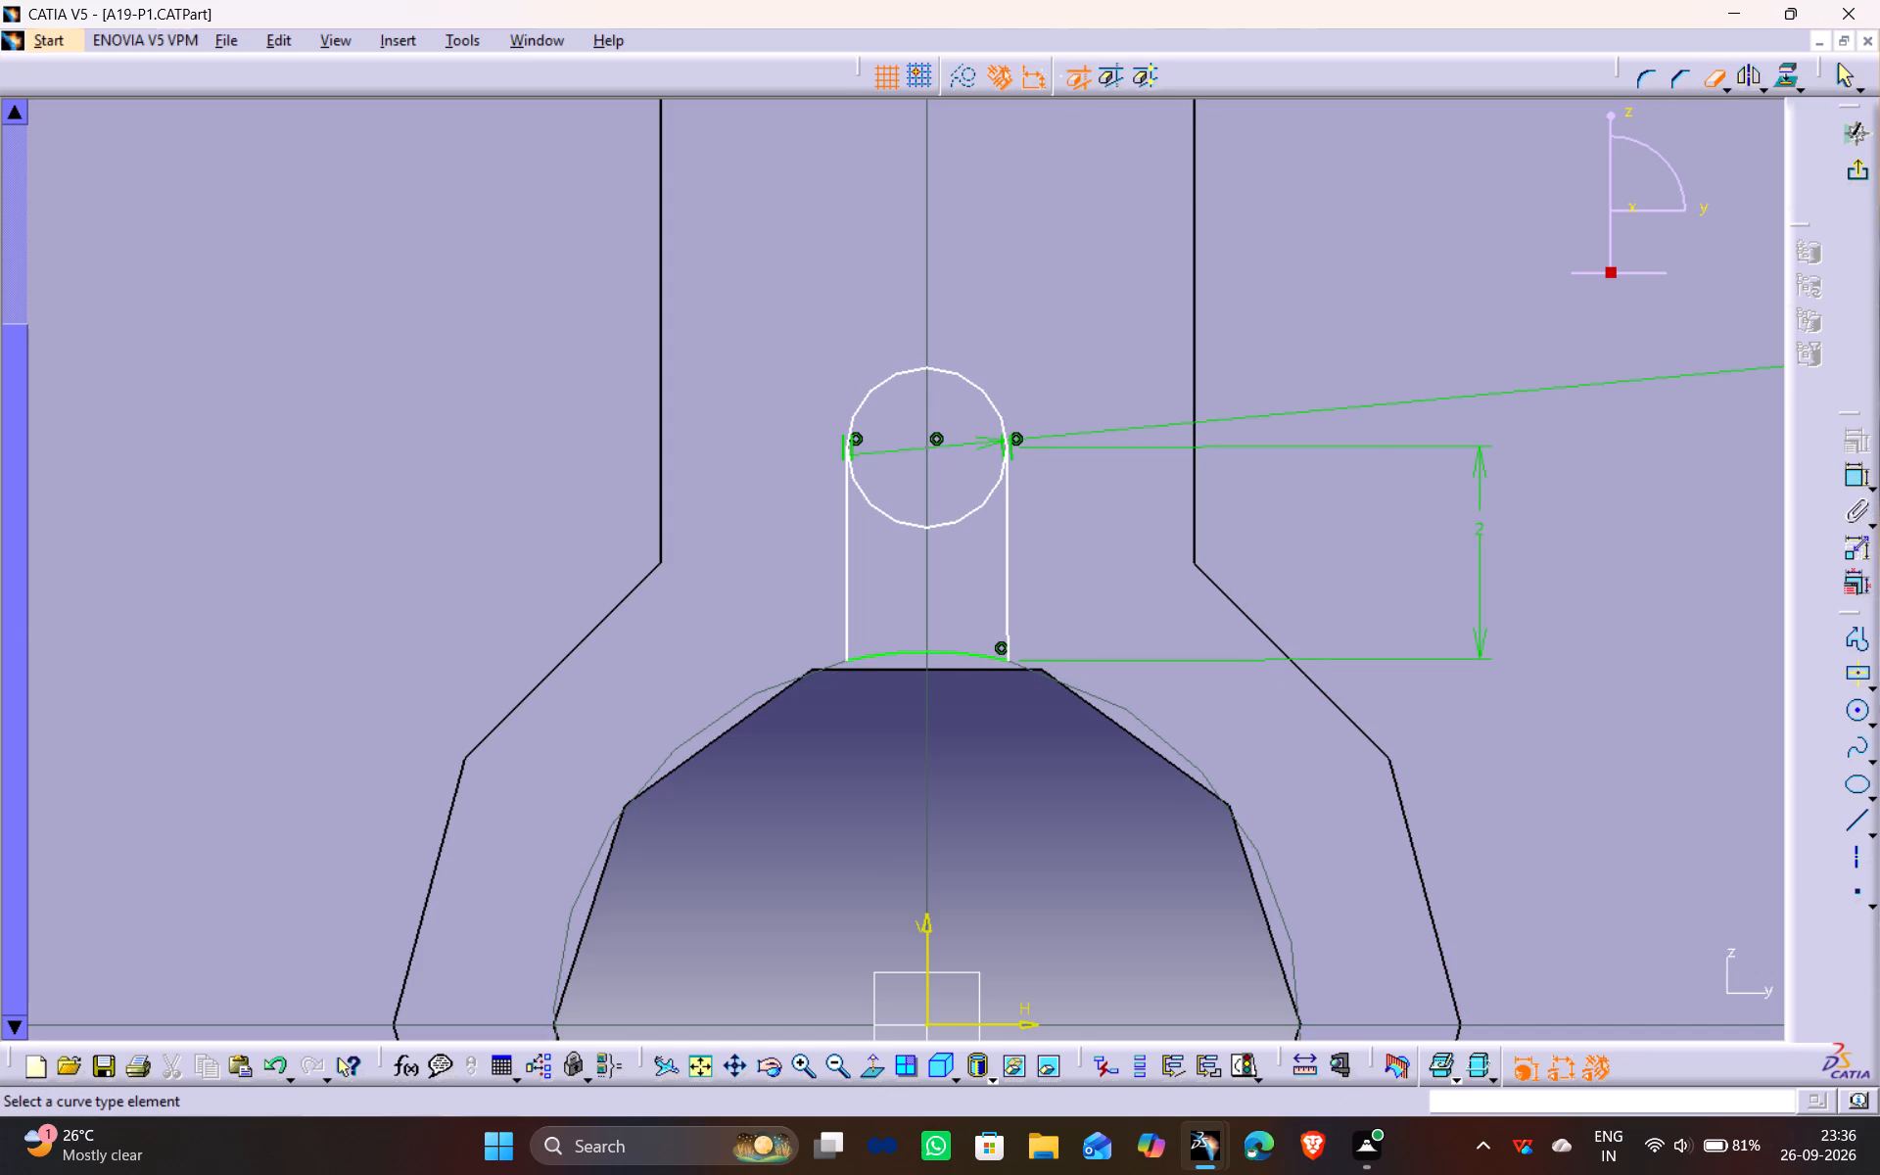
click(912, 522)
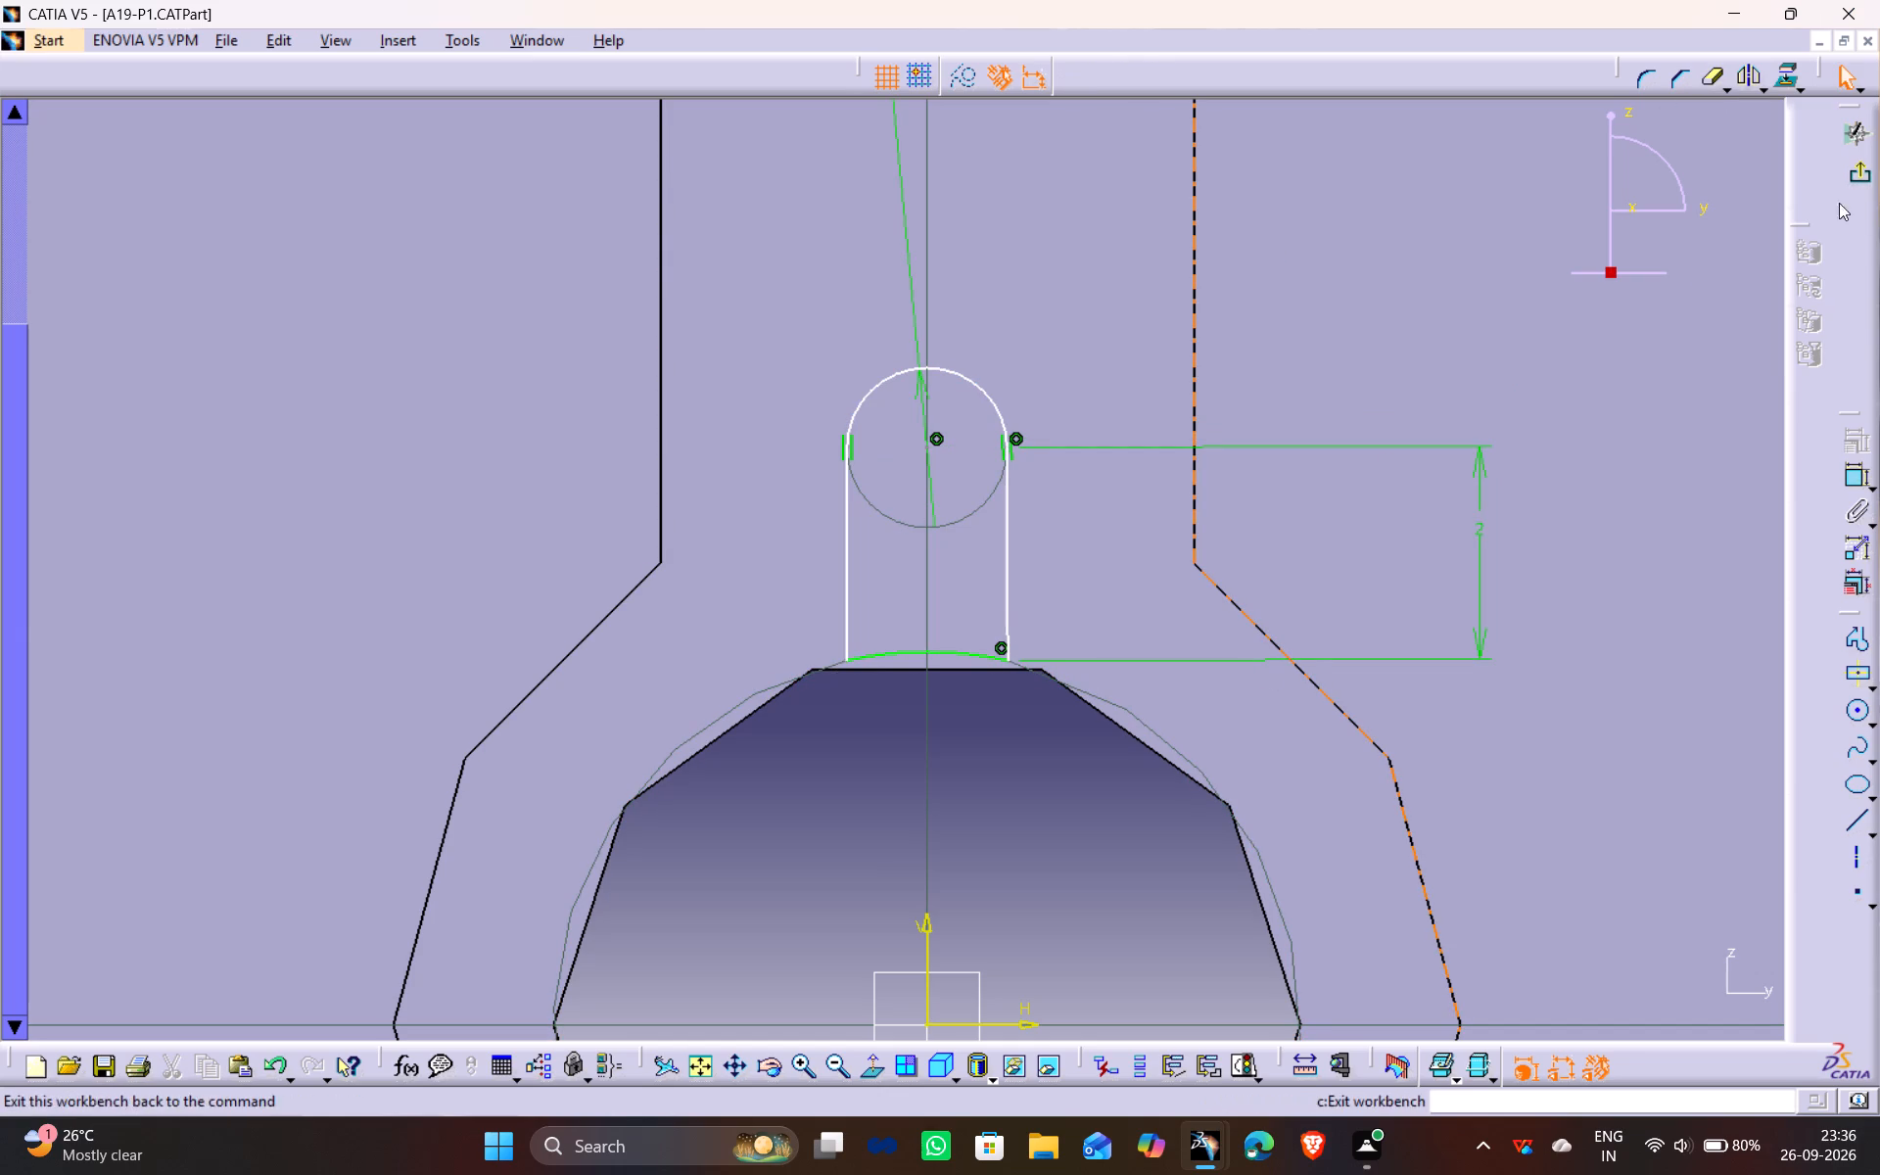
click(979, 387)
click(905, 776)
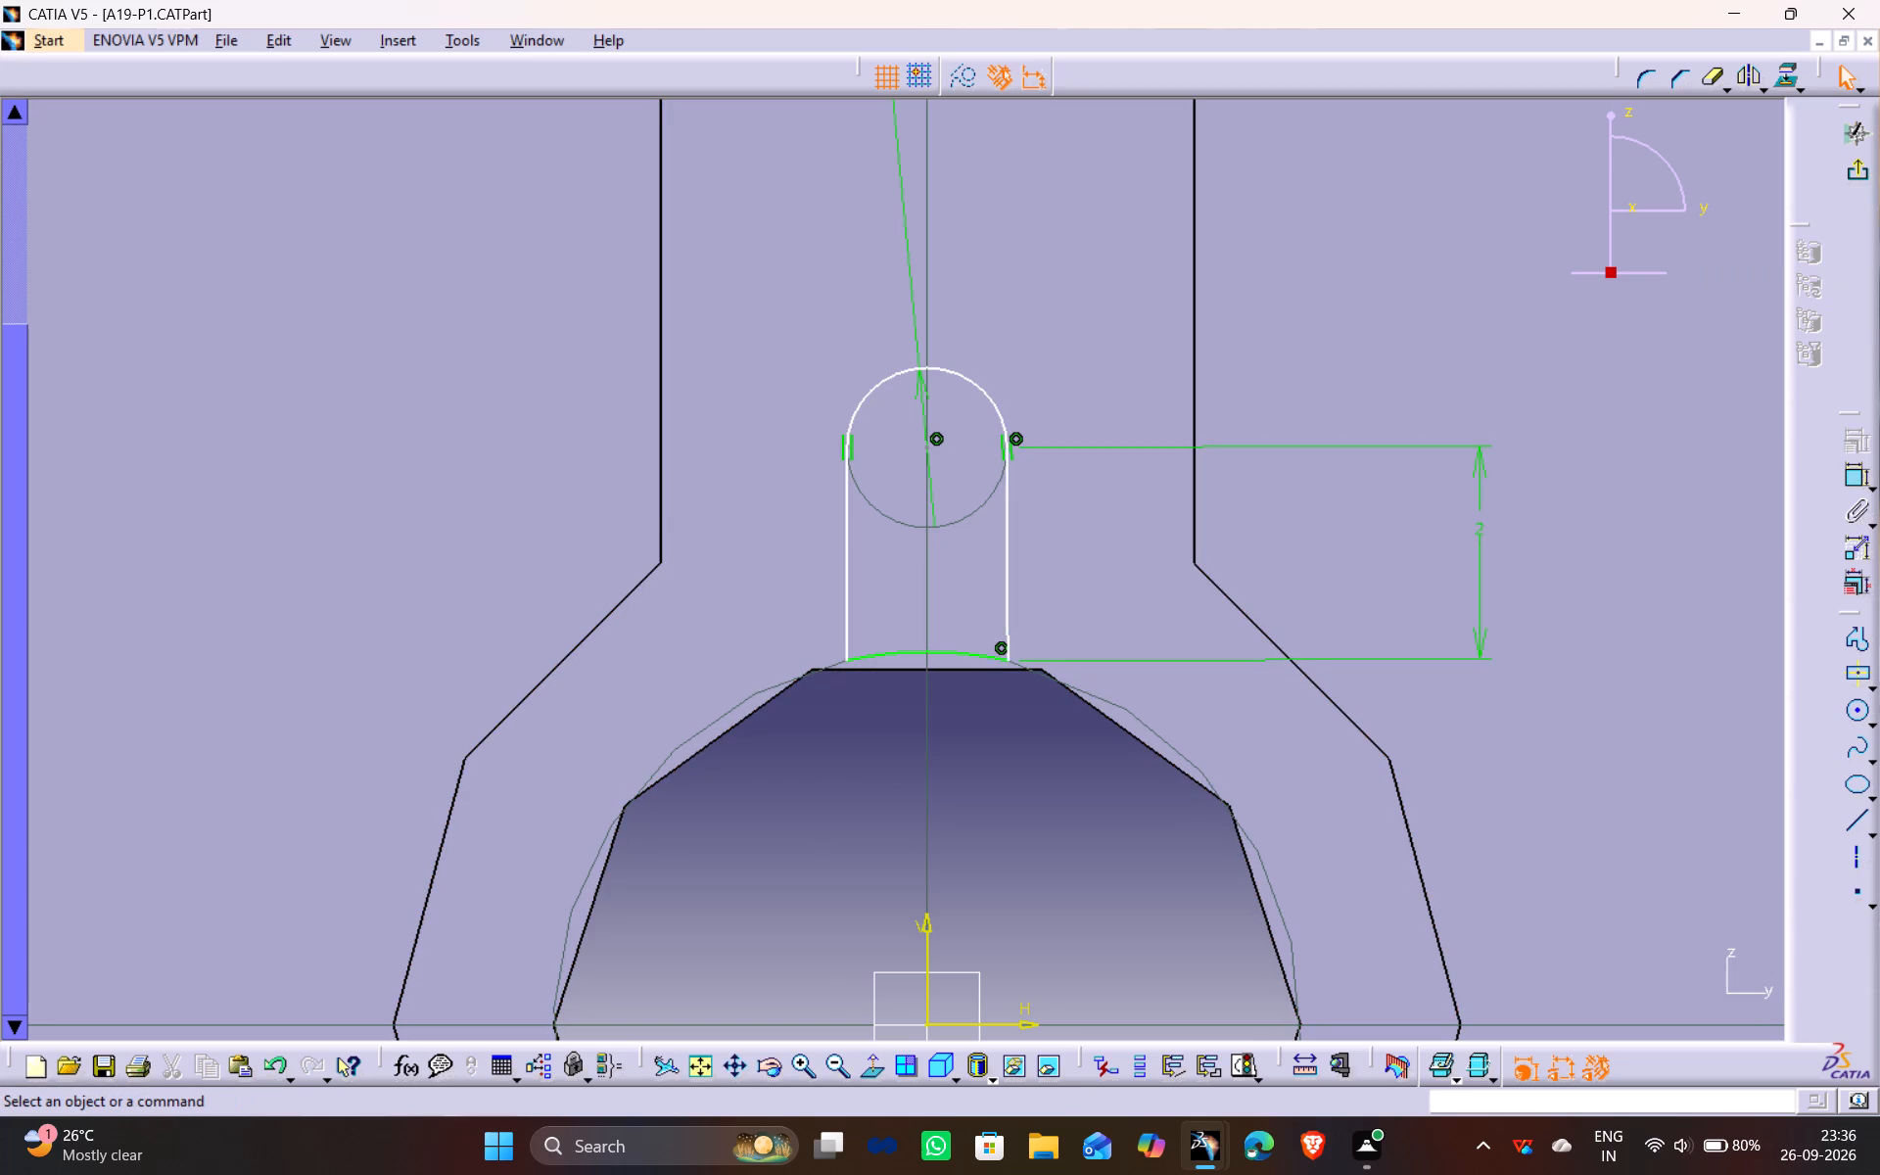
click(1023, 722)
Apply vertical constraints to both side lines of the keyway profile and exit the sketch.
click(1004, 597)
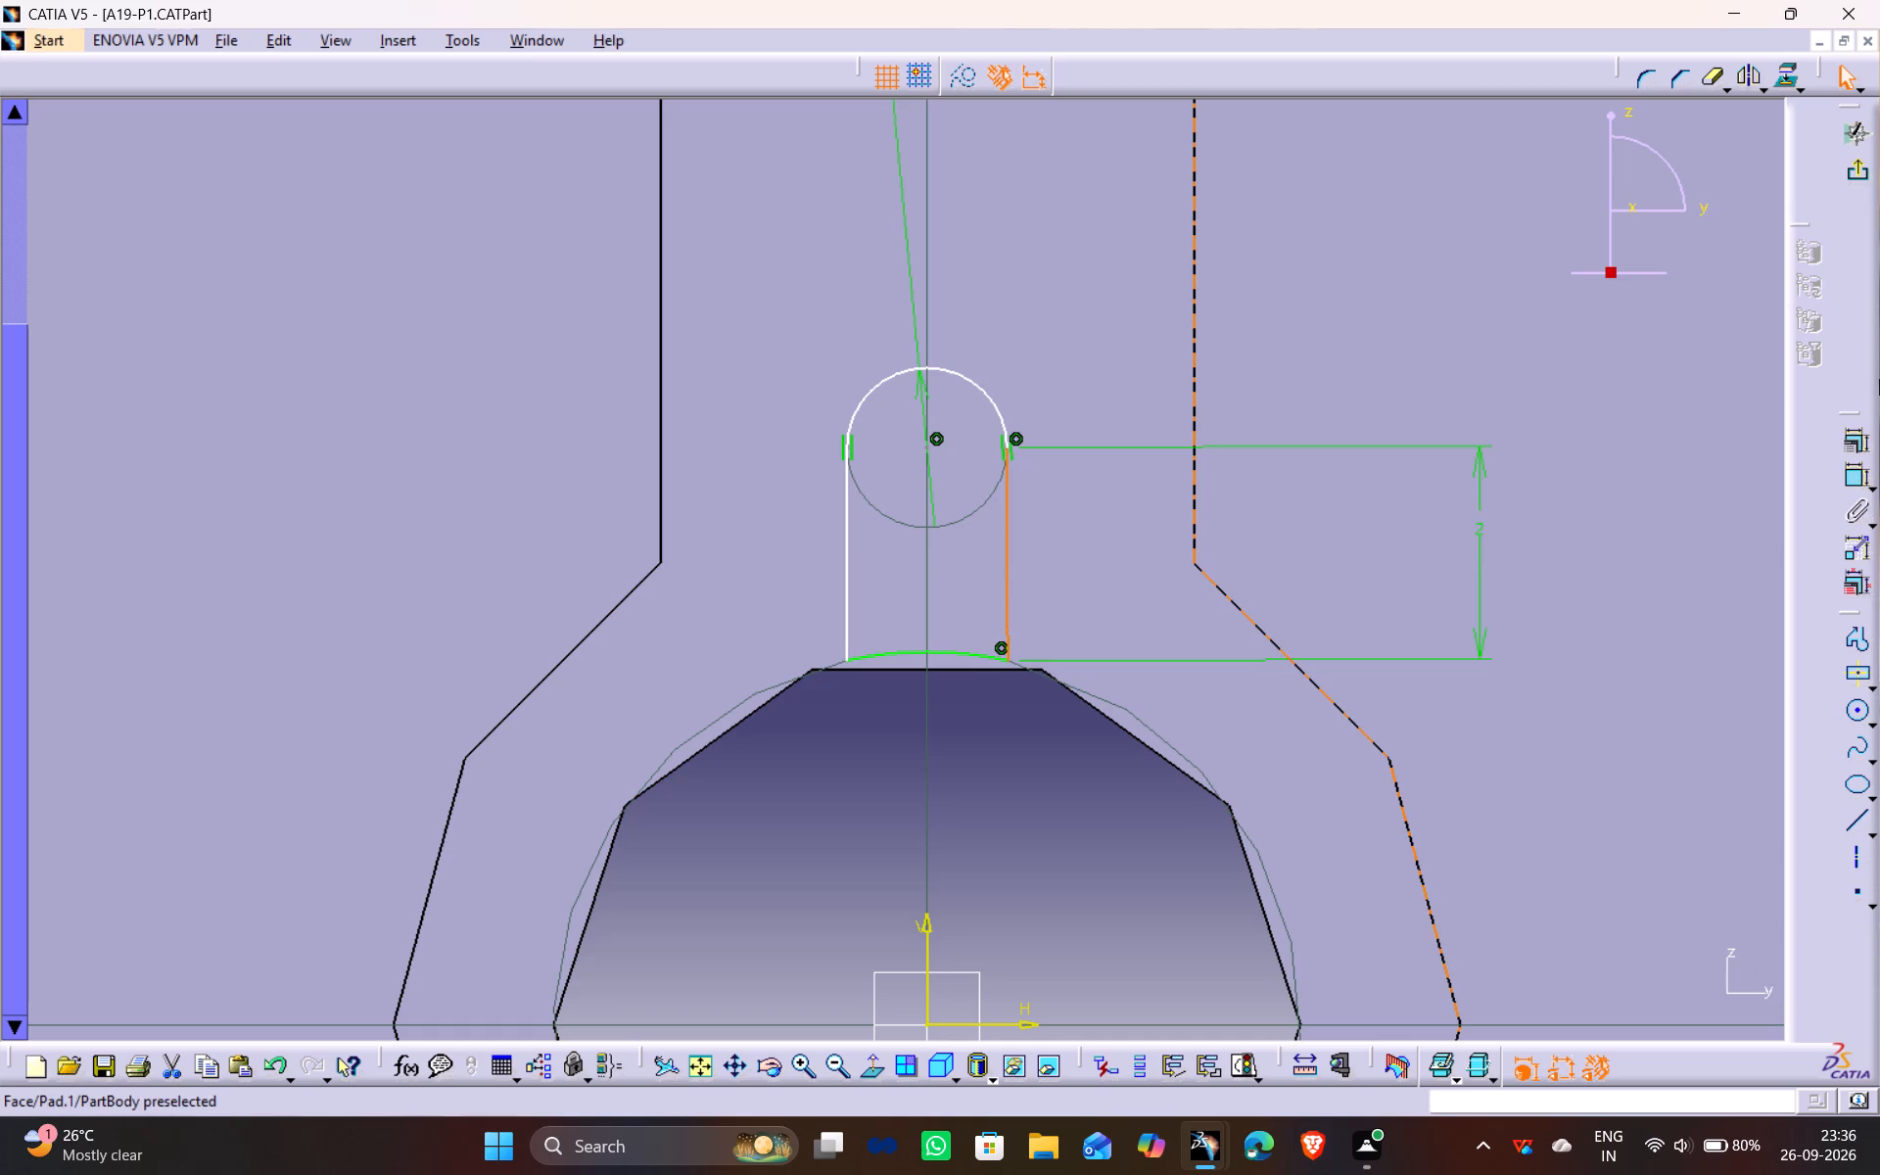
click(1852, 441)
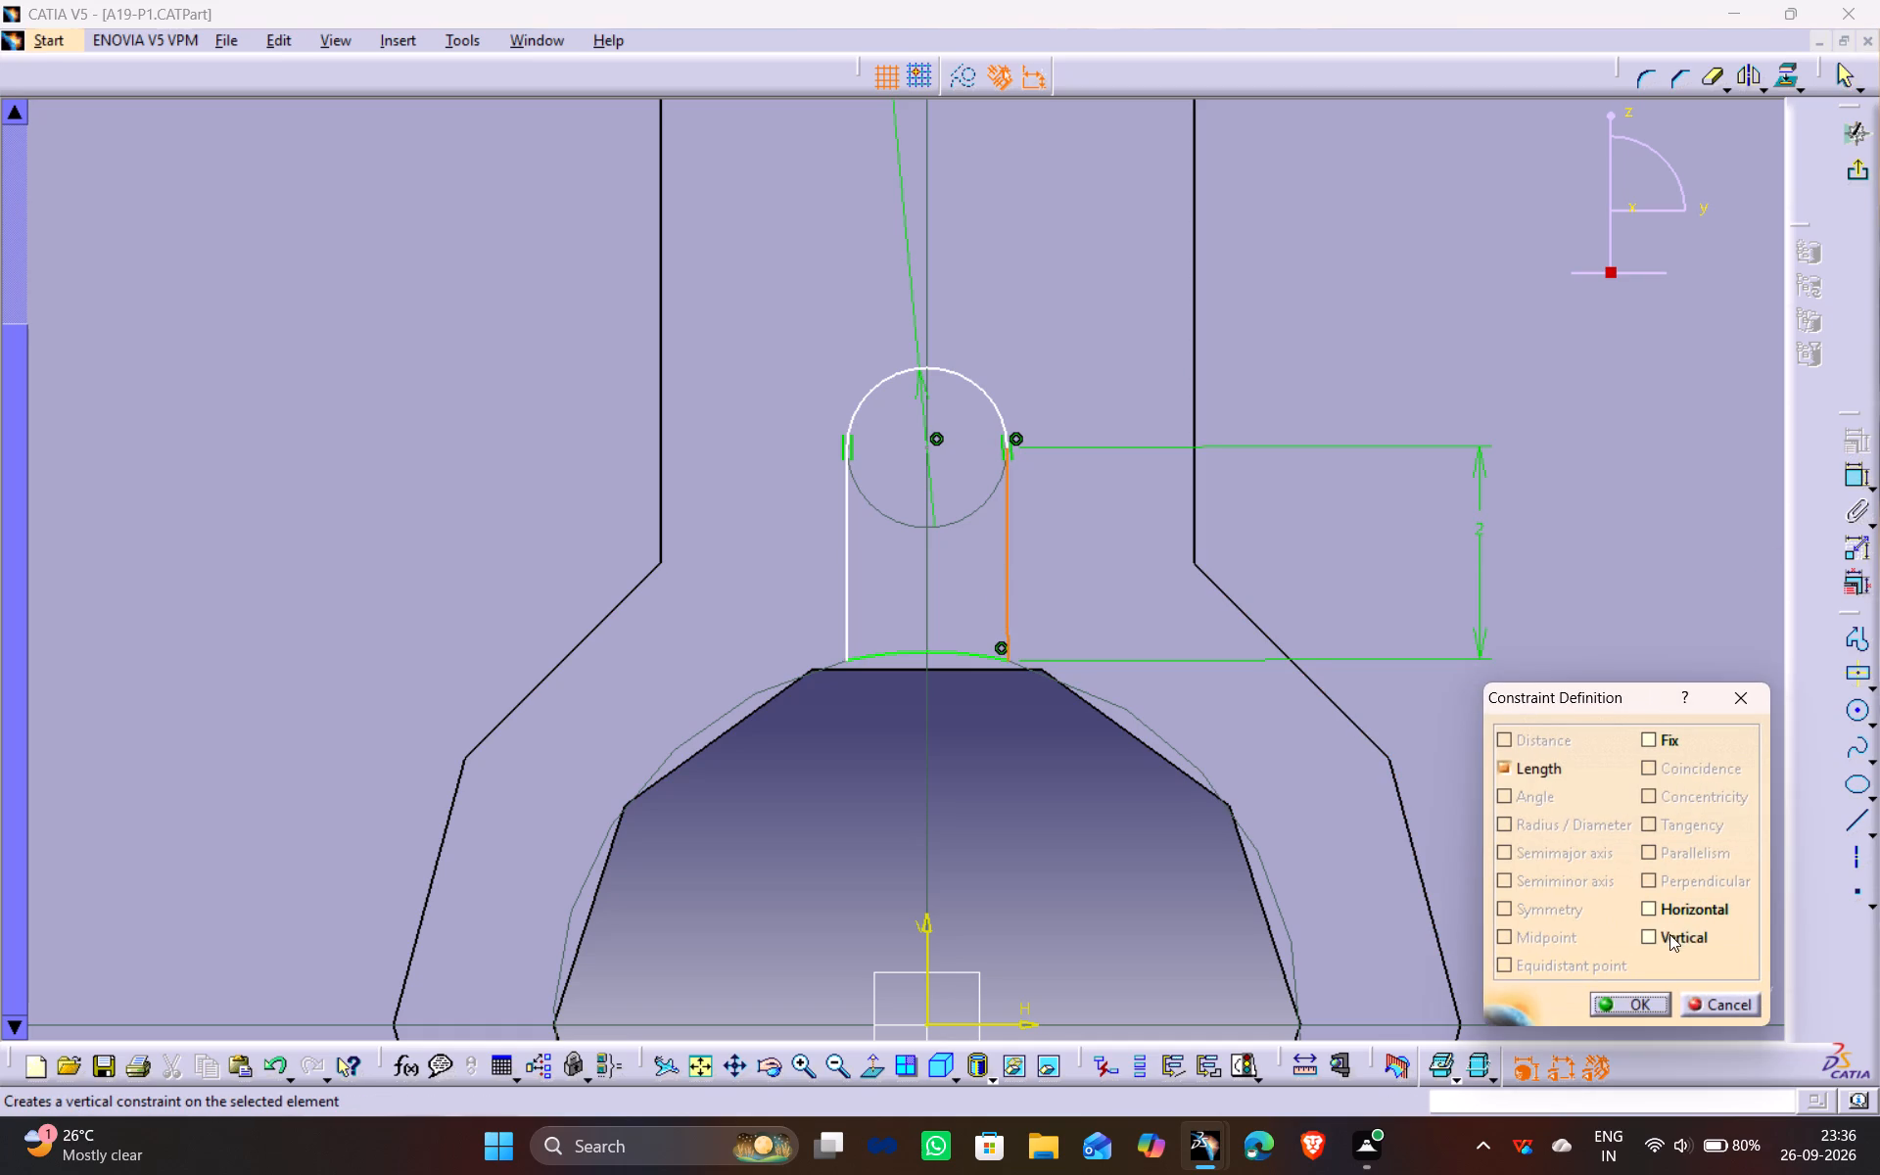
click(1669, 934)
click(1633, 1004)
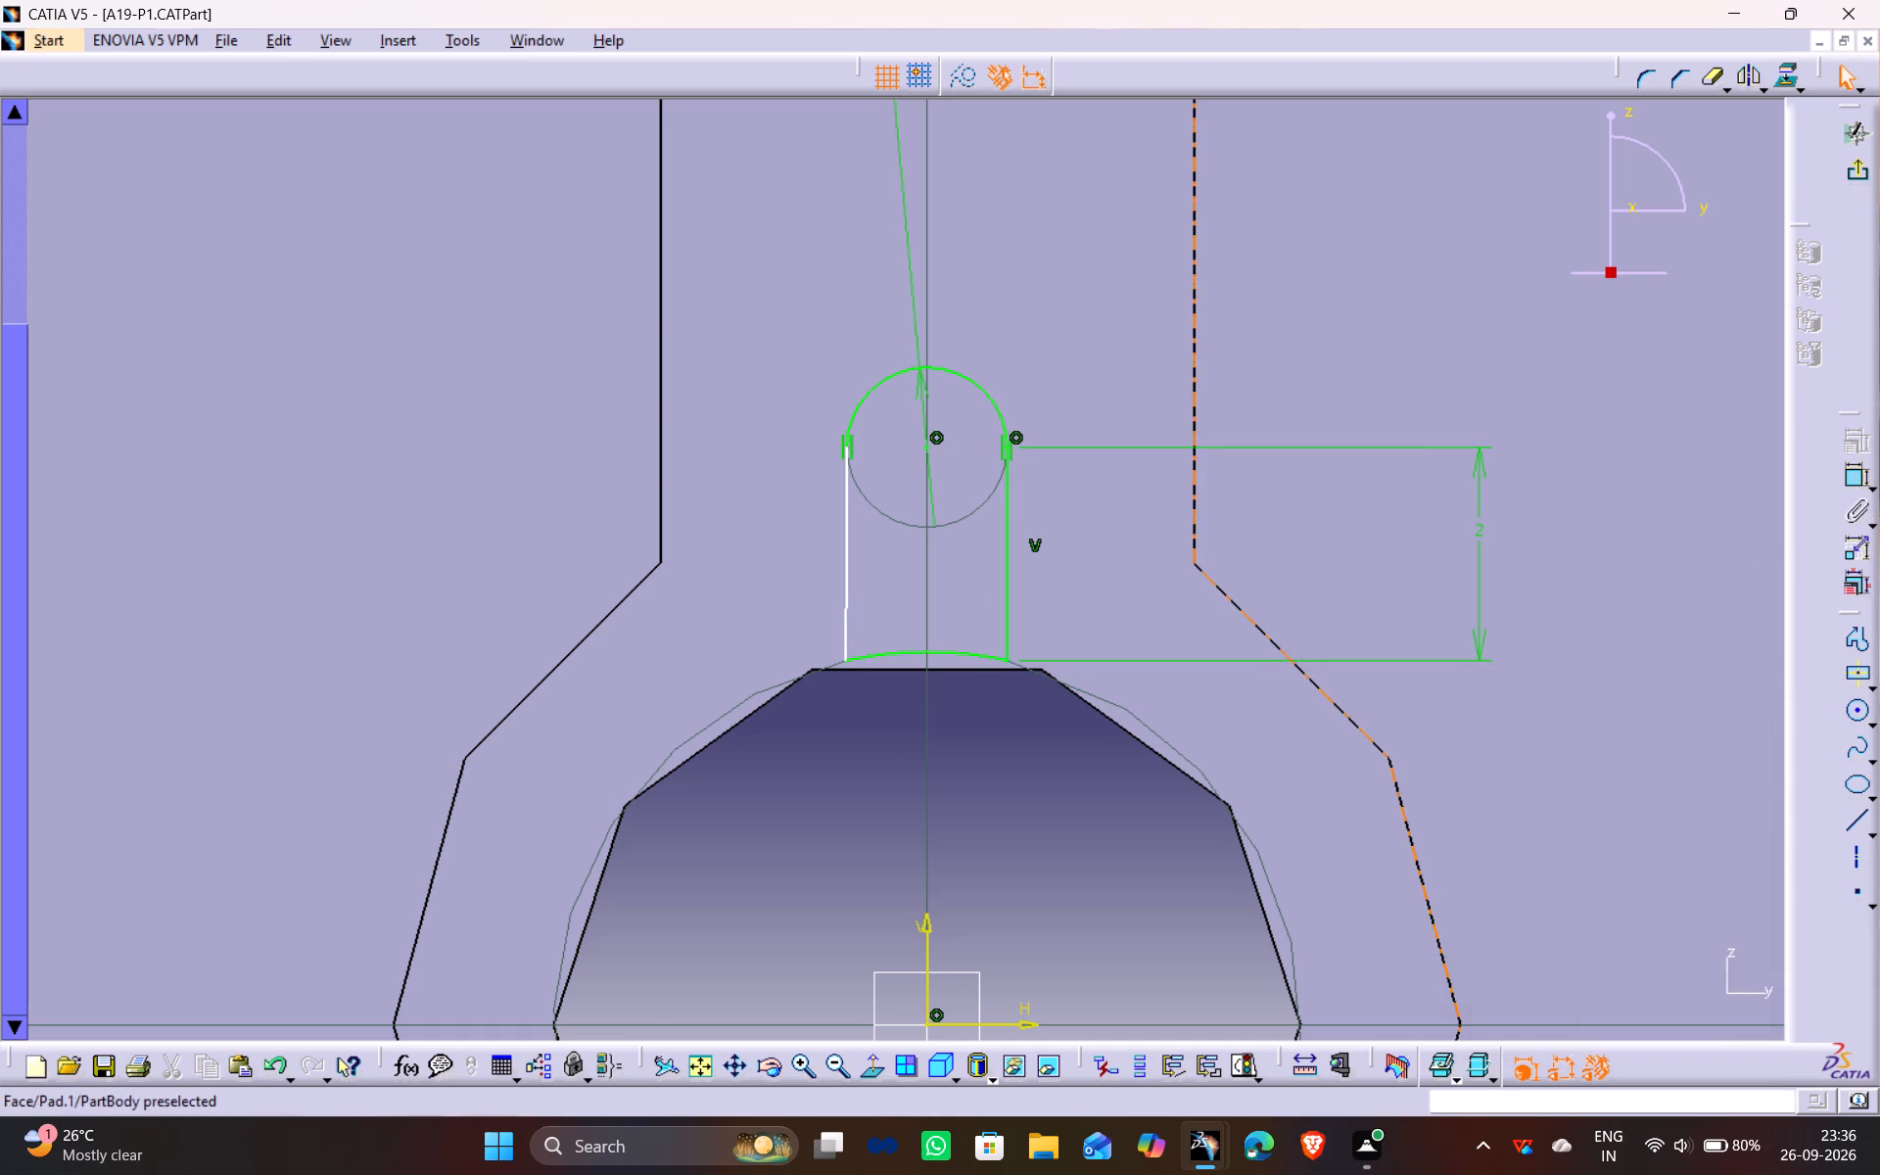
click(845, 579)
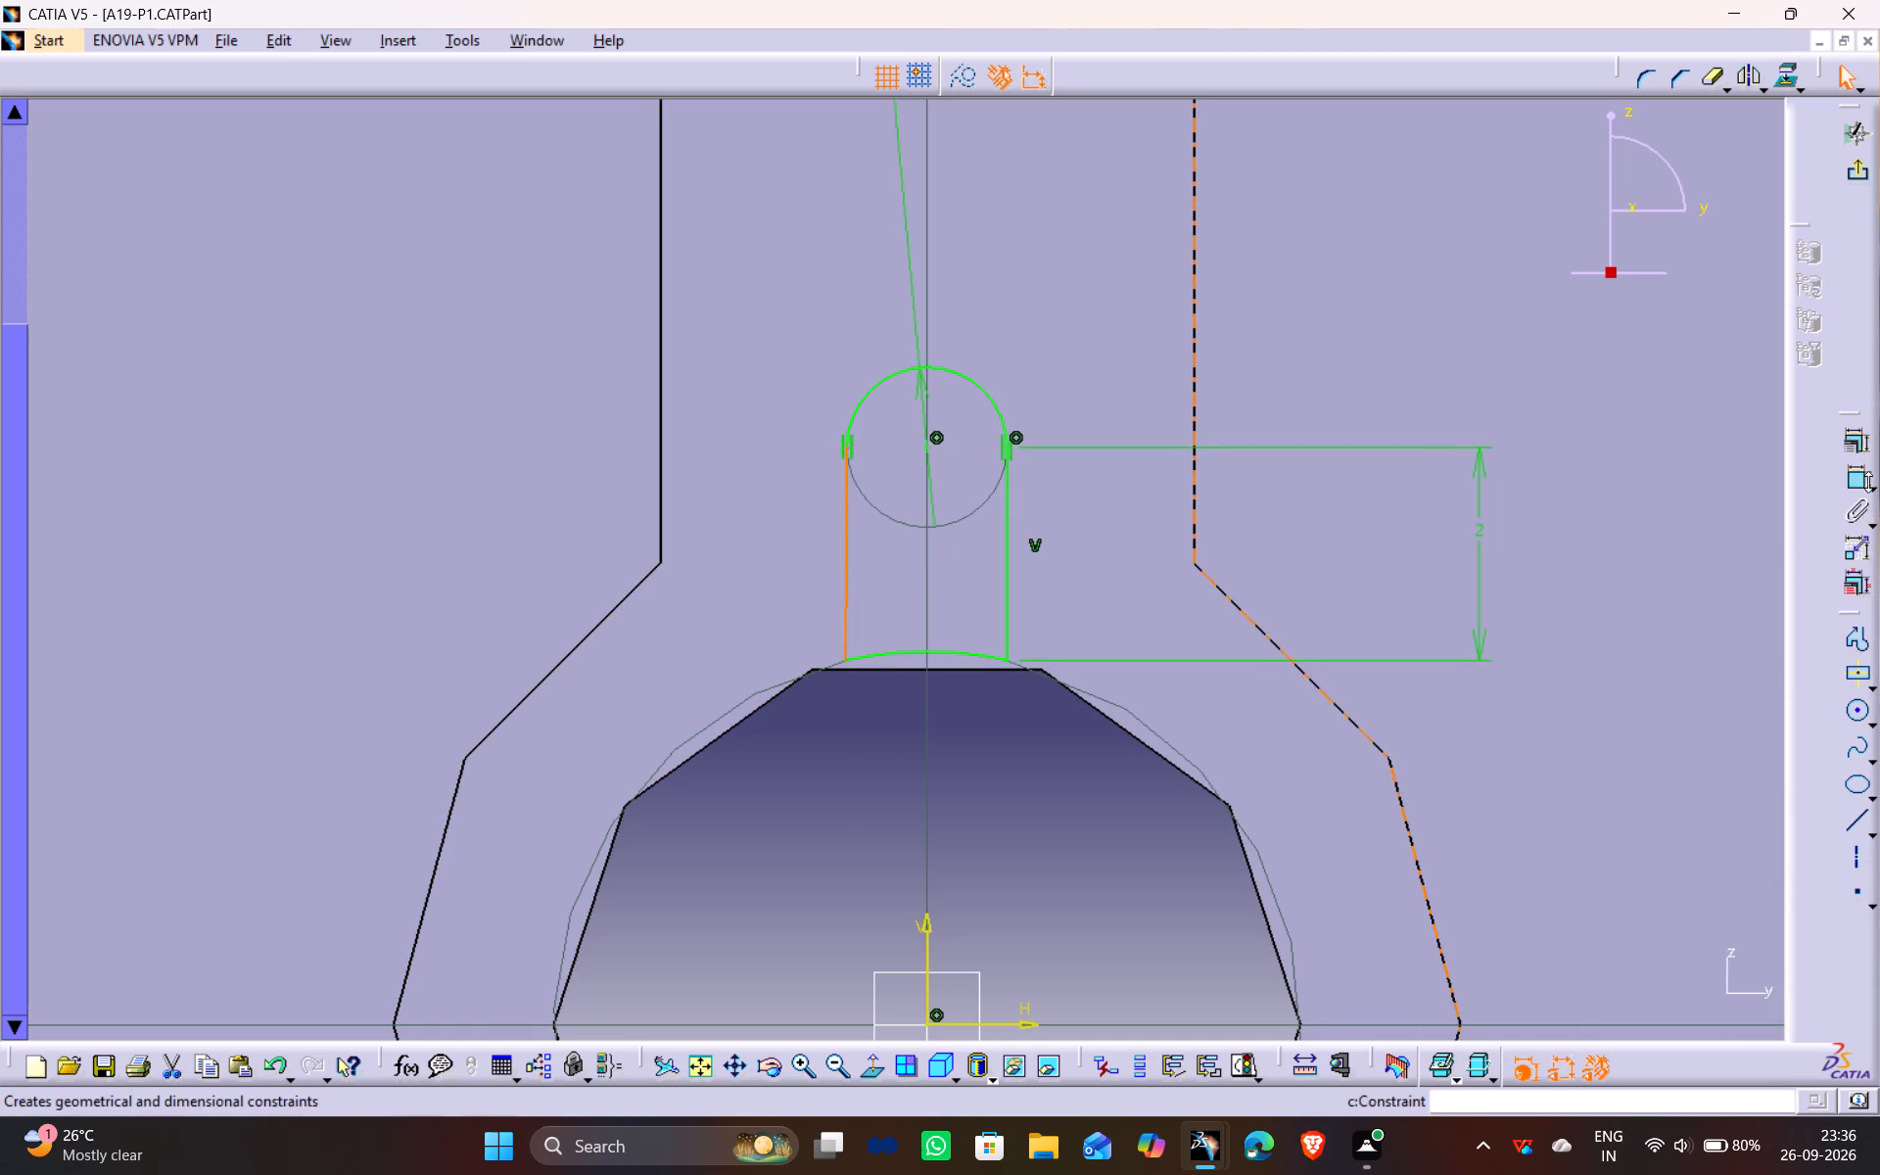
click(1849, 439)
click(1649, 938)
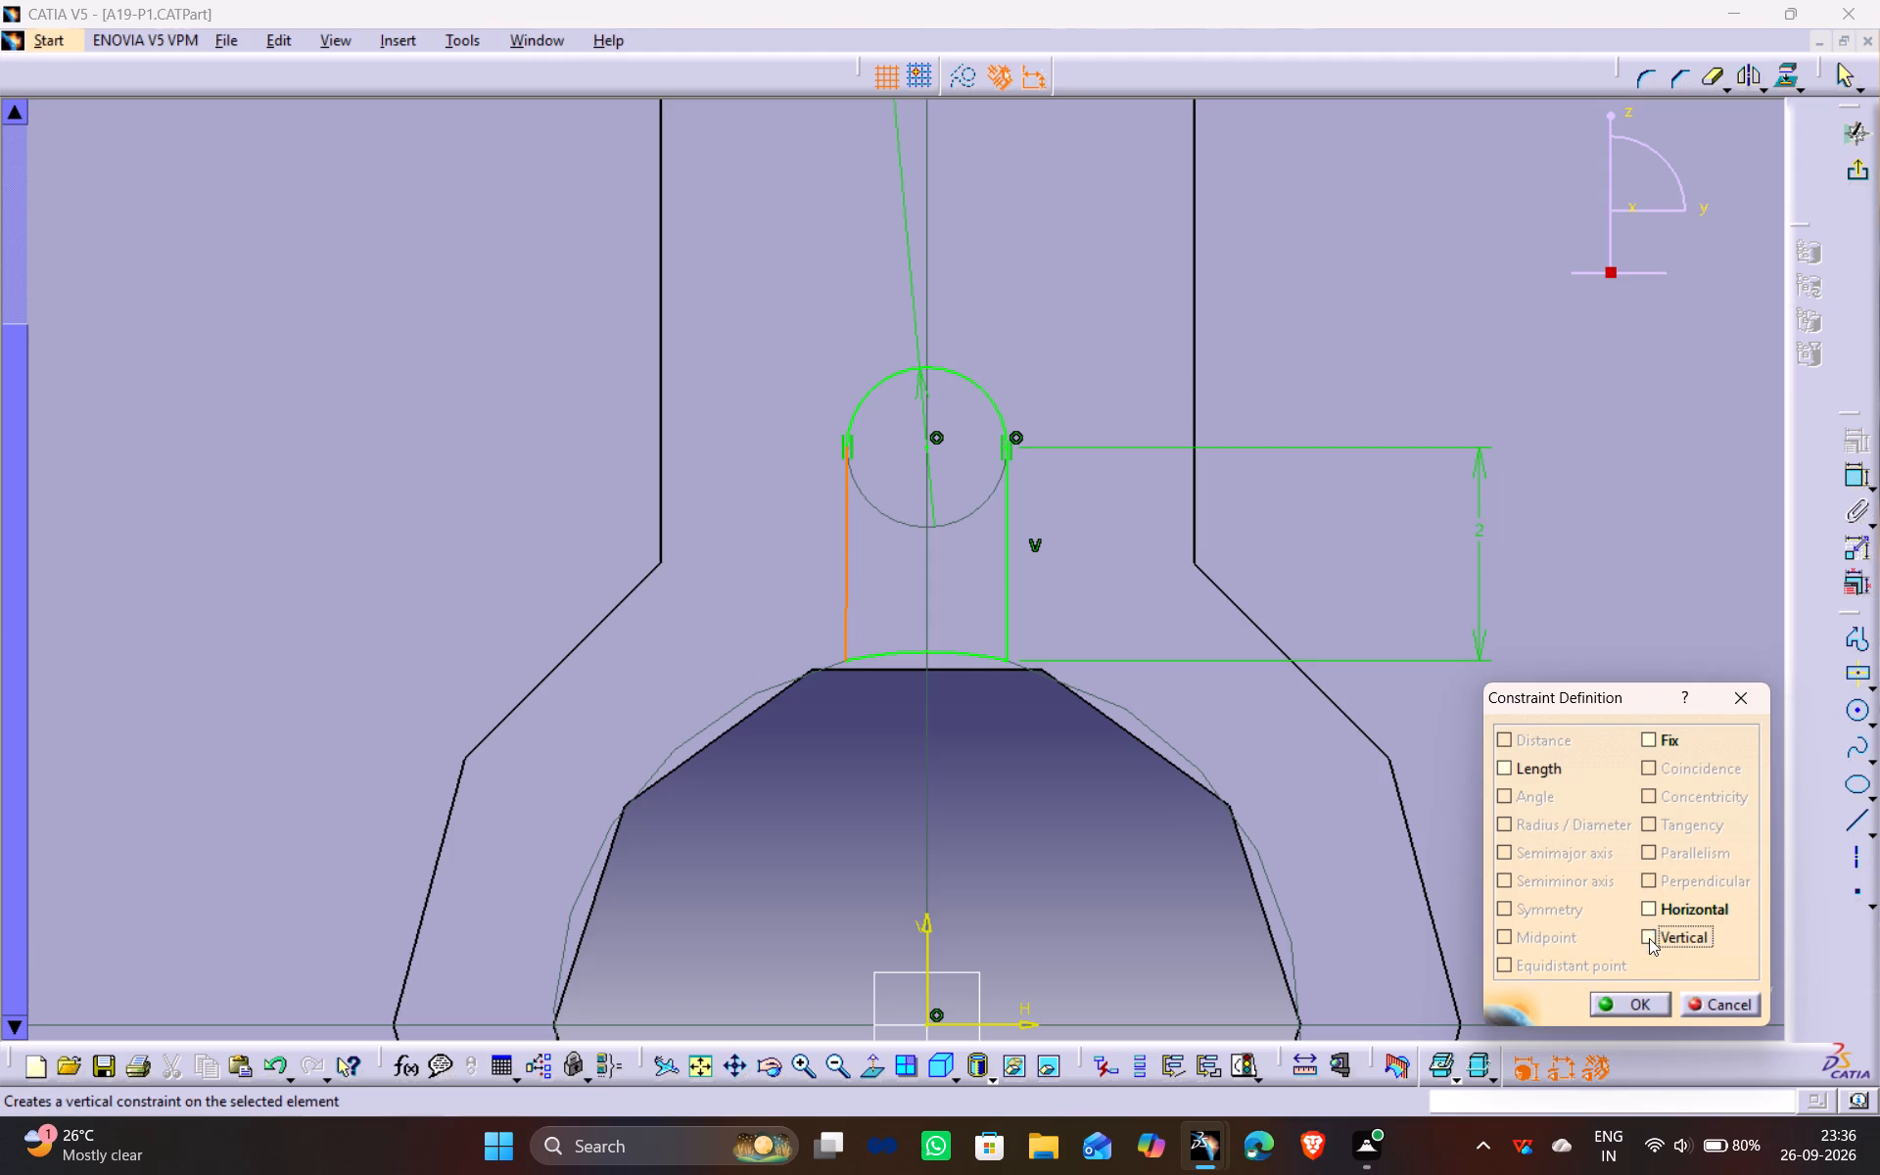
drag(1634, 999, 1631, 982)
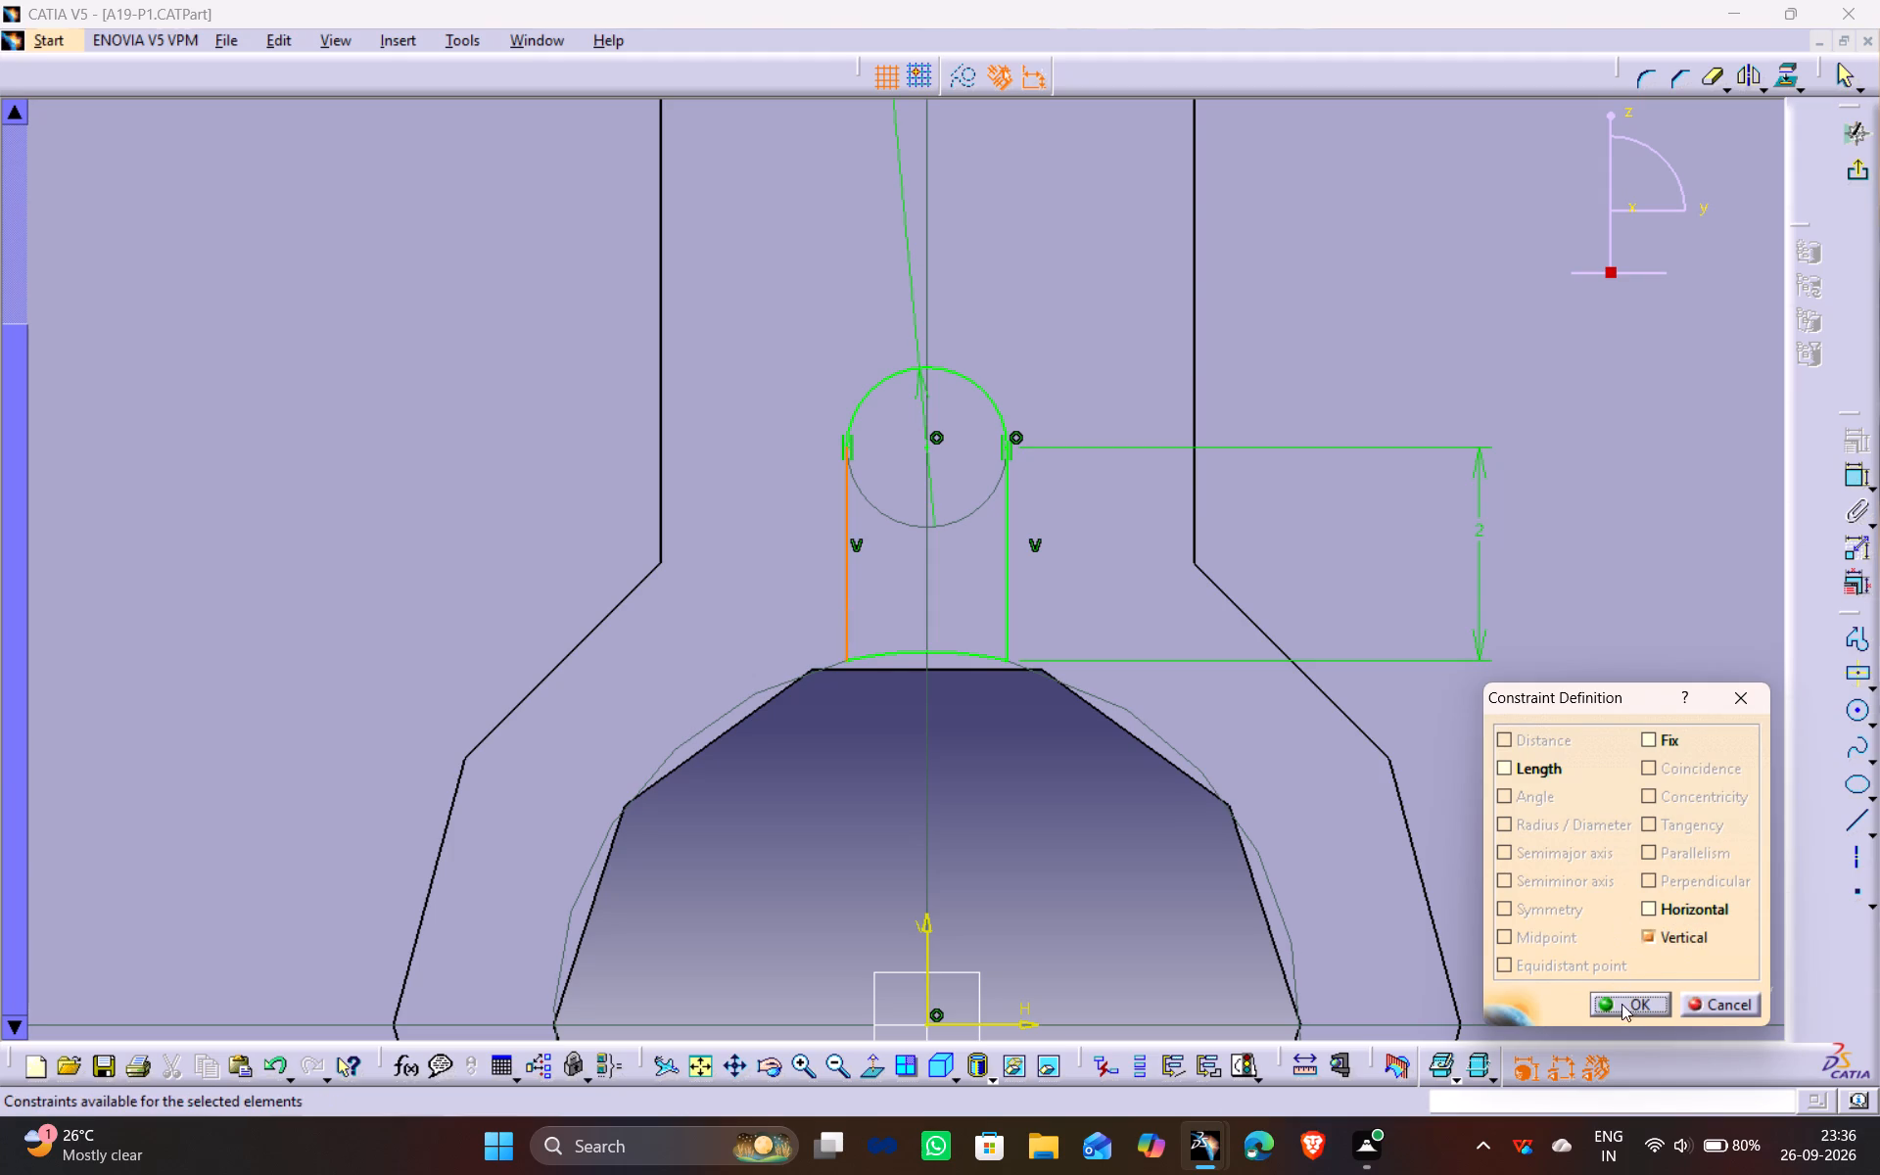
click(1622, 1007)
click(1850, 172)
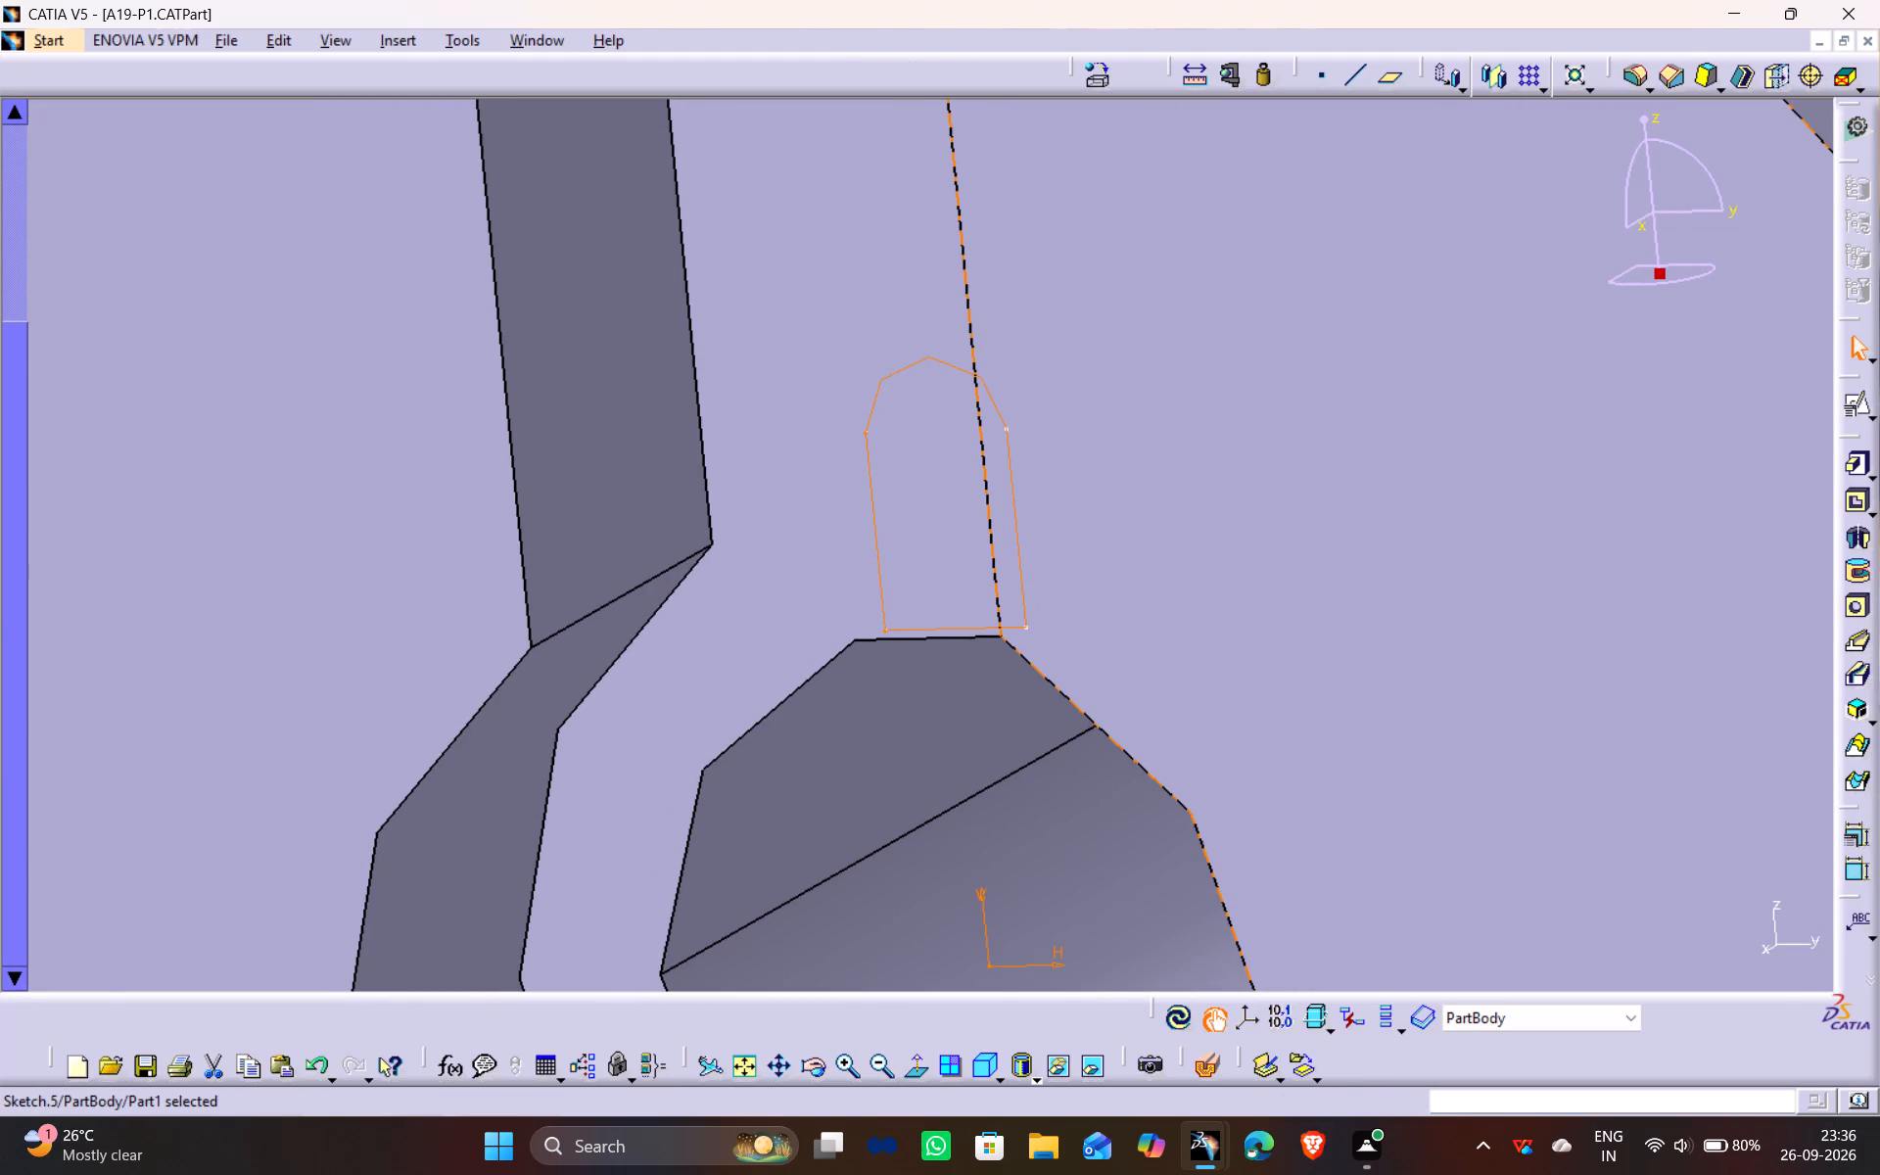
Cut the keyway profile as a Pocket with a 47 mm depth beside the bore.
ctrl+middle_drag(1189, 288, 1169, 418)
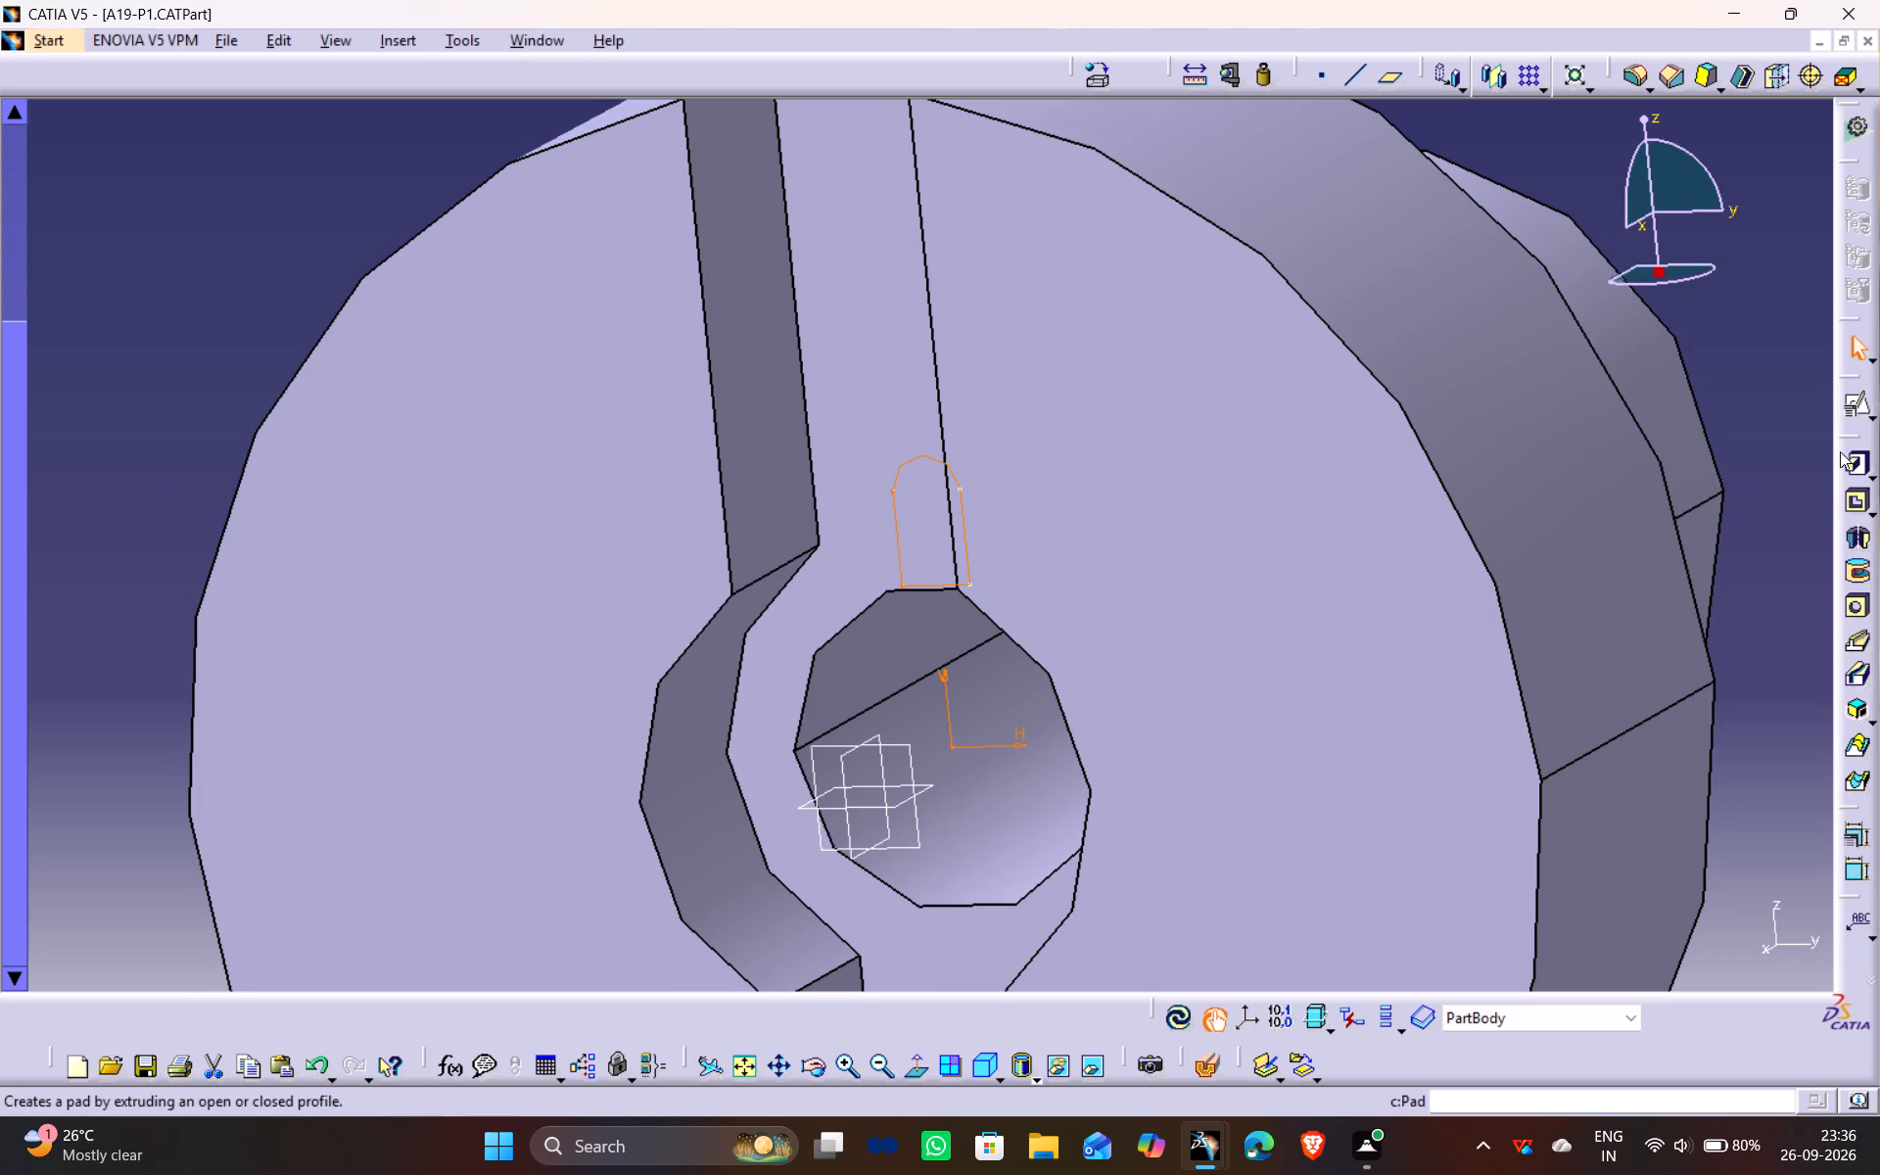
click(1854, 496)
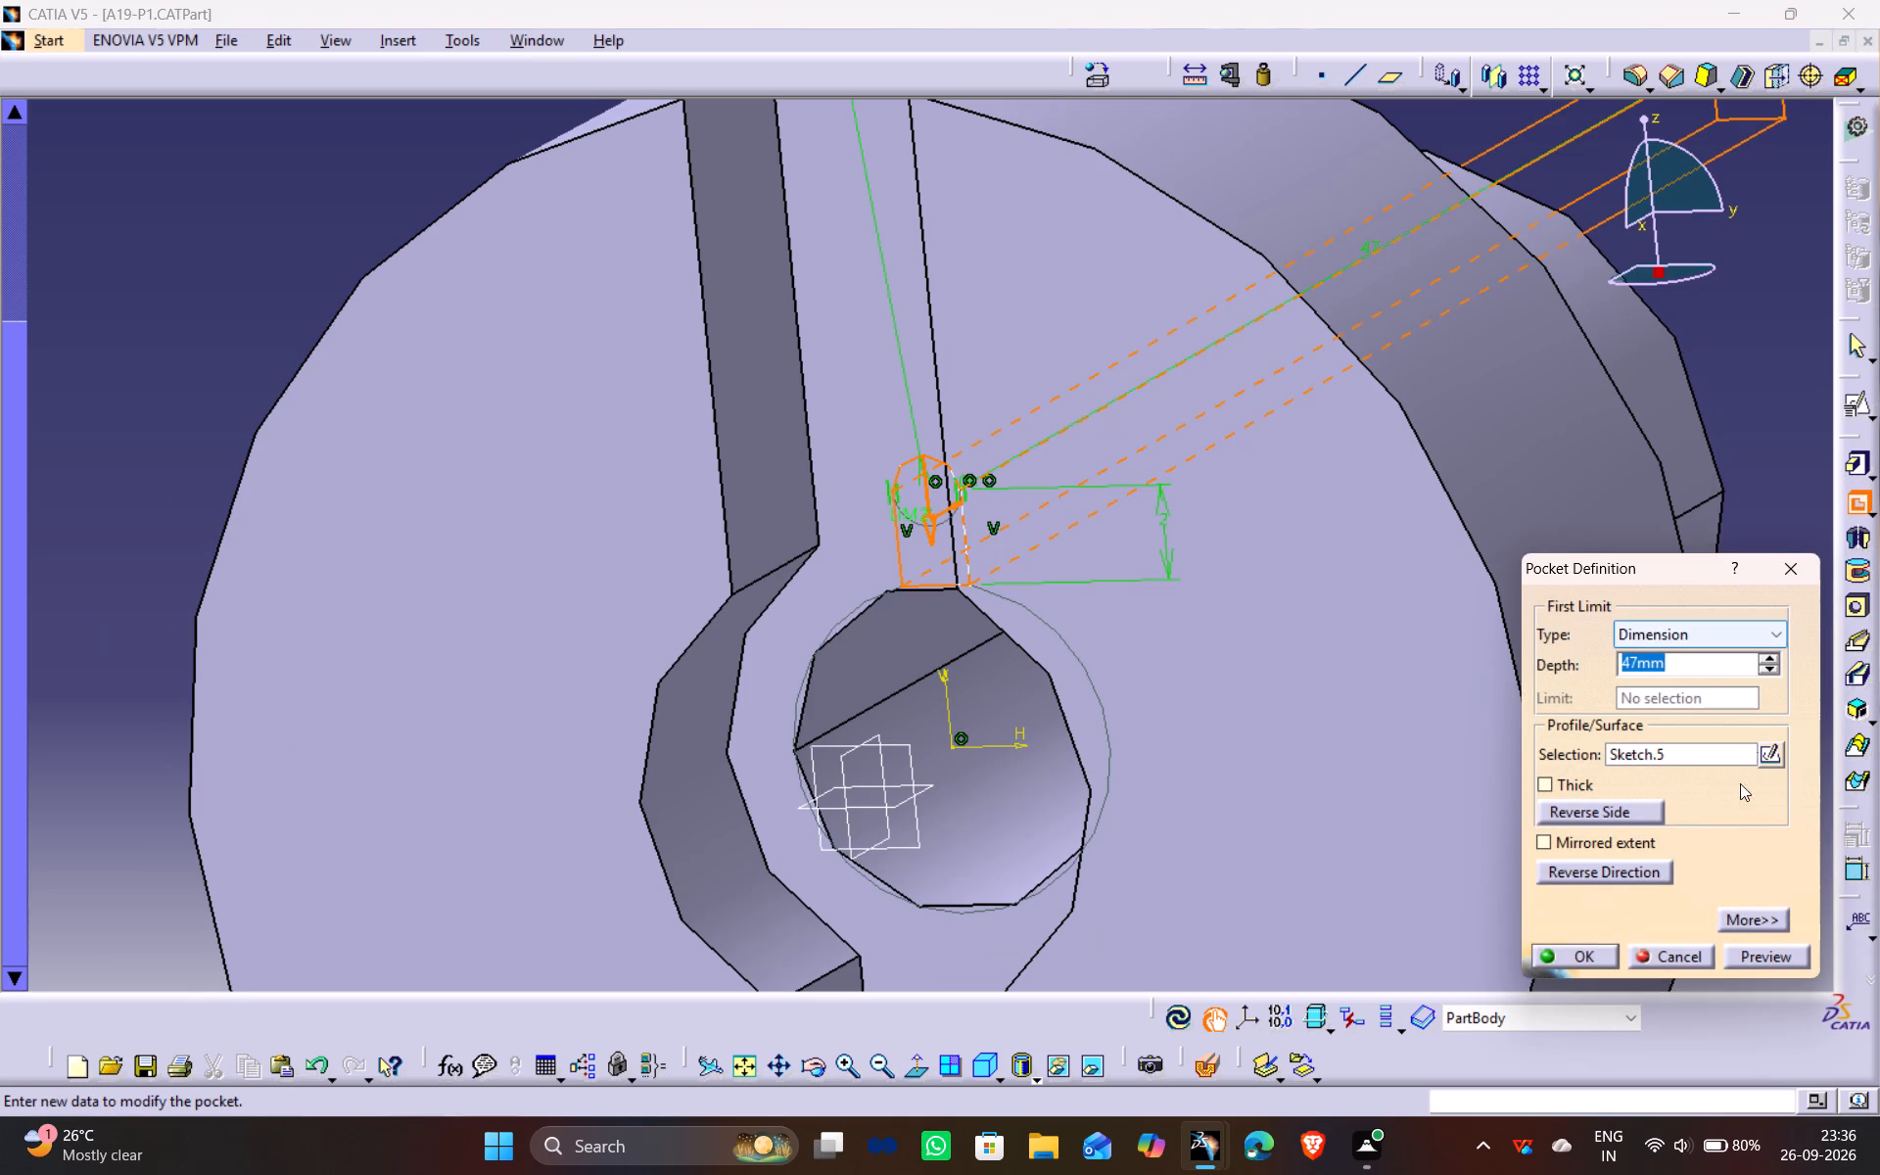
click(1762, 957)
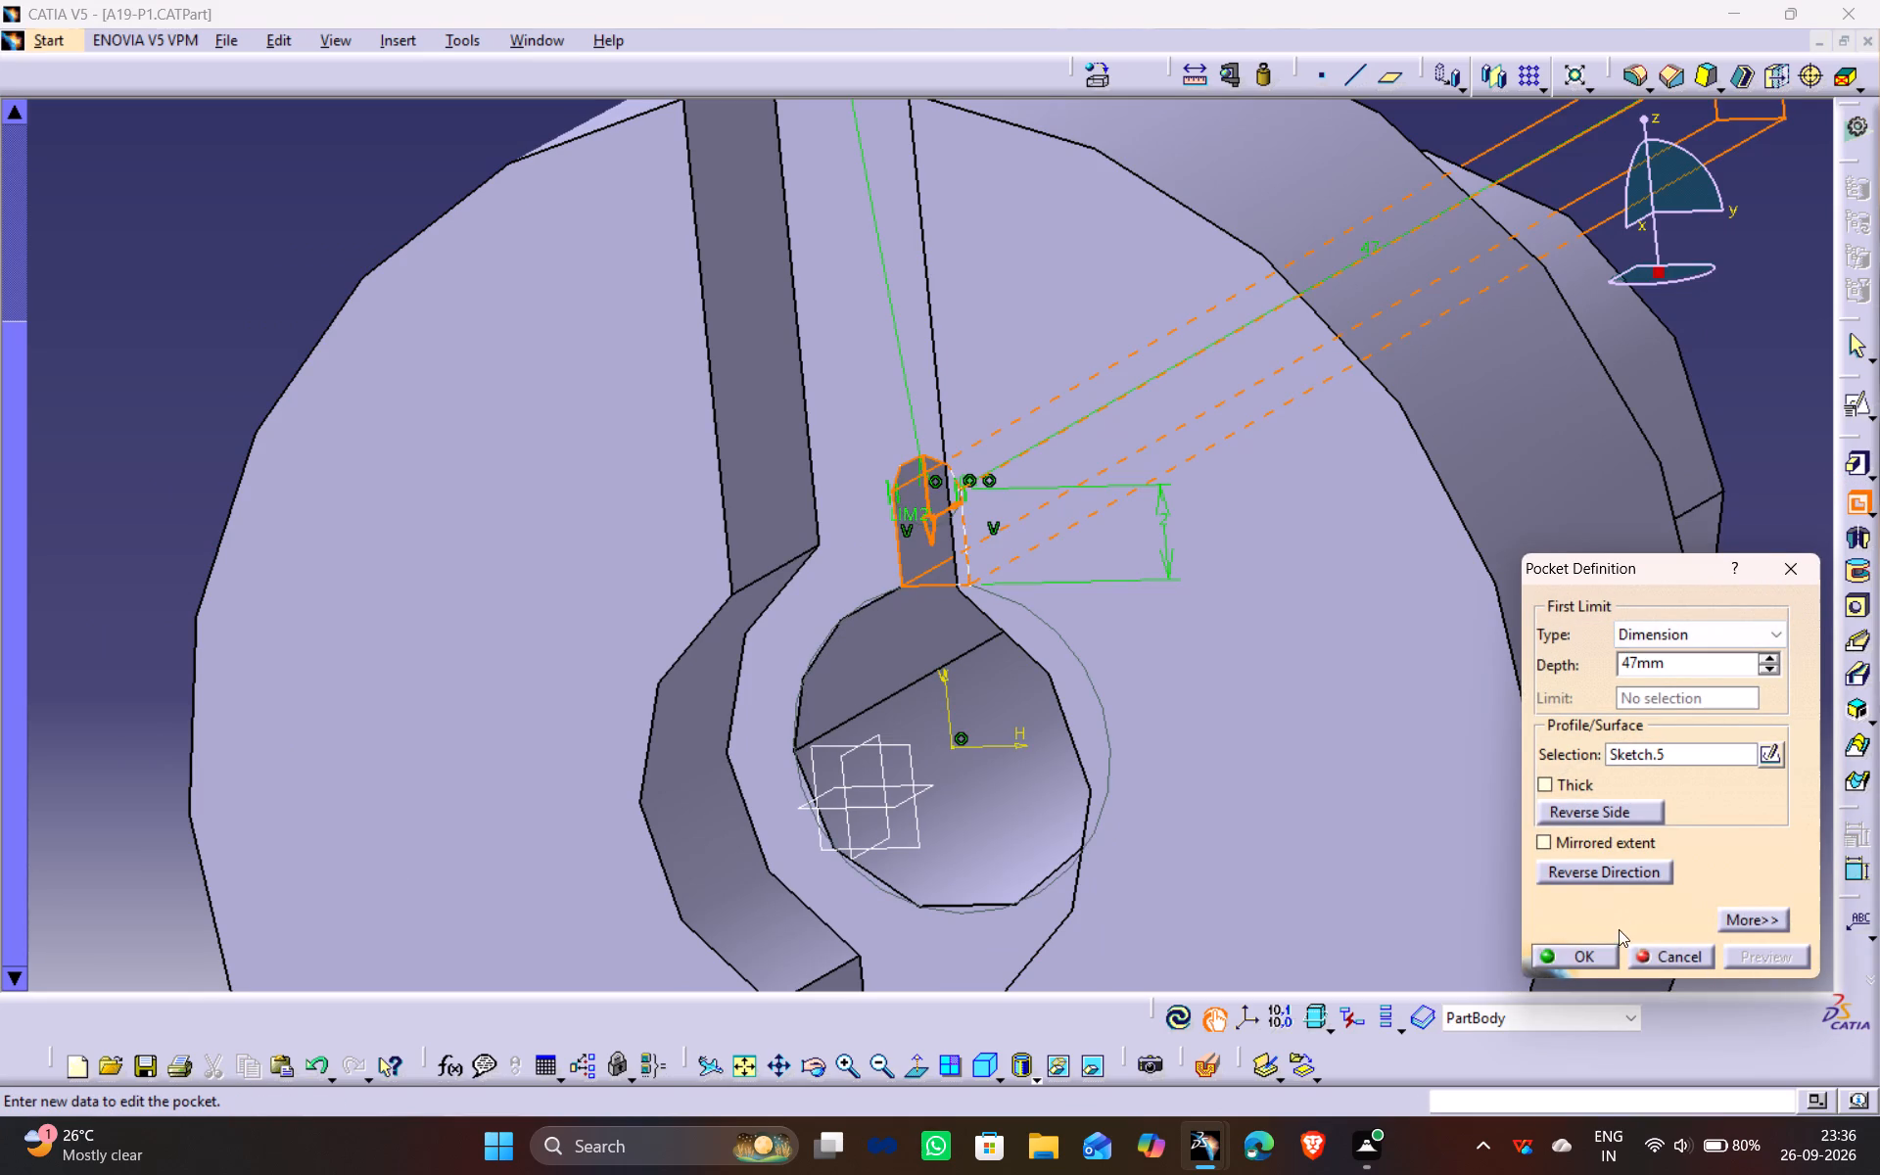
click(1575, 953)
click(1812, 327)
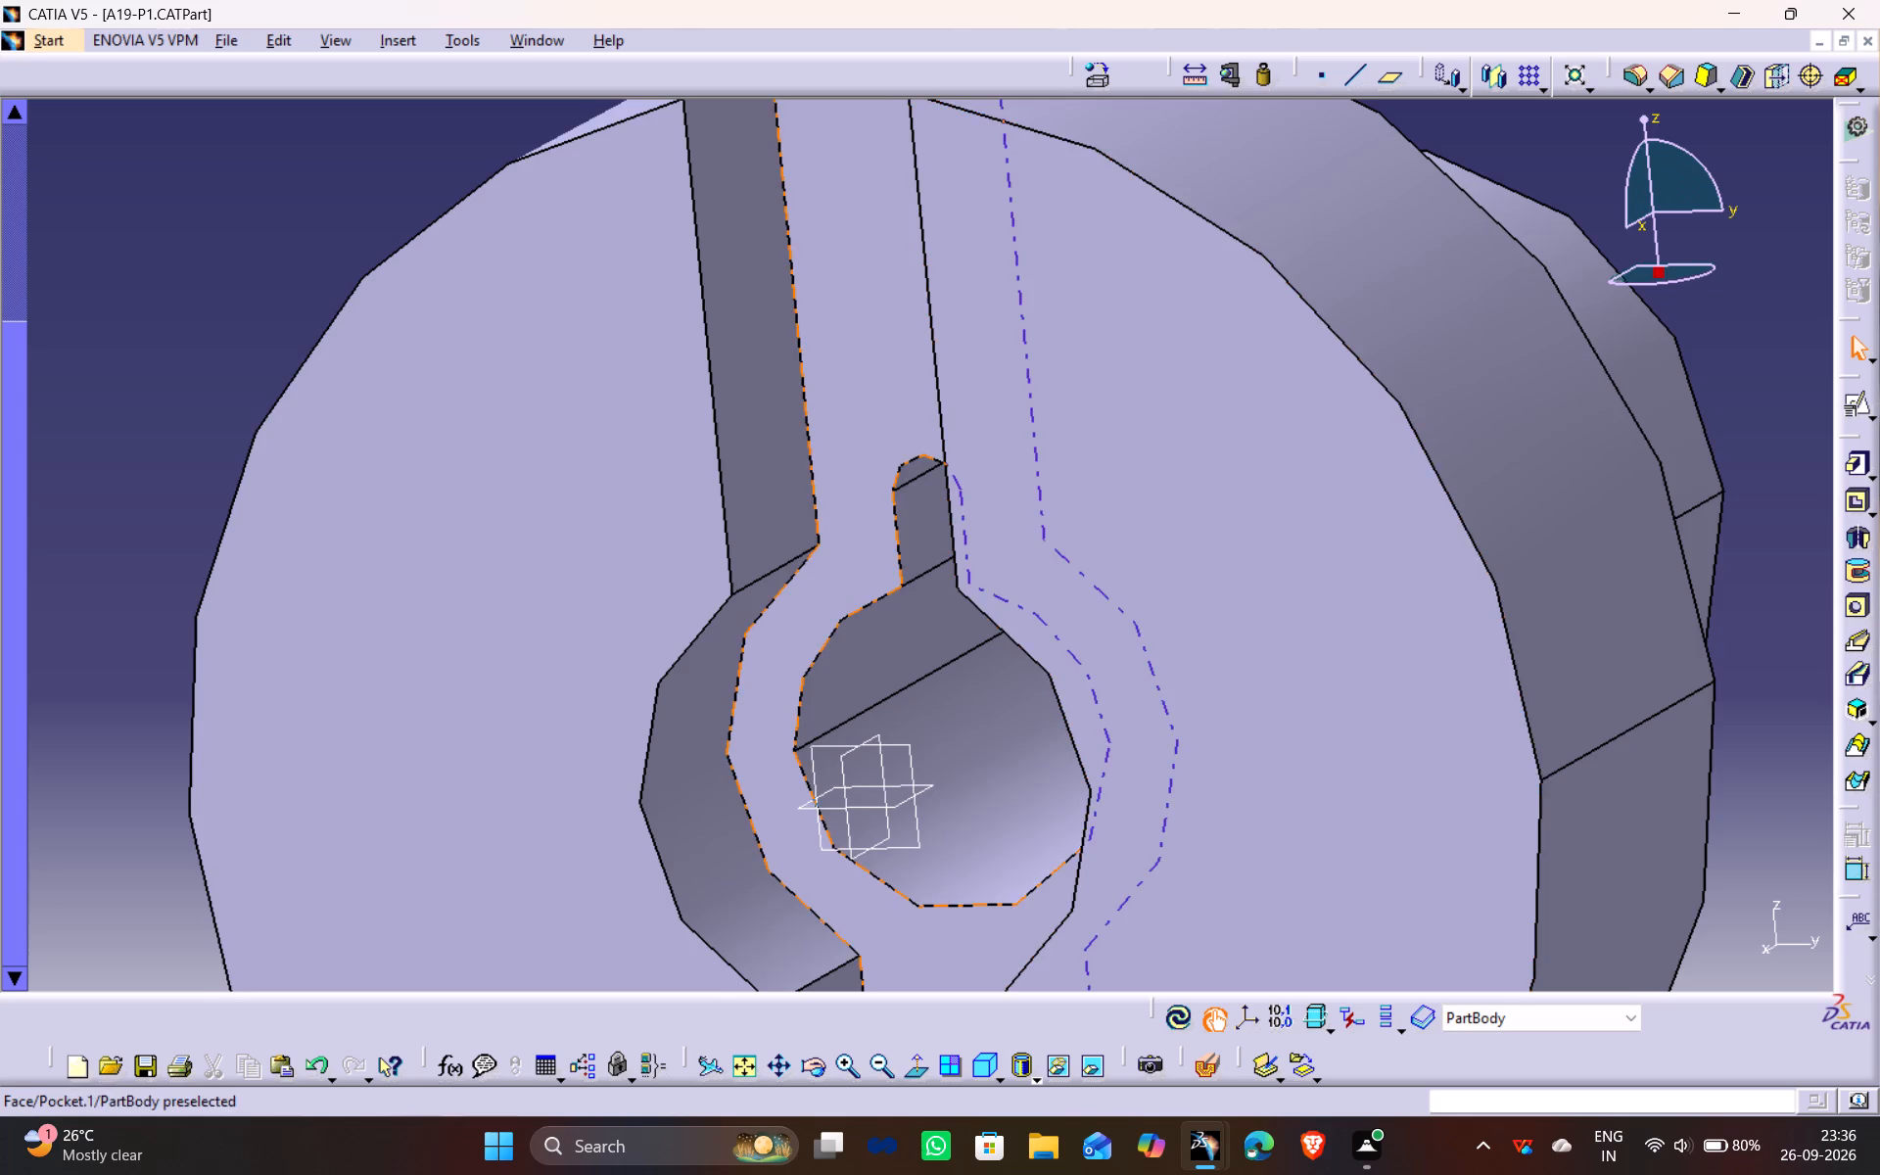
Examine the keyway cut, the bore and the overall part from several angles.
middle_drag(907, 368, 1126, 262)
drag(898, 368, 1126, 262)
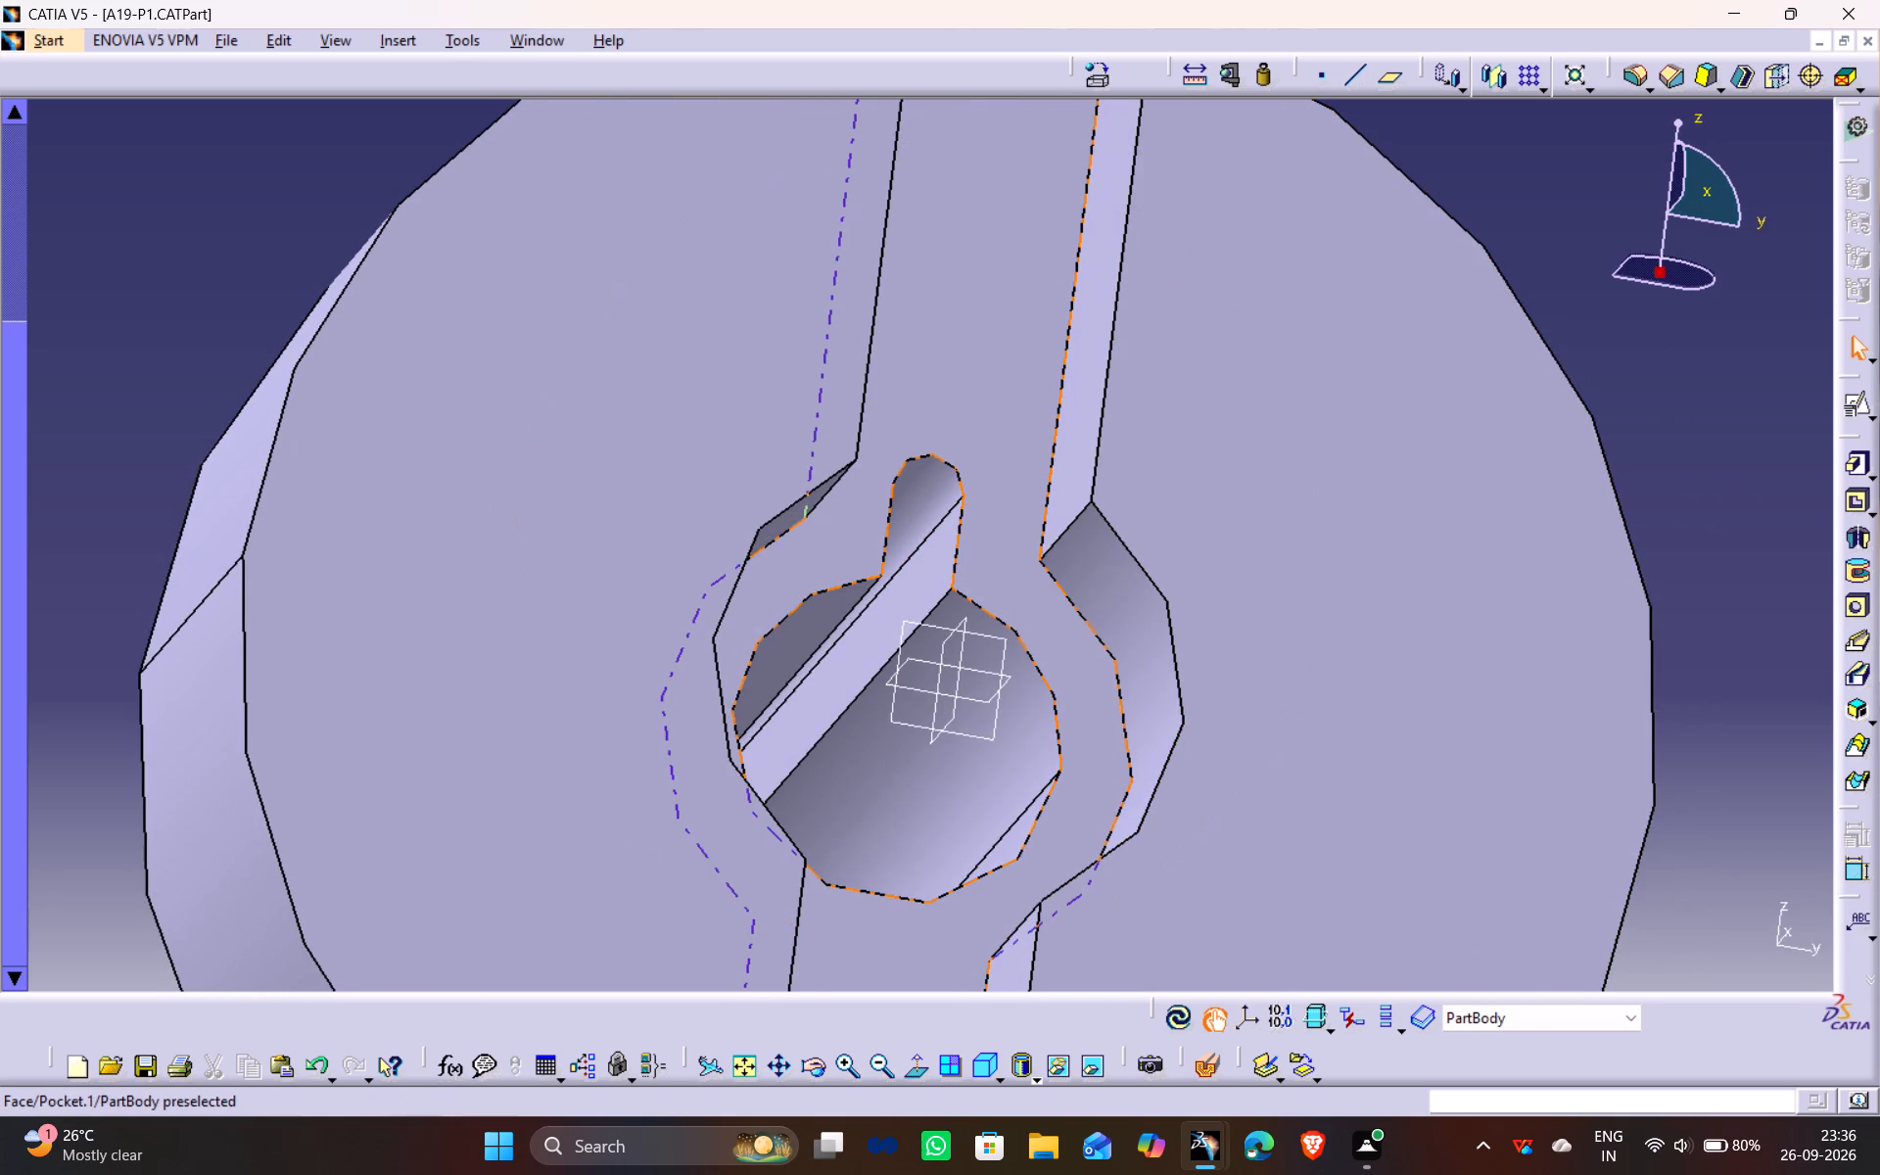
ctrl+middle_drag(1064, 226, 1030, 295)
middle_drag(1458, 215, 1246, 272)
drag(1447, 218, 1246, 272)
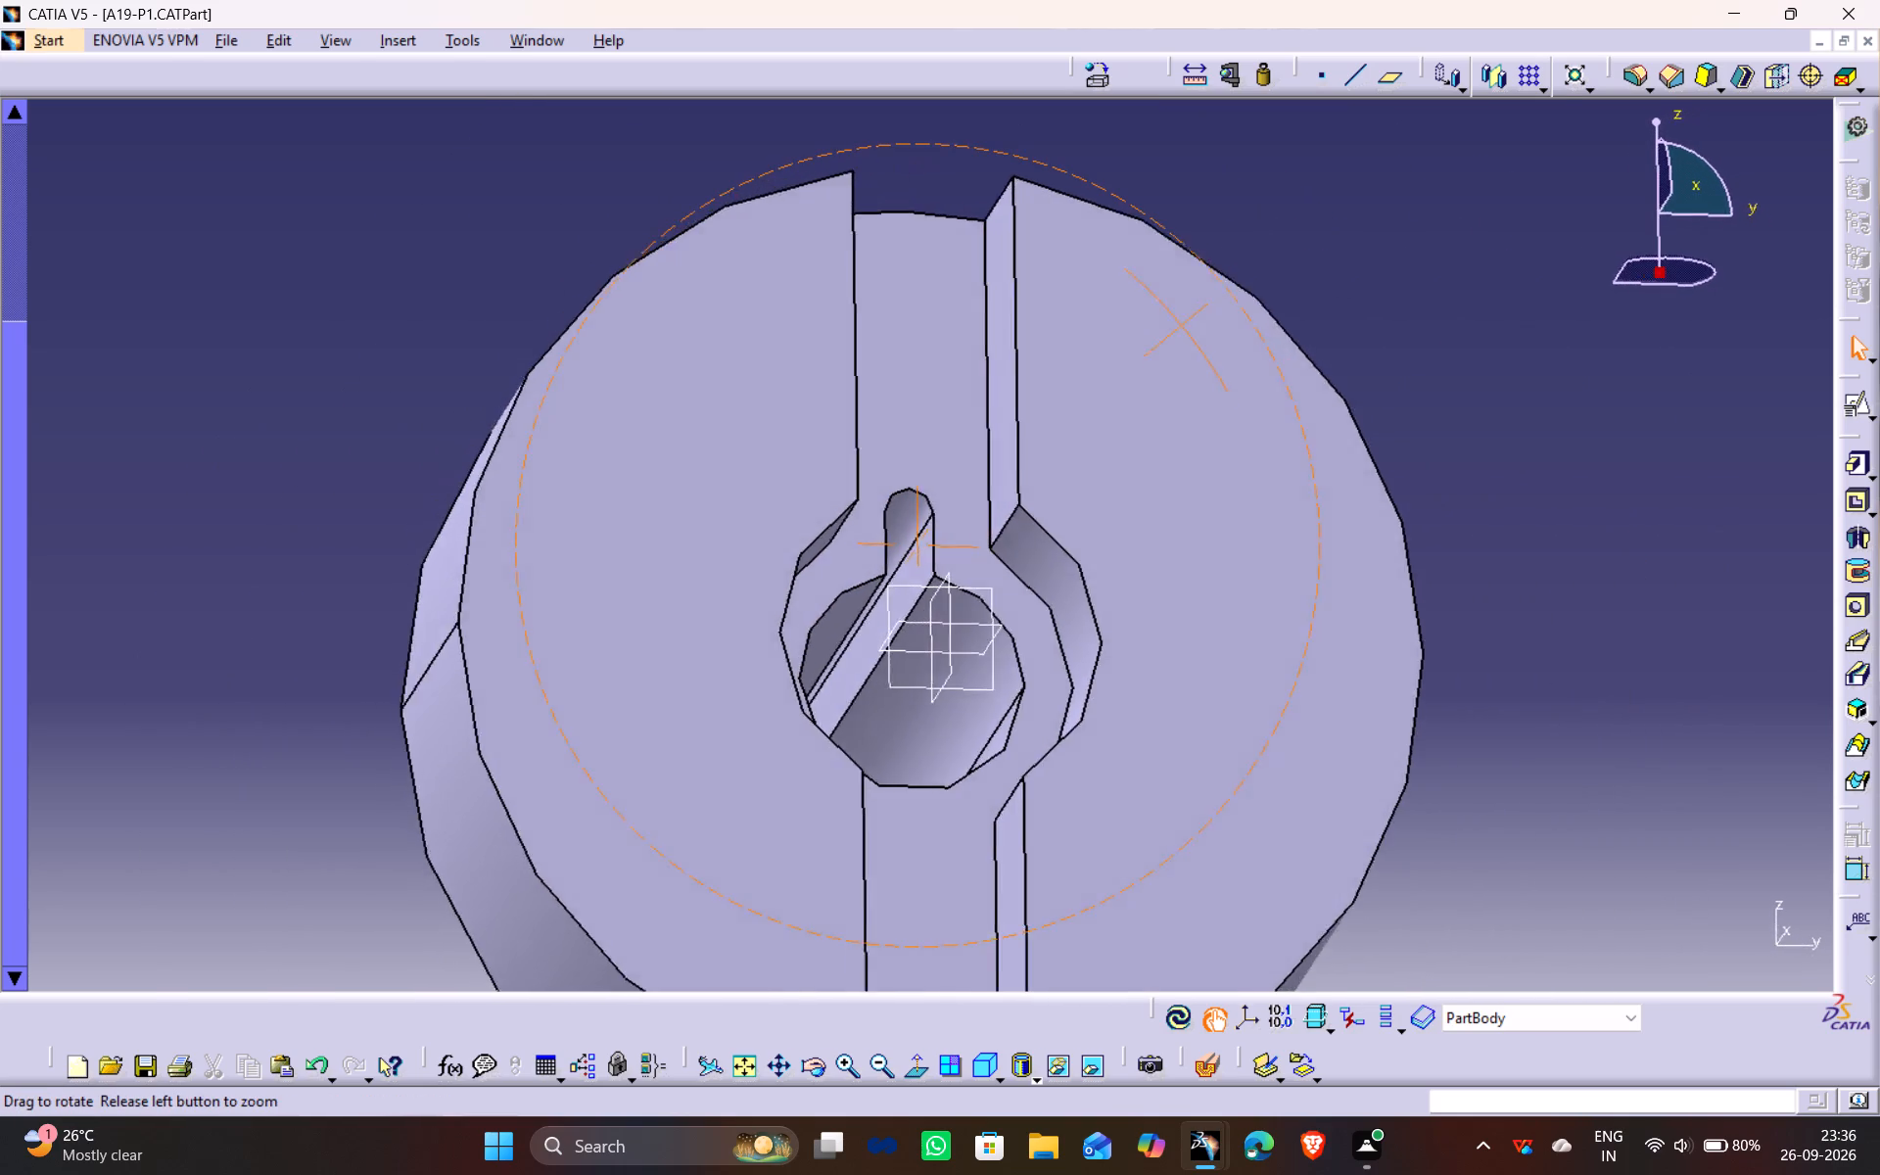
drag(1246, 272, 1039, 432)
middle_drag(1246, 272, 1039, 432)
scroll(1036, 402, down, 1)
ctrl+middle_drag(1094, 213, 1084, 300)
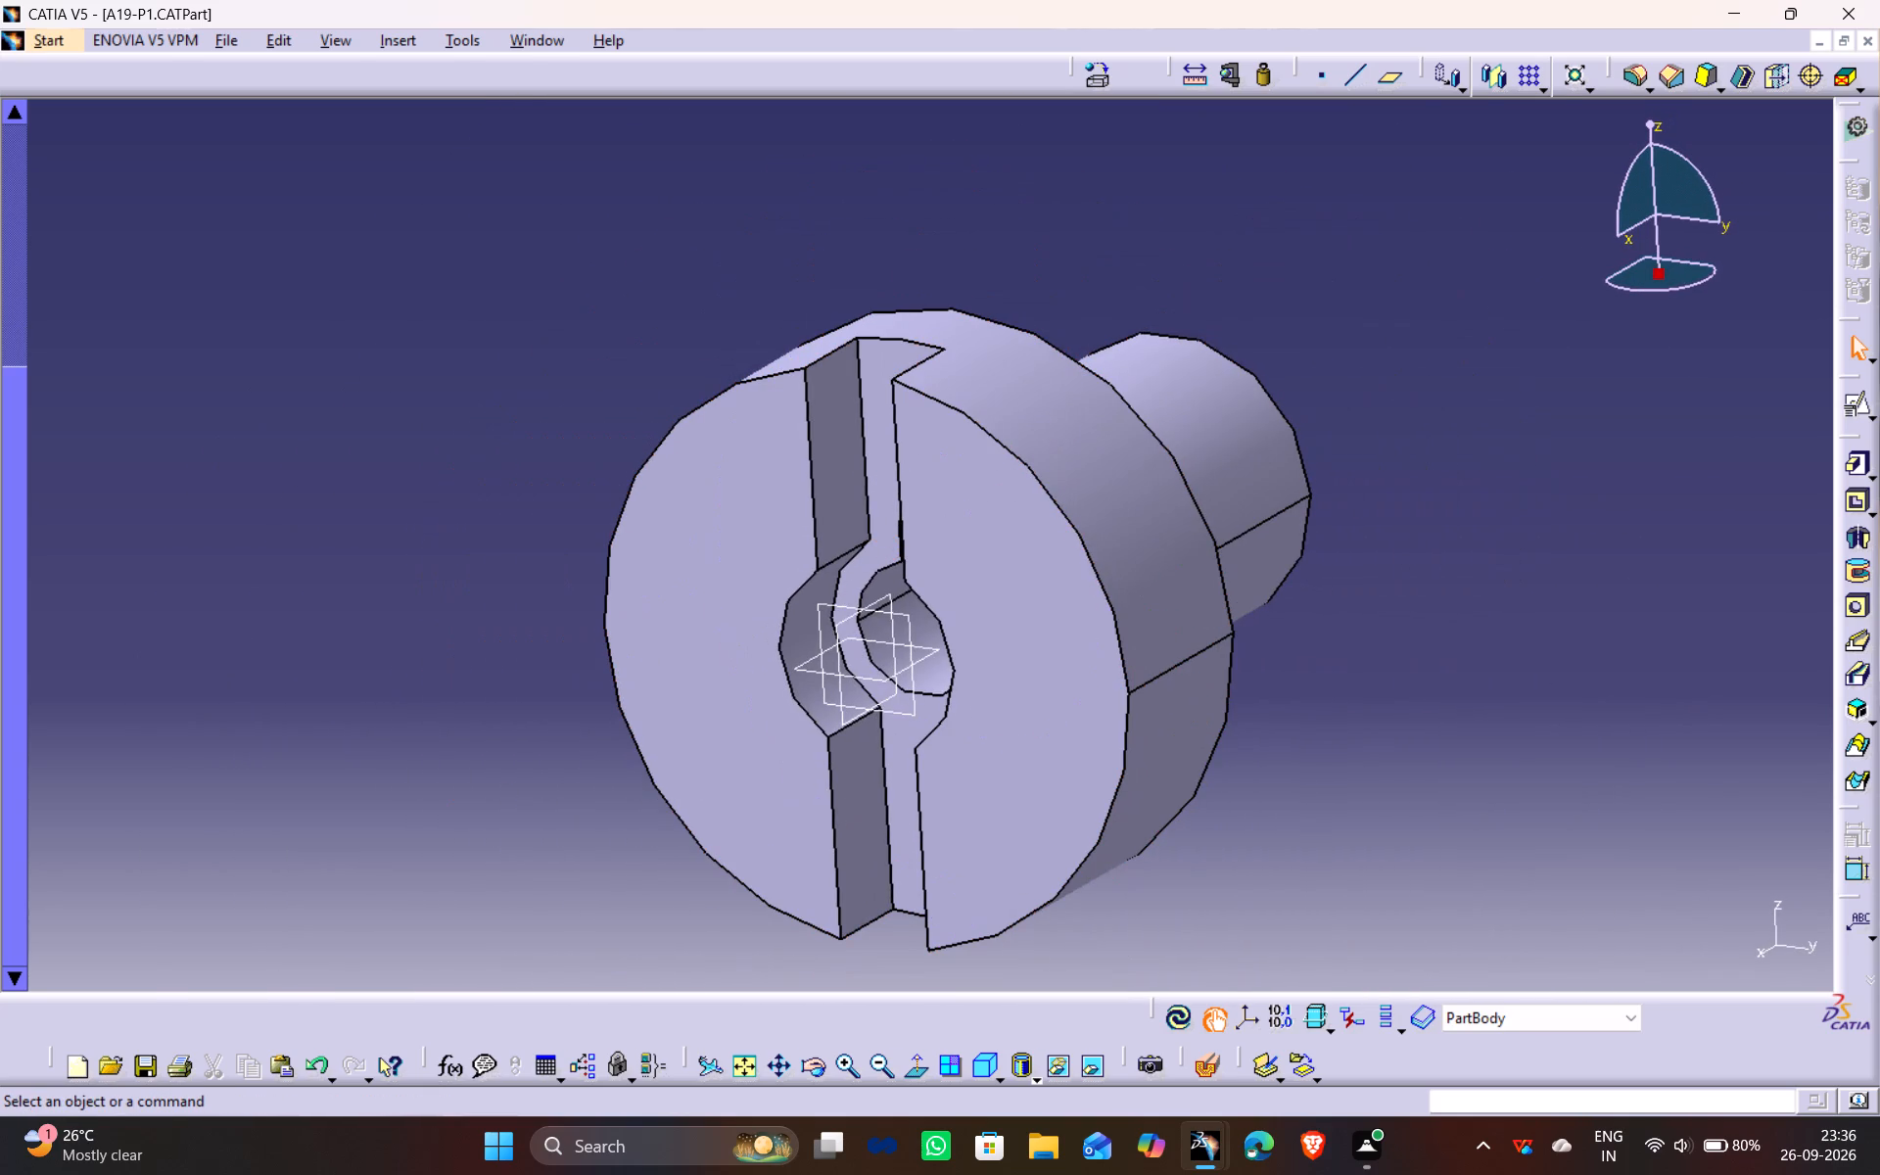
click(1375, 611)
Save the A19-P1 part.
key(ctrl+s)
Create a new part in the Part Design workbench, keeping the default name and hybrid design enabled.
click(34, 34)
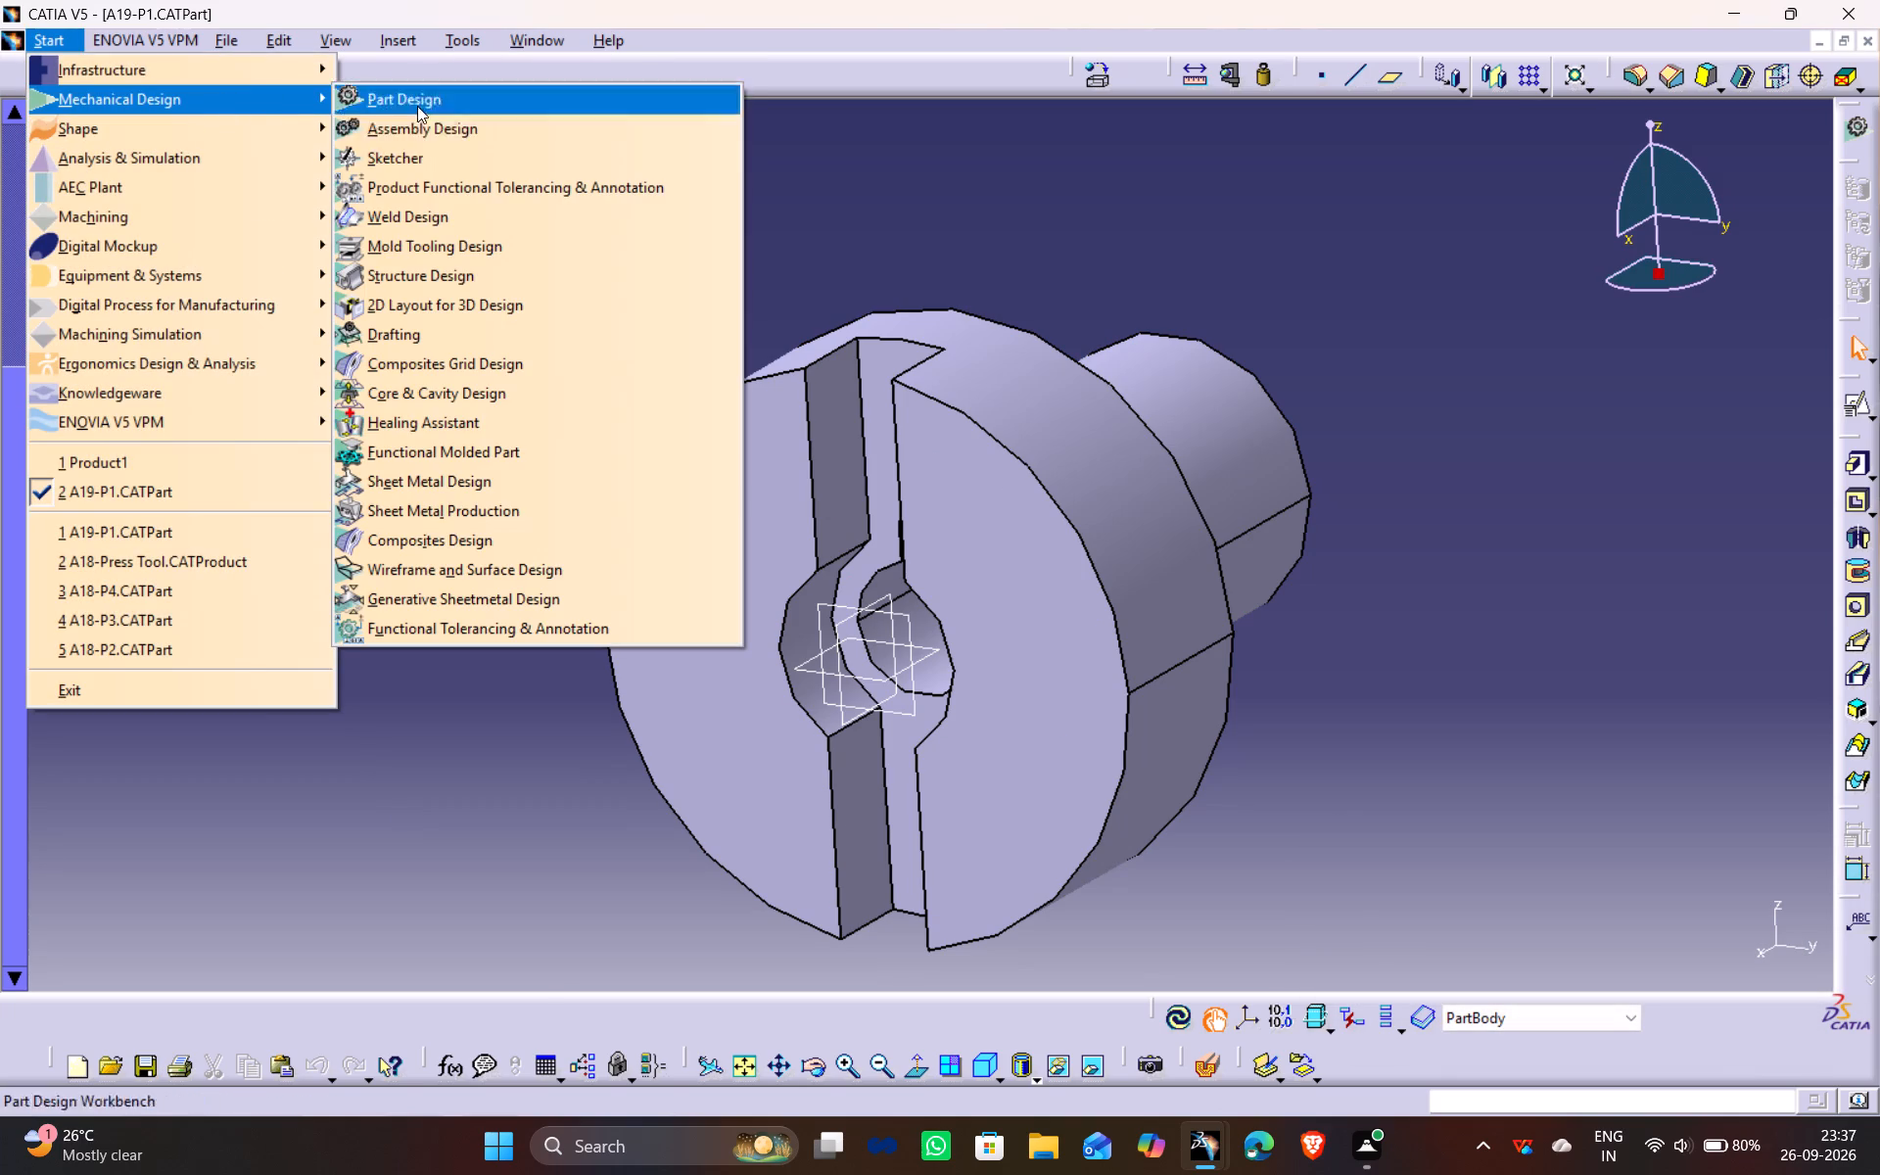
click(403, 102)
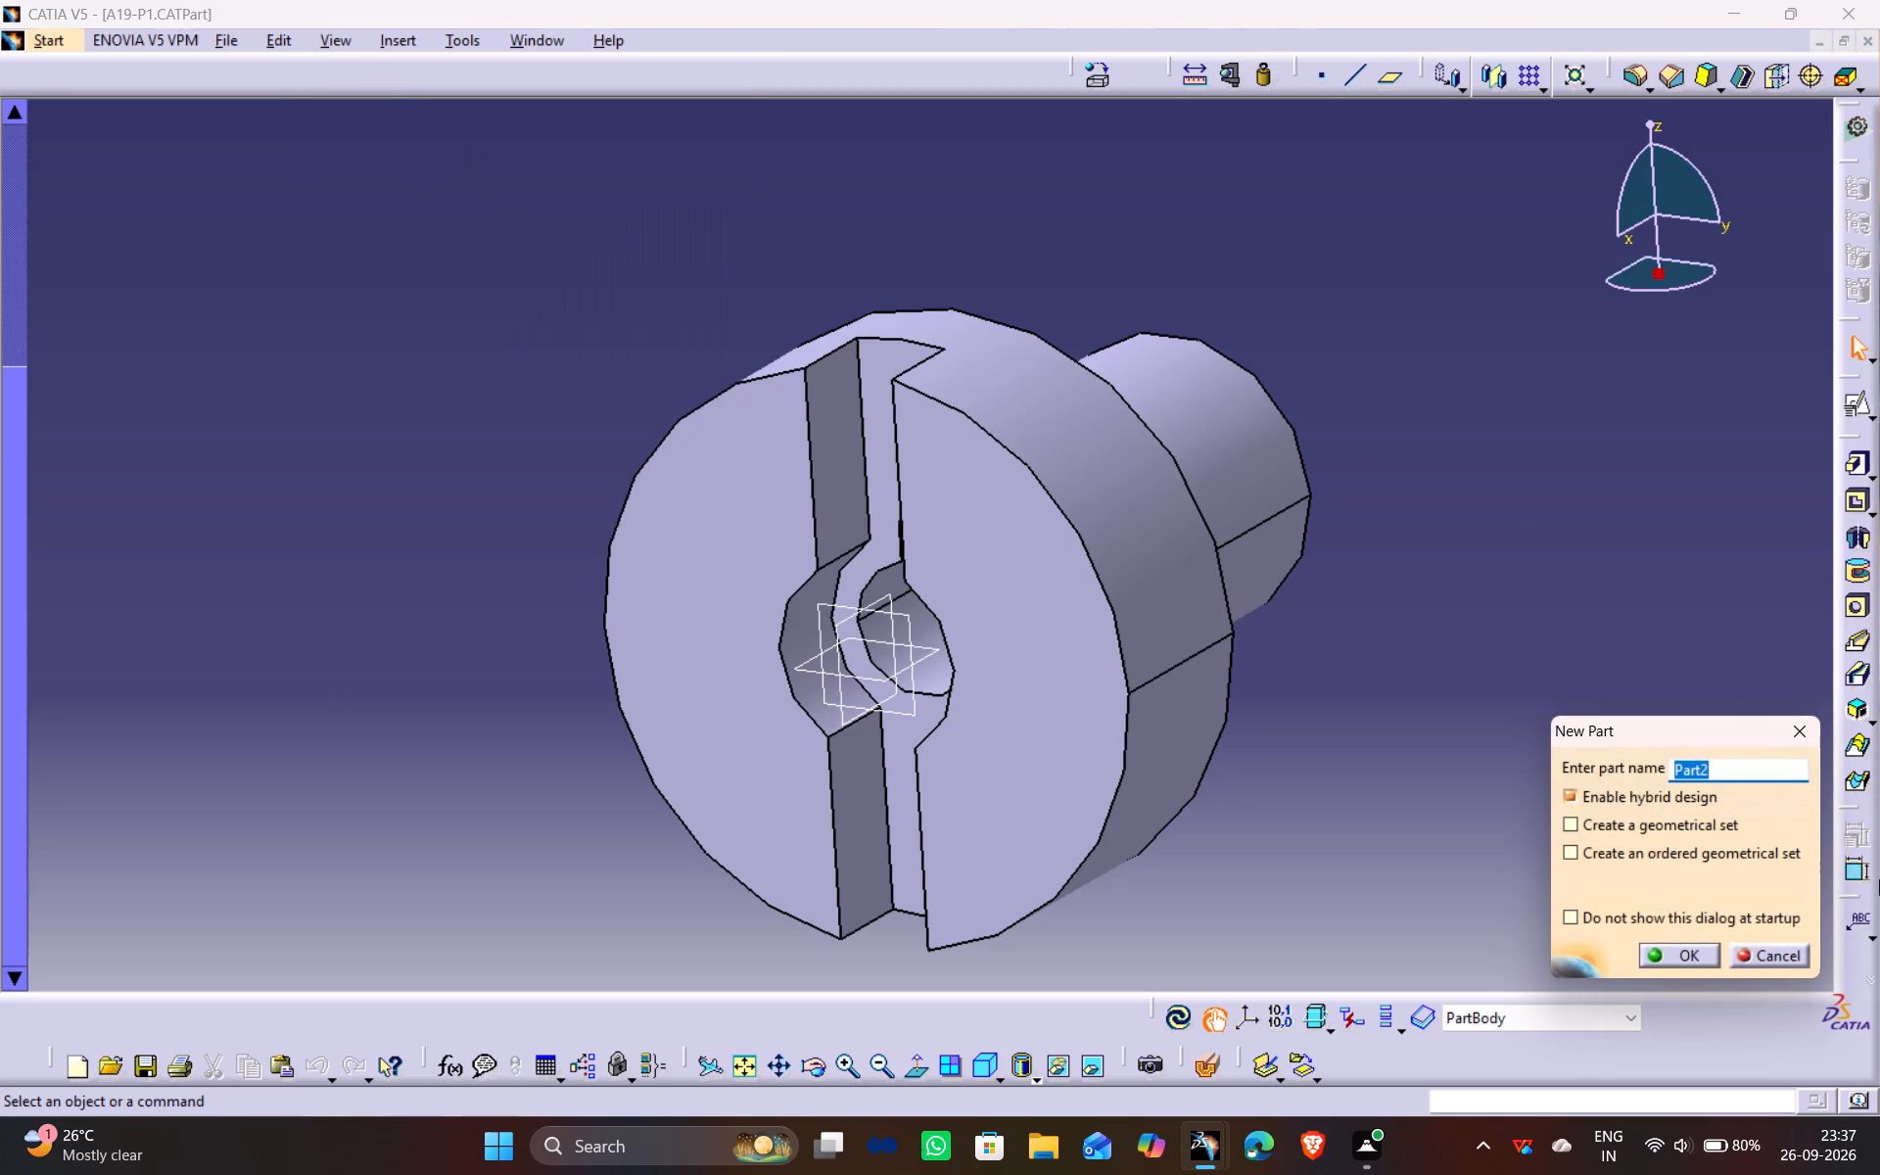
click(1702, 938)
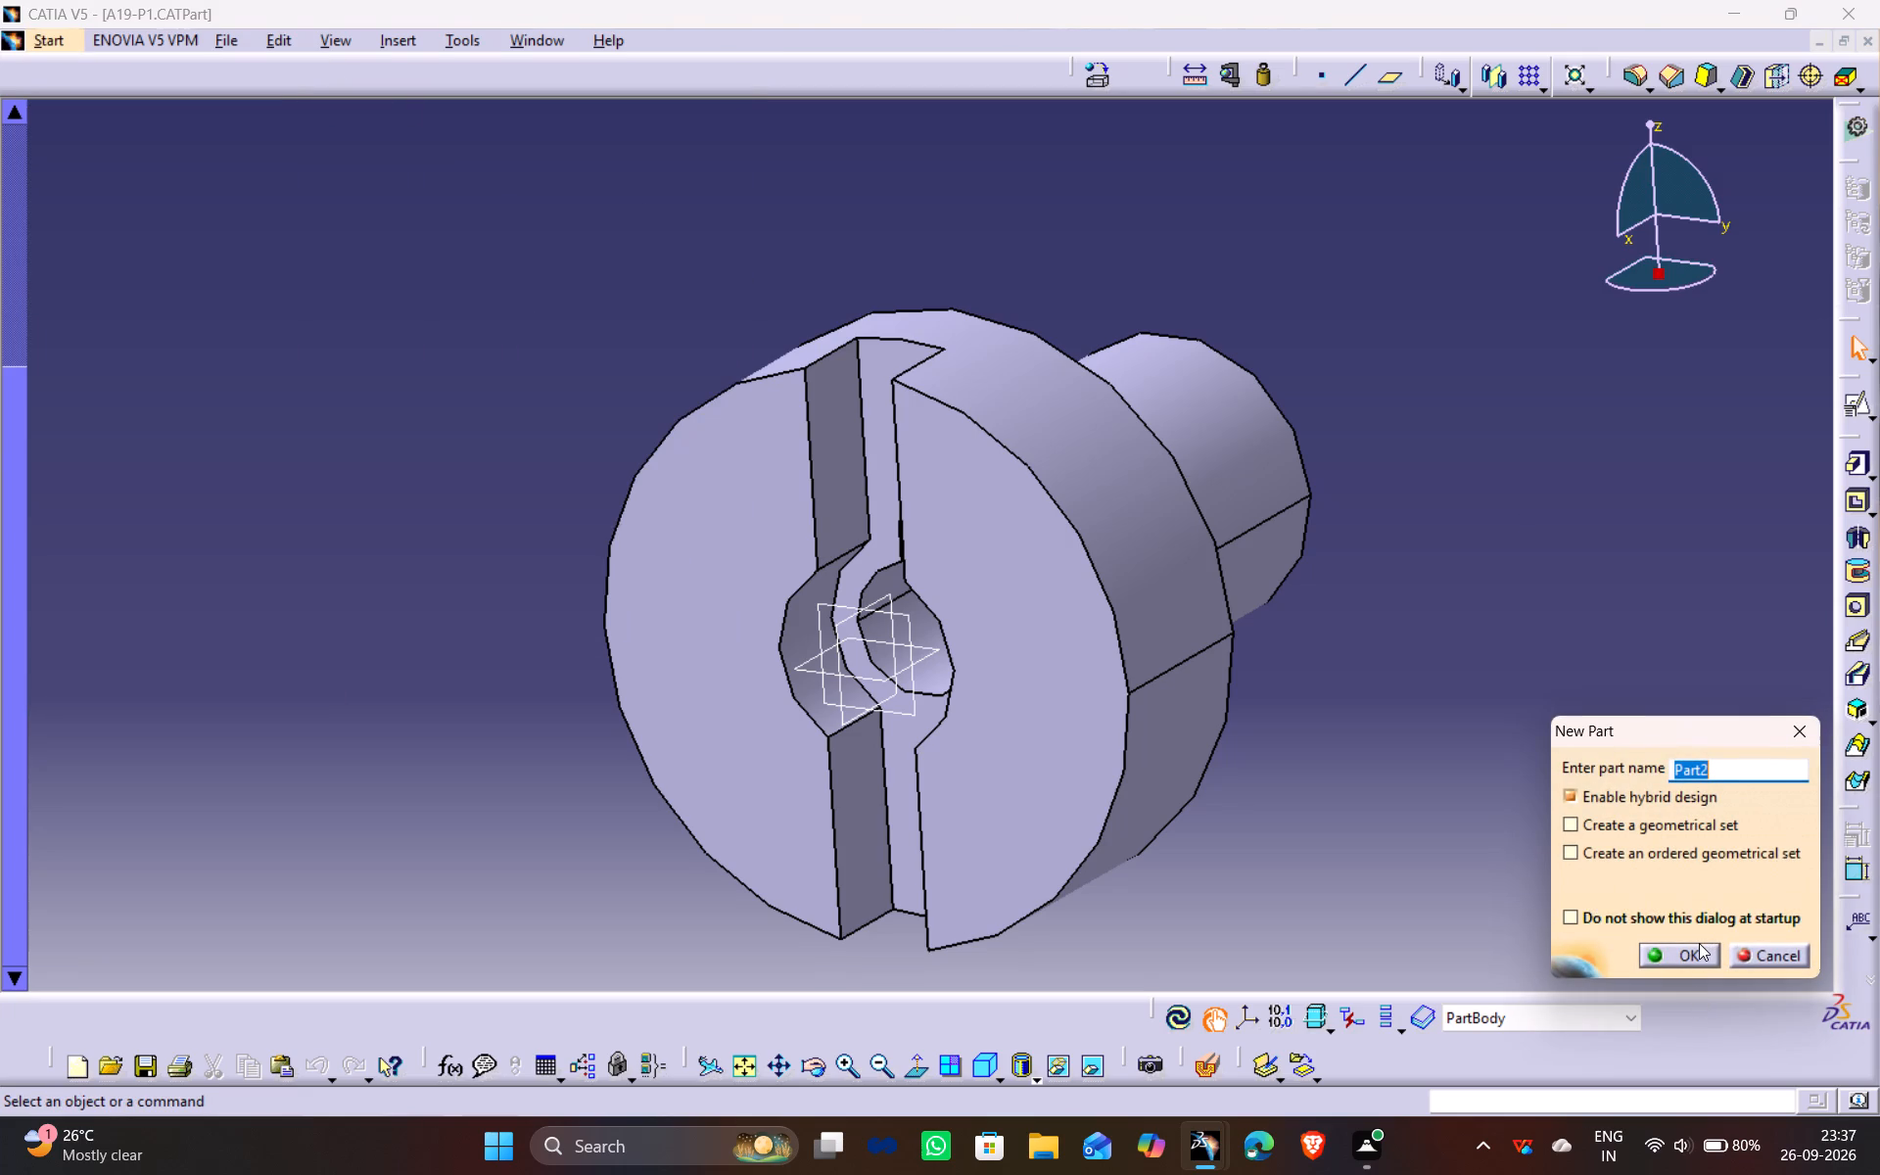
click(1667, 961)
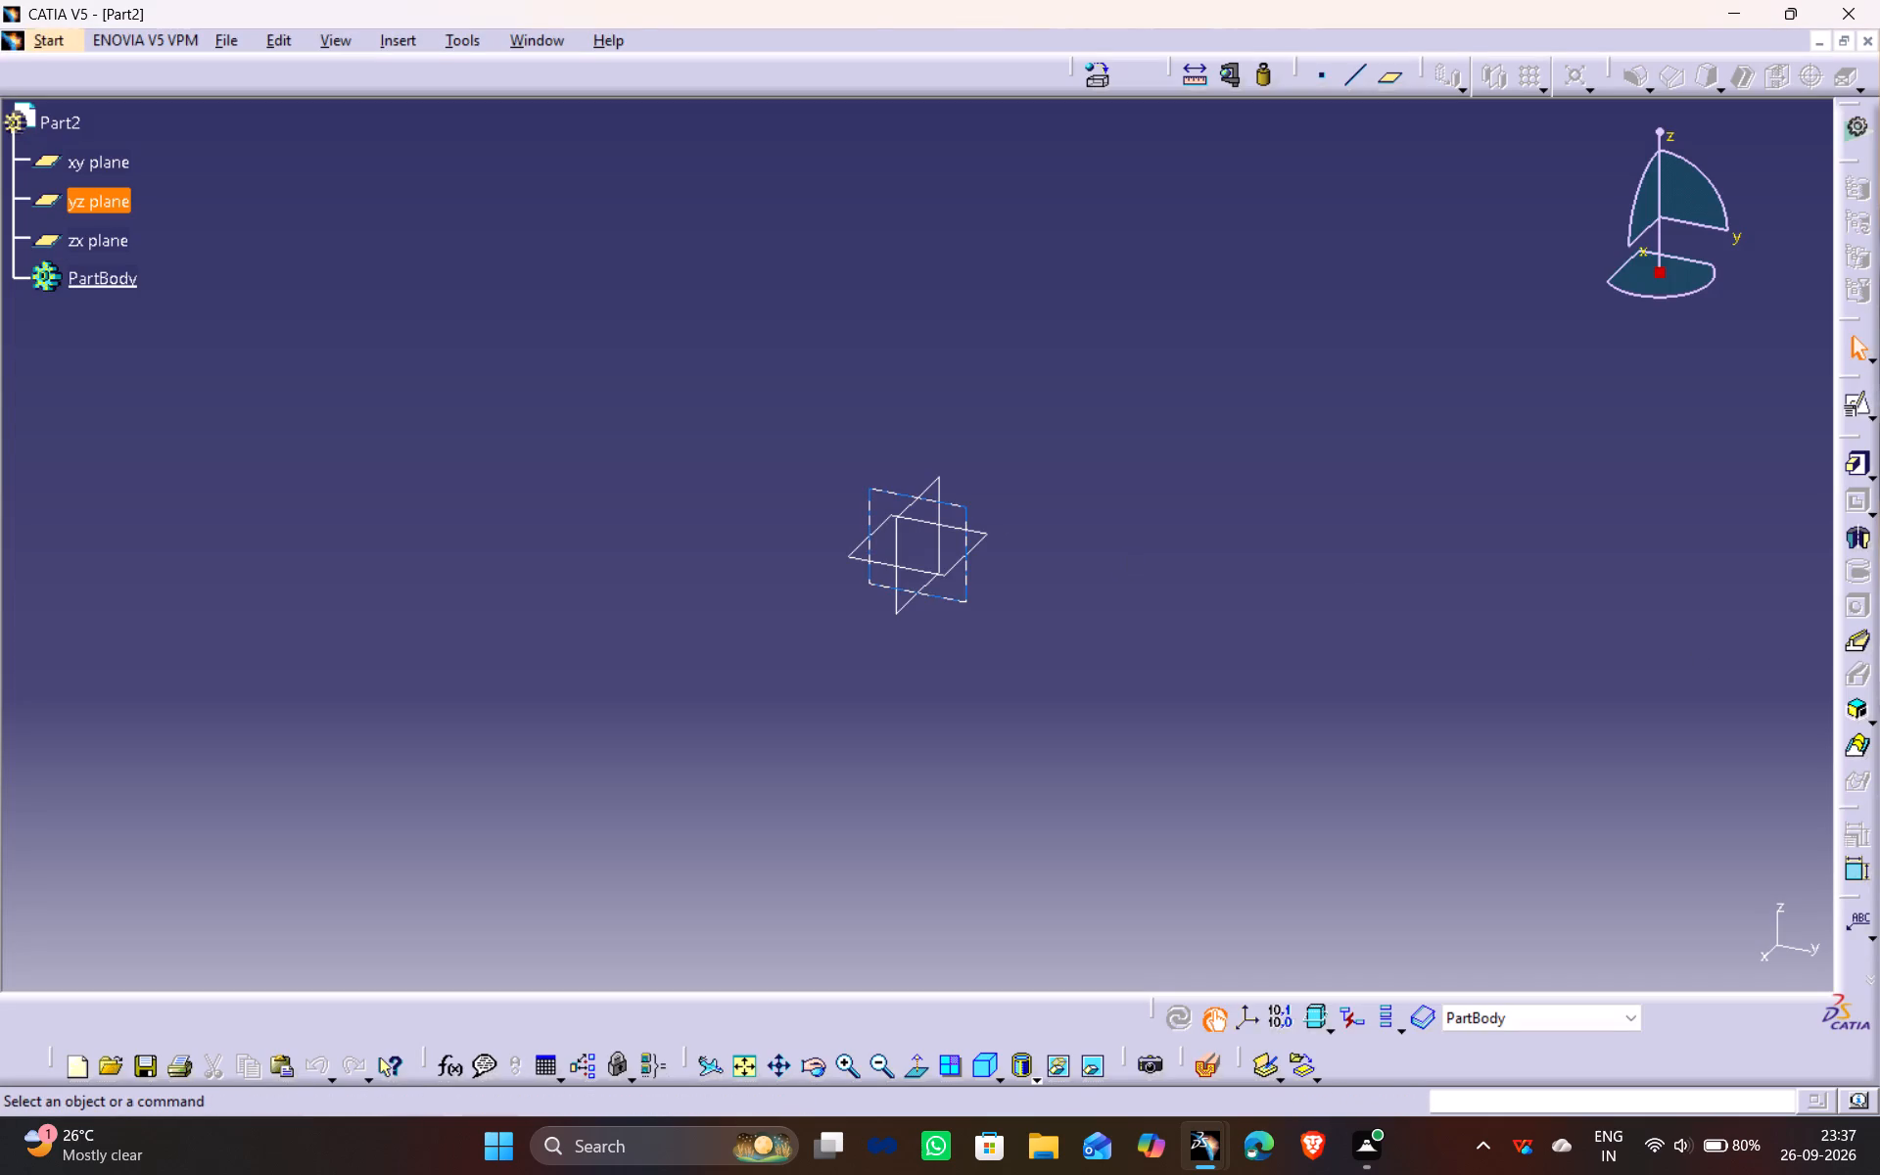
Create a positioned sketch on the yz plane and draw a circle about 136 mm in diameter centred on the origin.
click(963, 503)
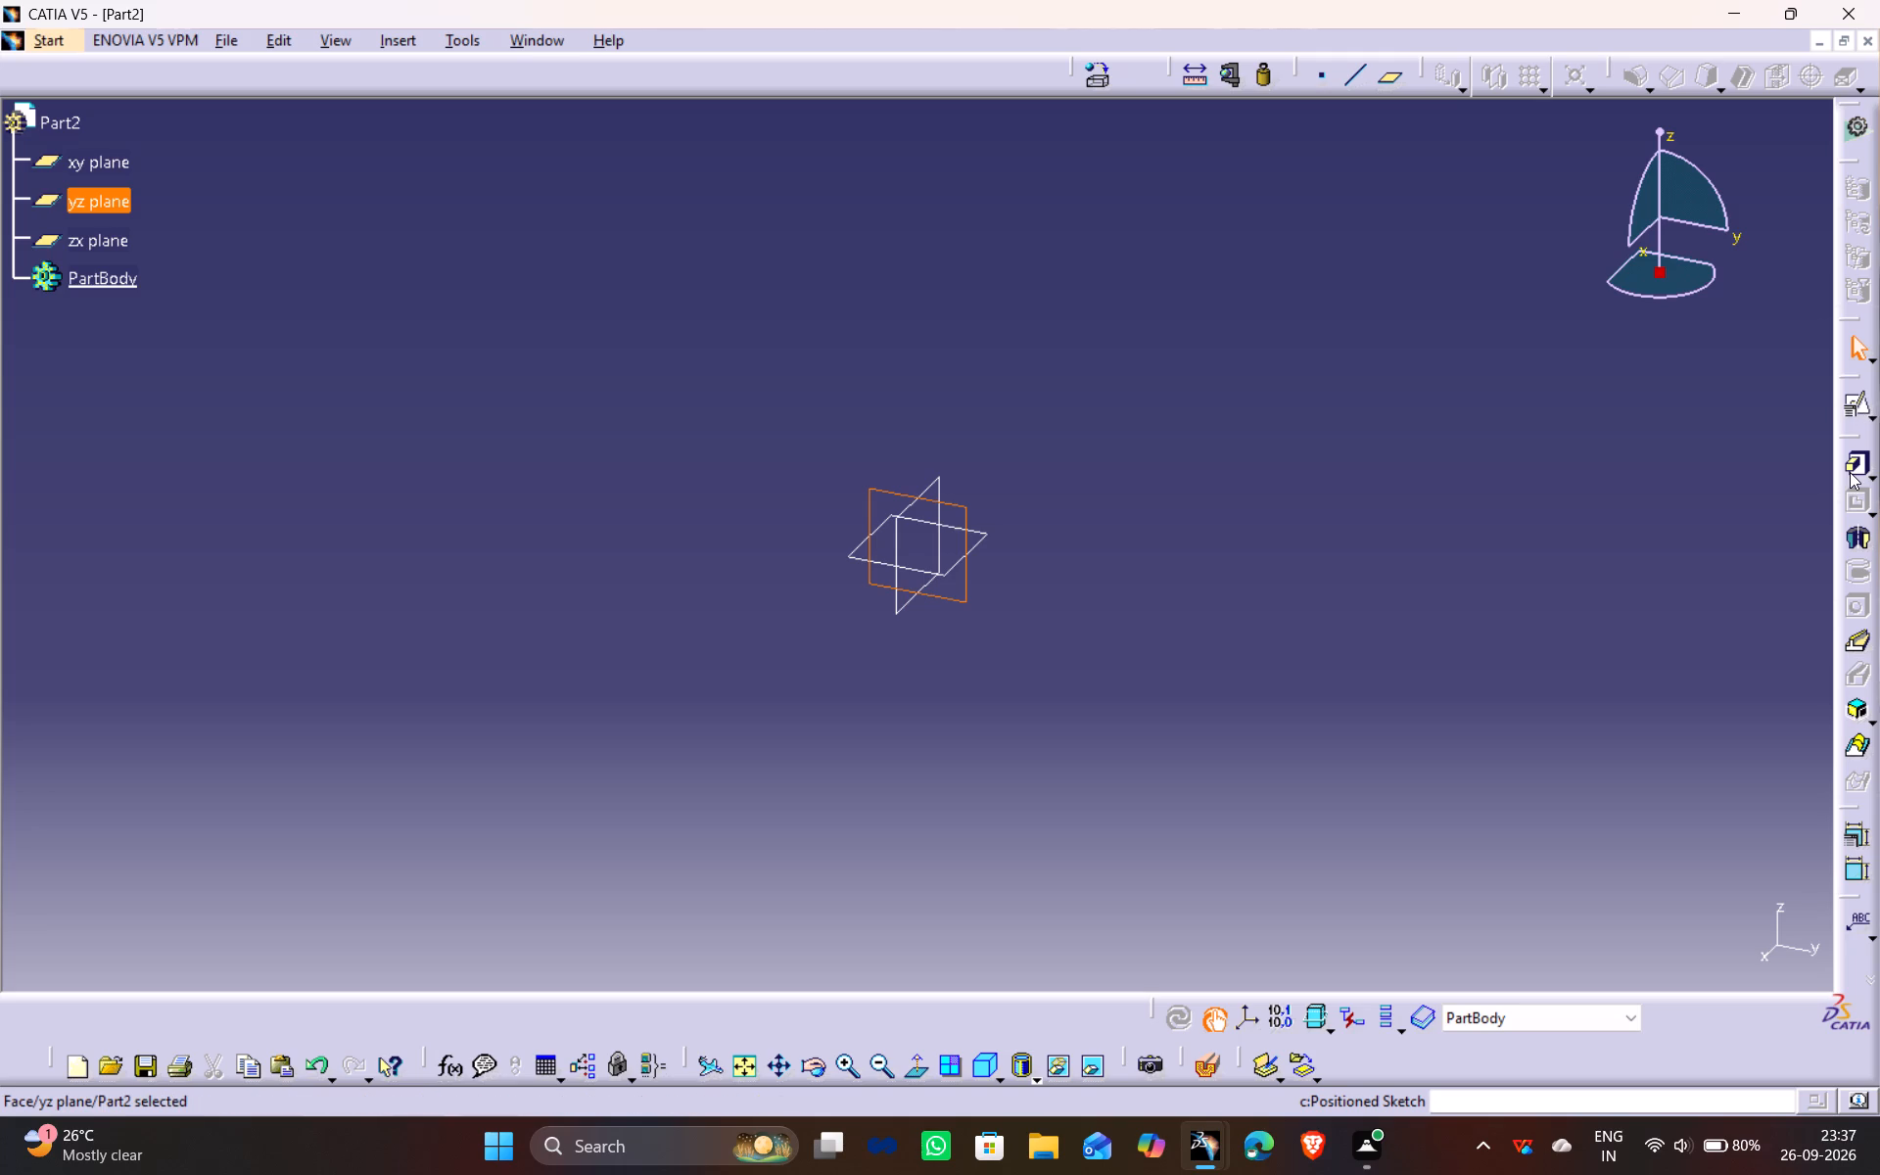
click(1860, 458)
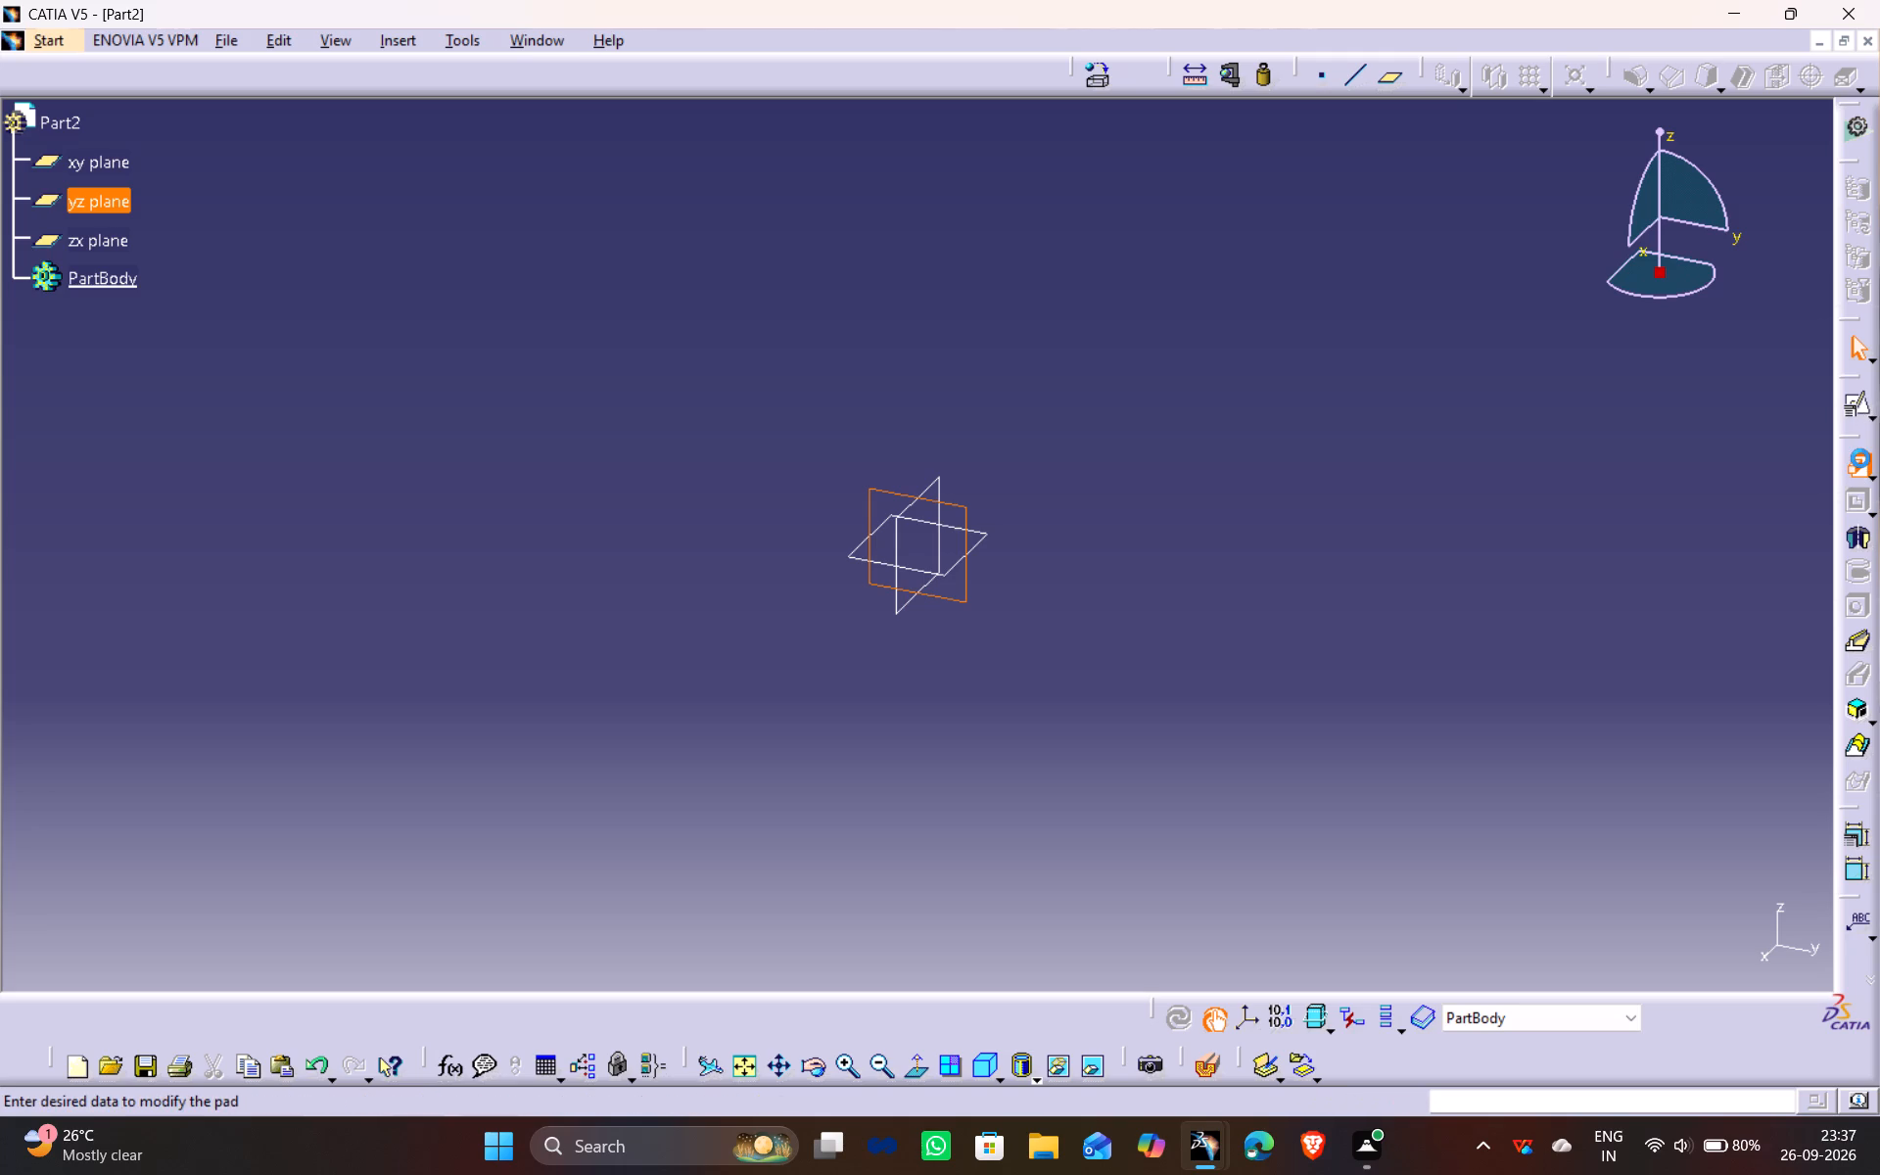
click(1801, 573)
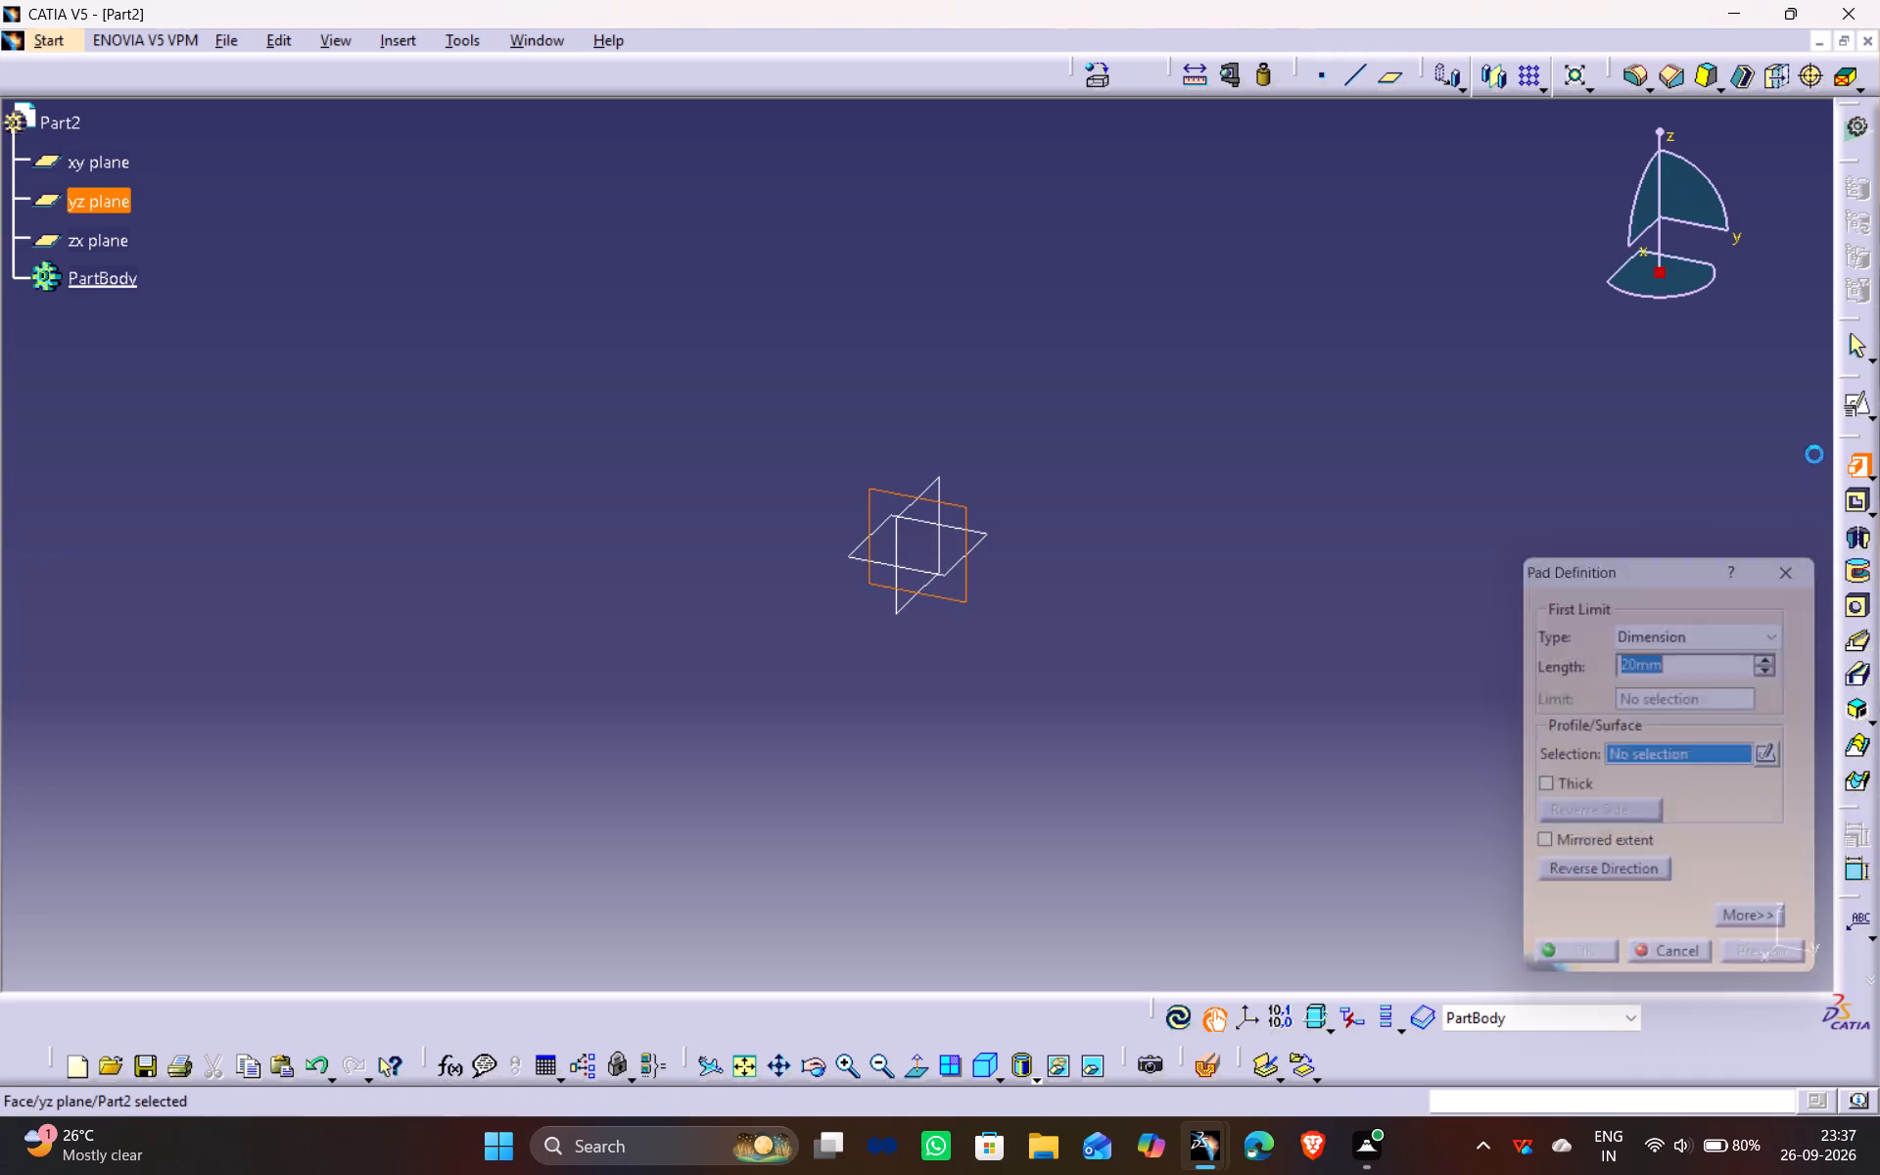
click(1858, 404)
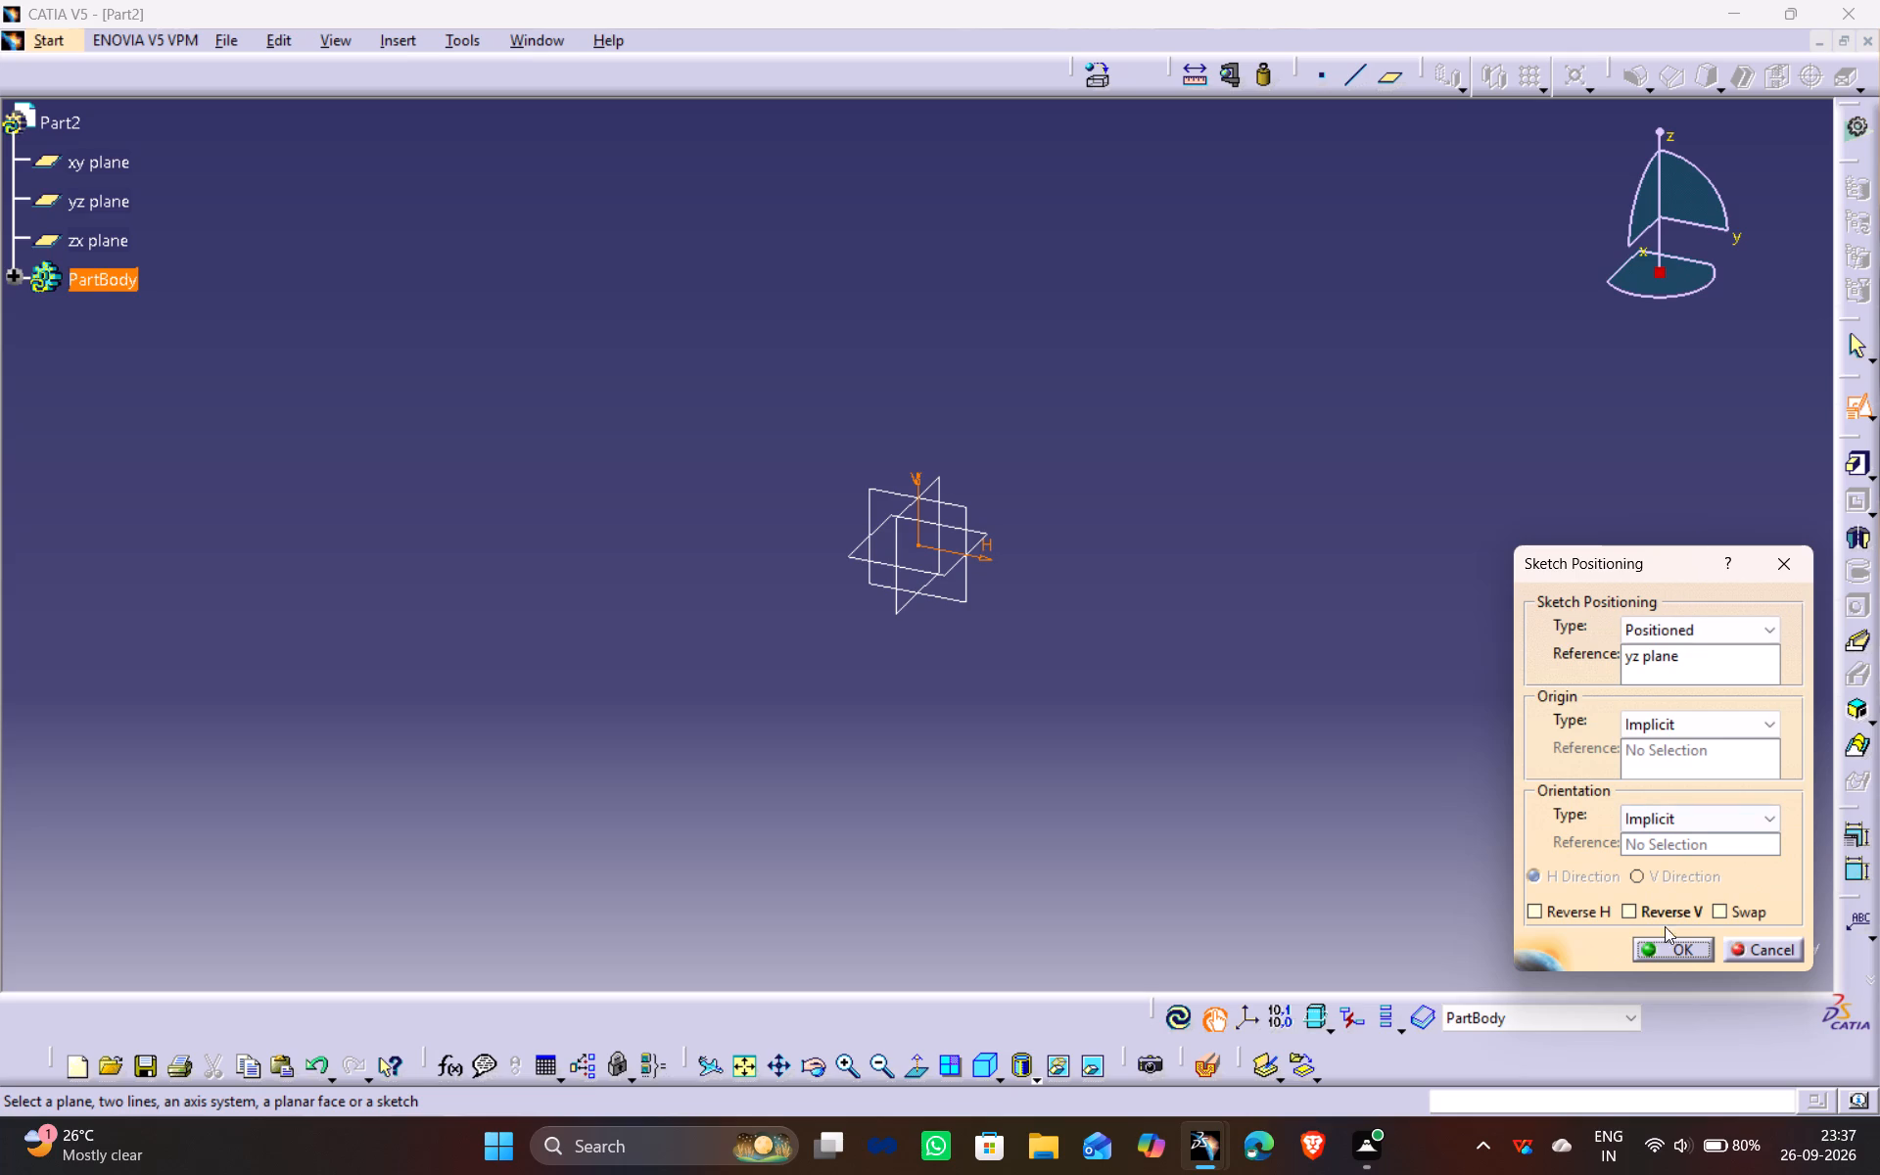
click(1665, 955)
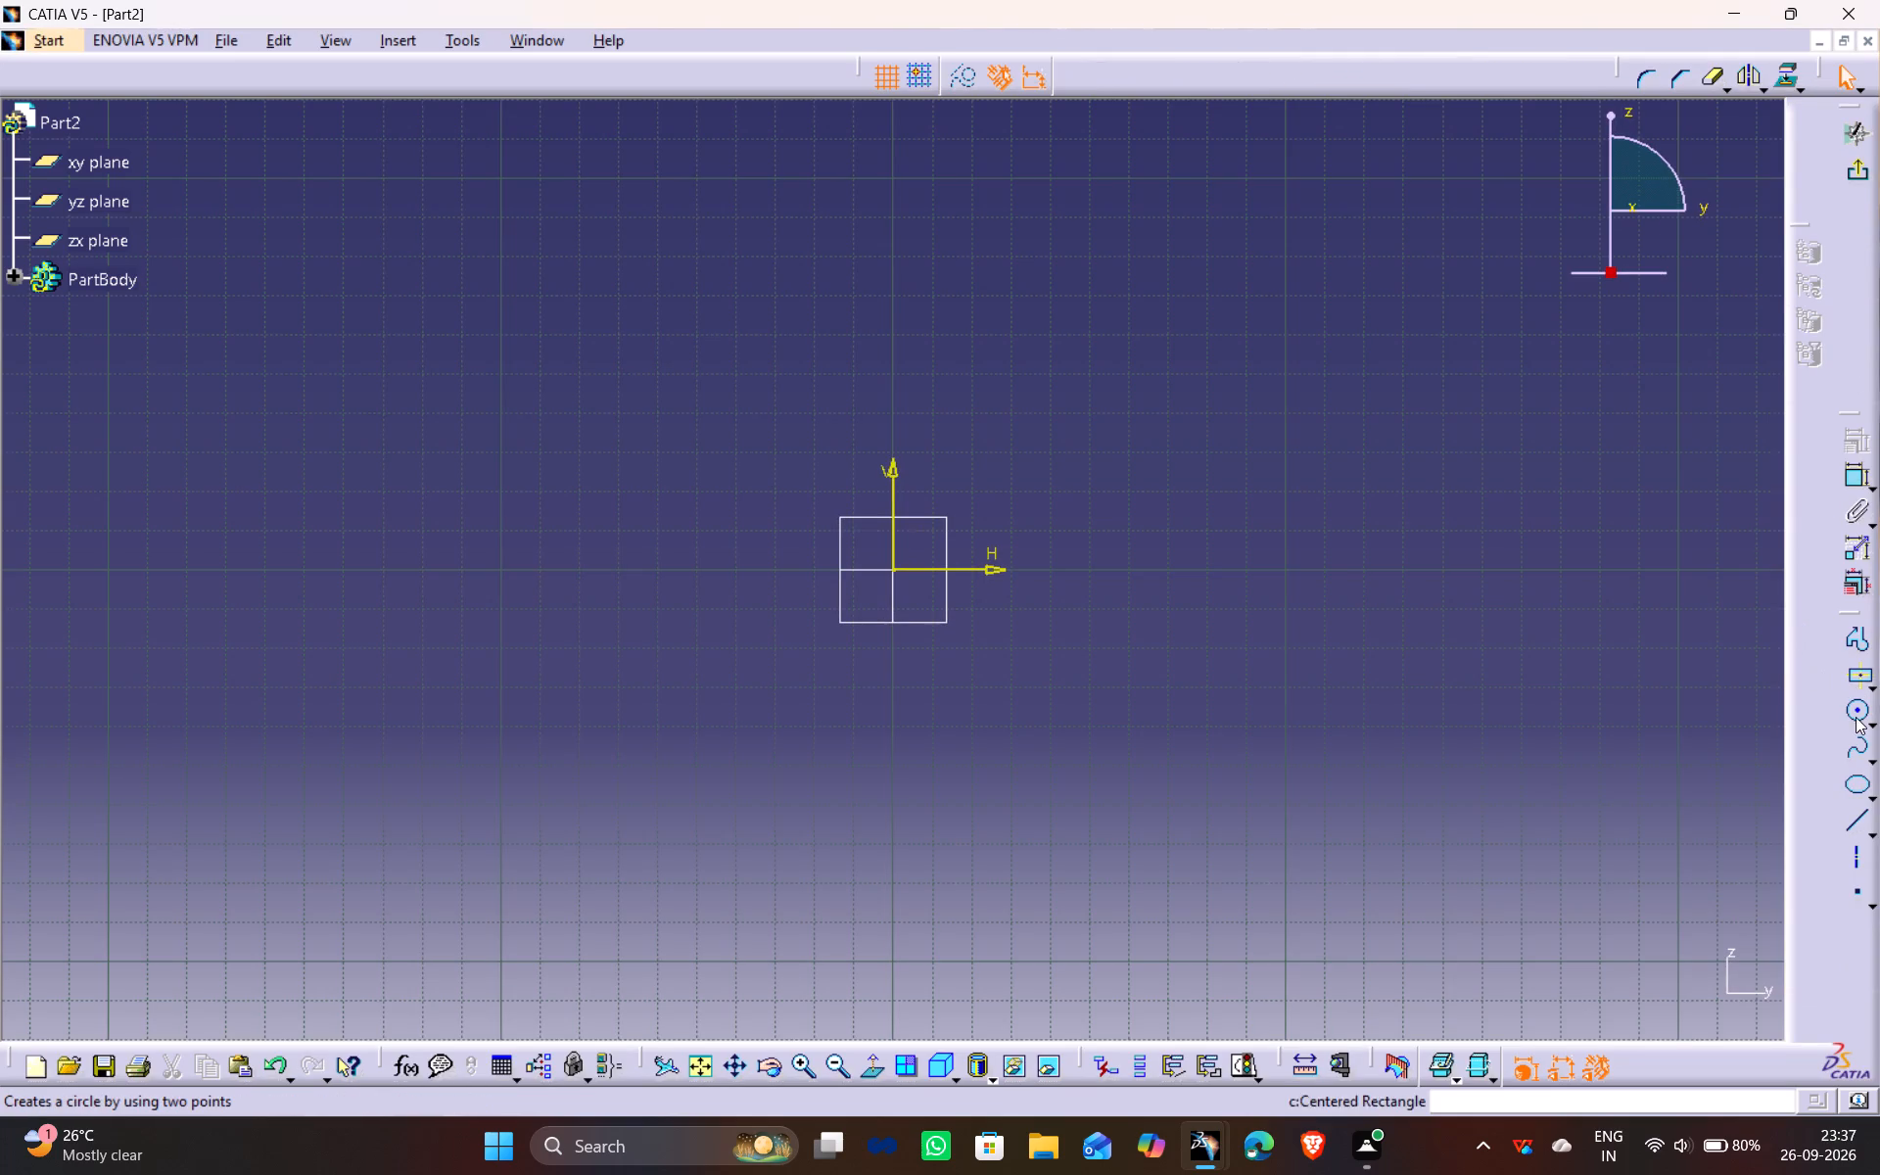
click(1852, 715)
click(892, 569)
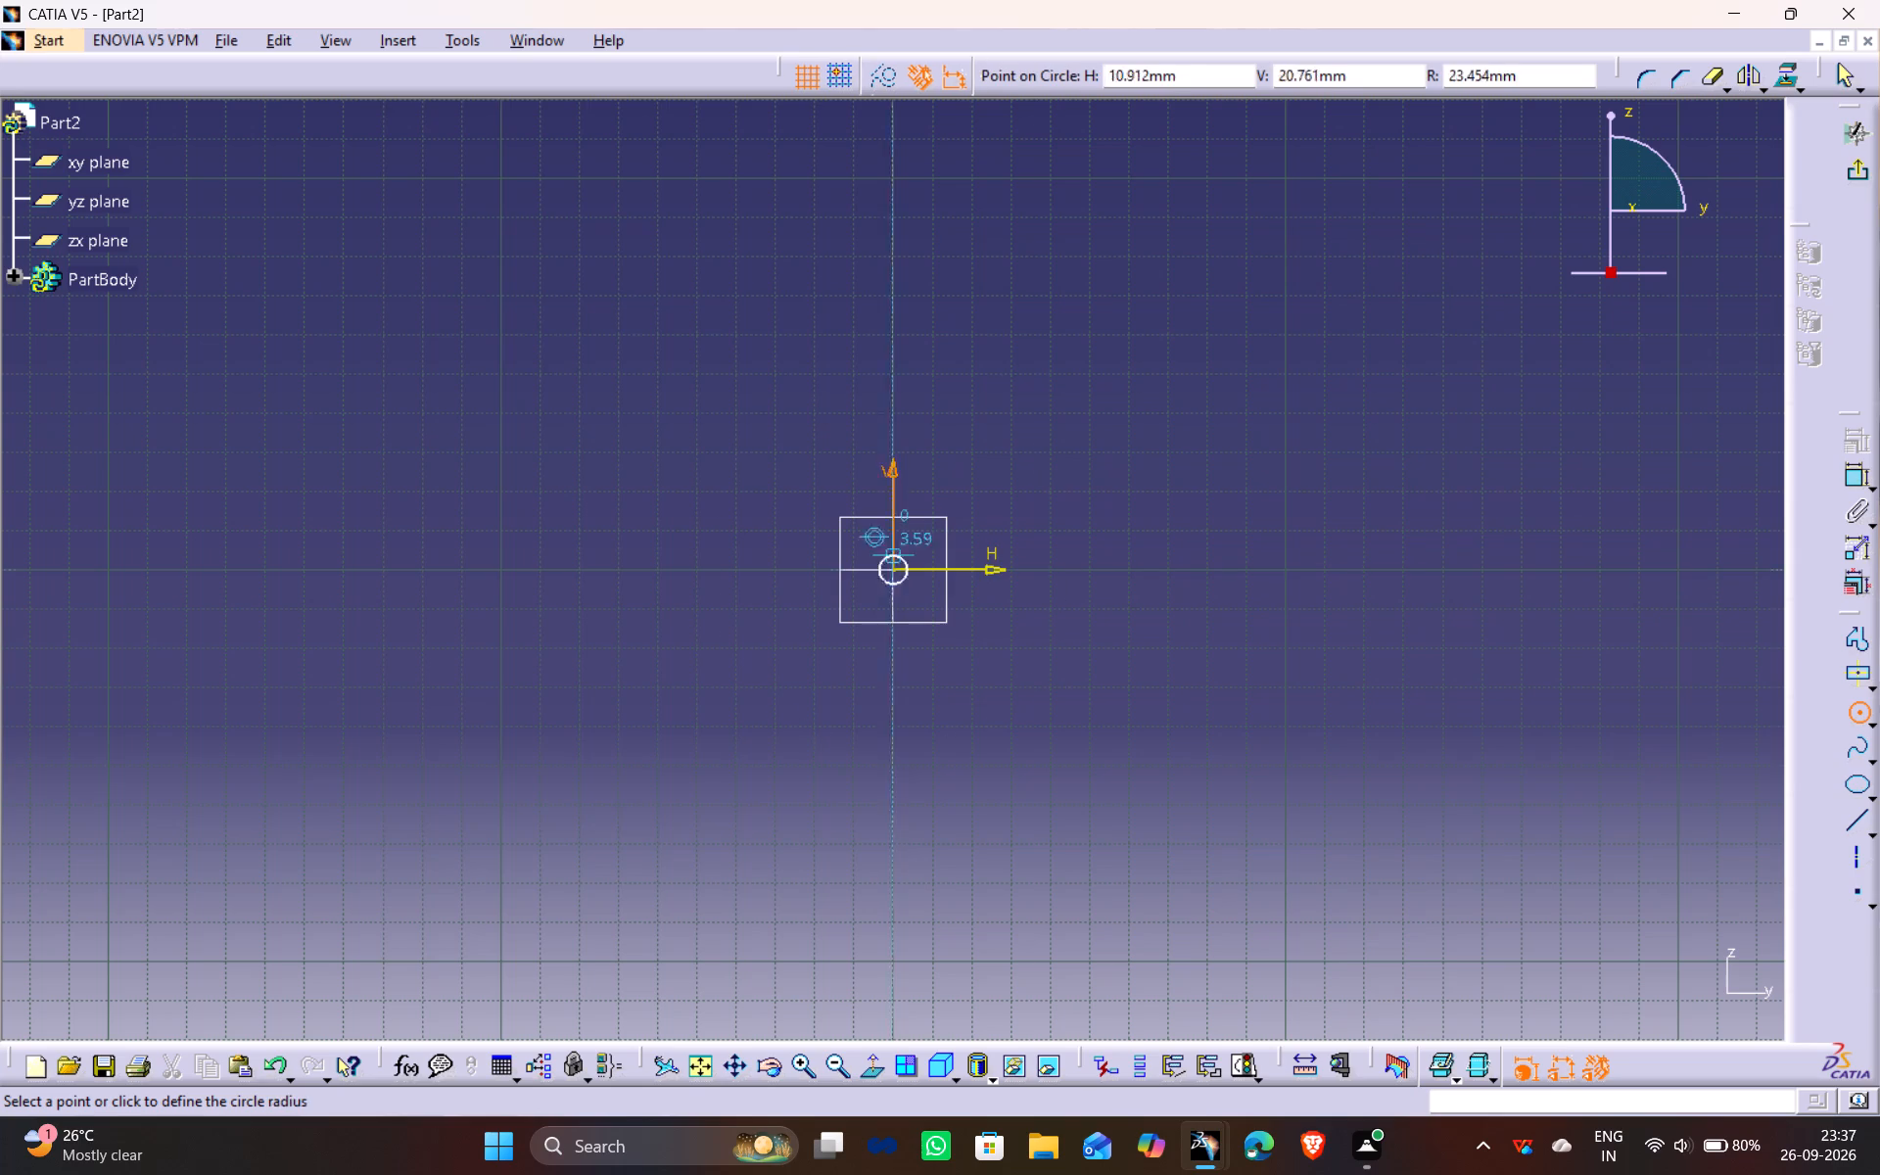
click(1058, 362)
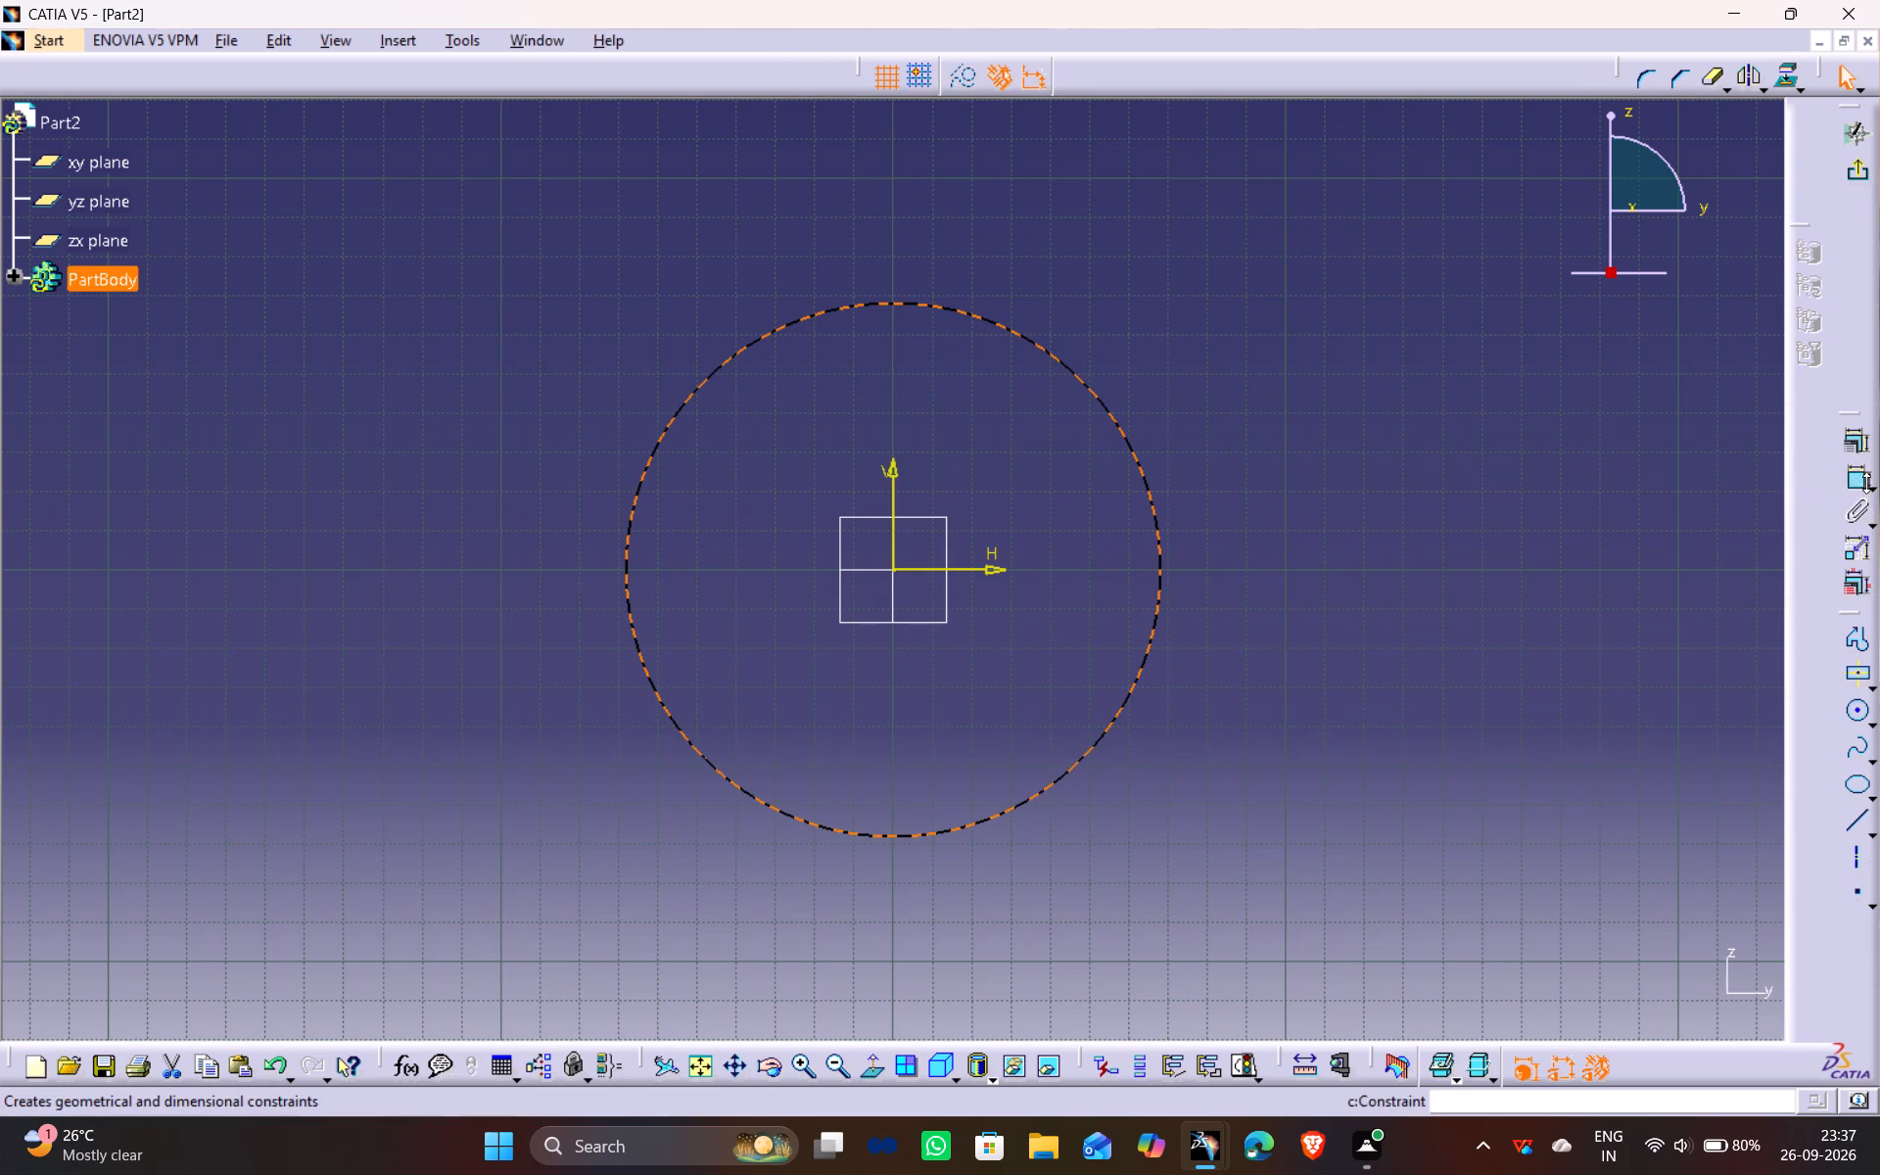
Add a diameter constraint to the circle and set it to 30 mm.
click(1862, 476)
click(1453, 453)
double_click(1452, 443)
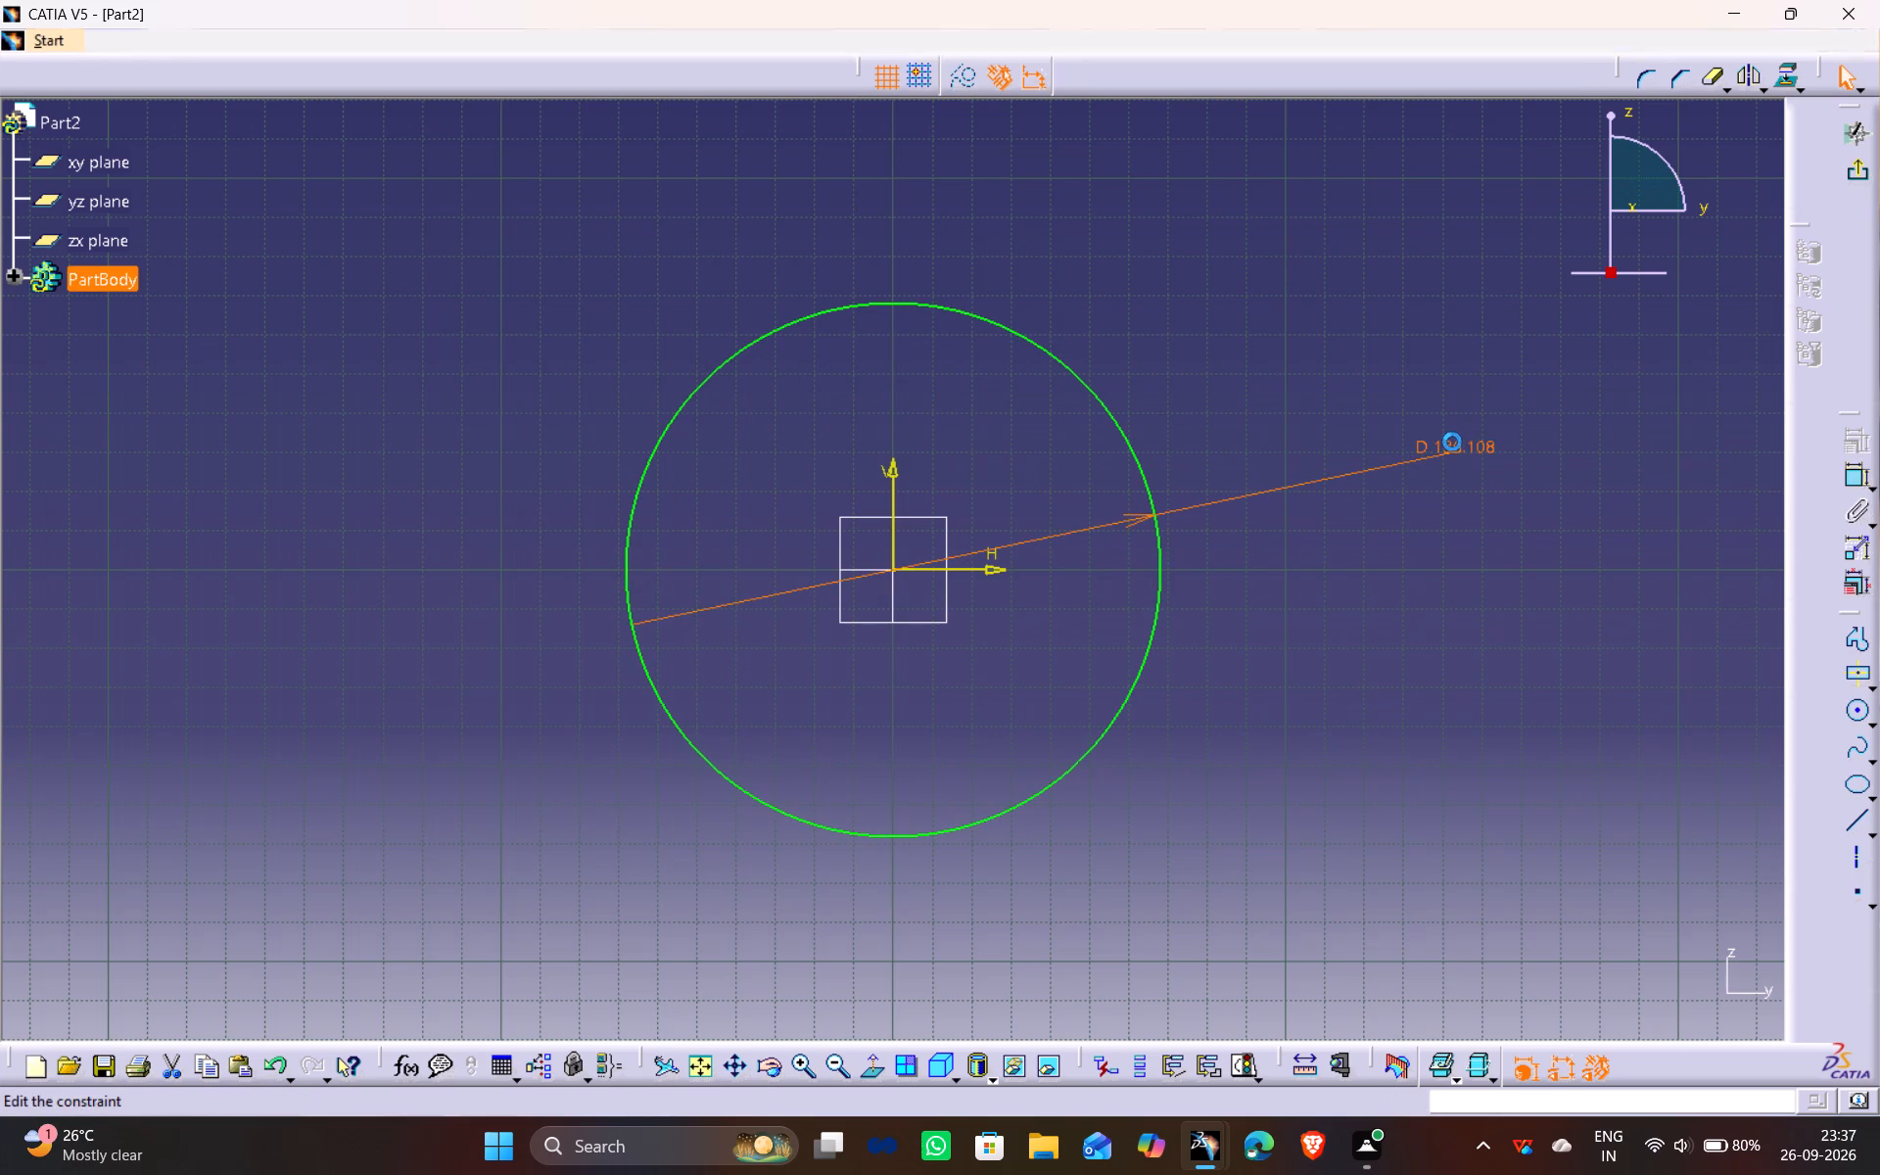
key(3)
key(0)
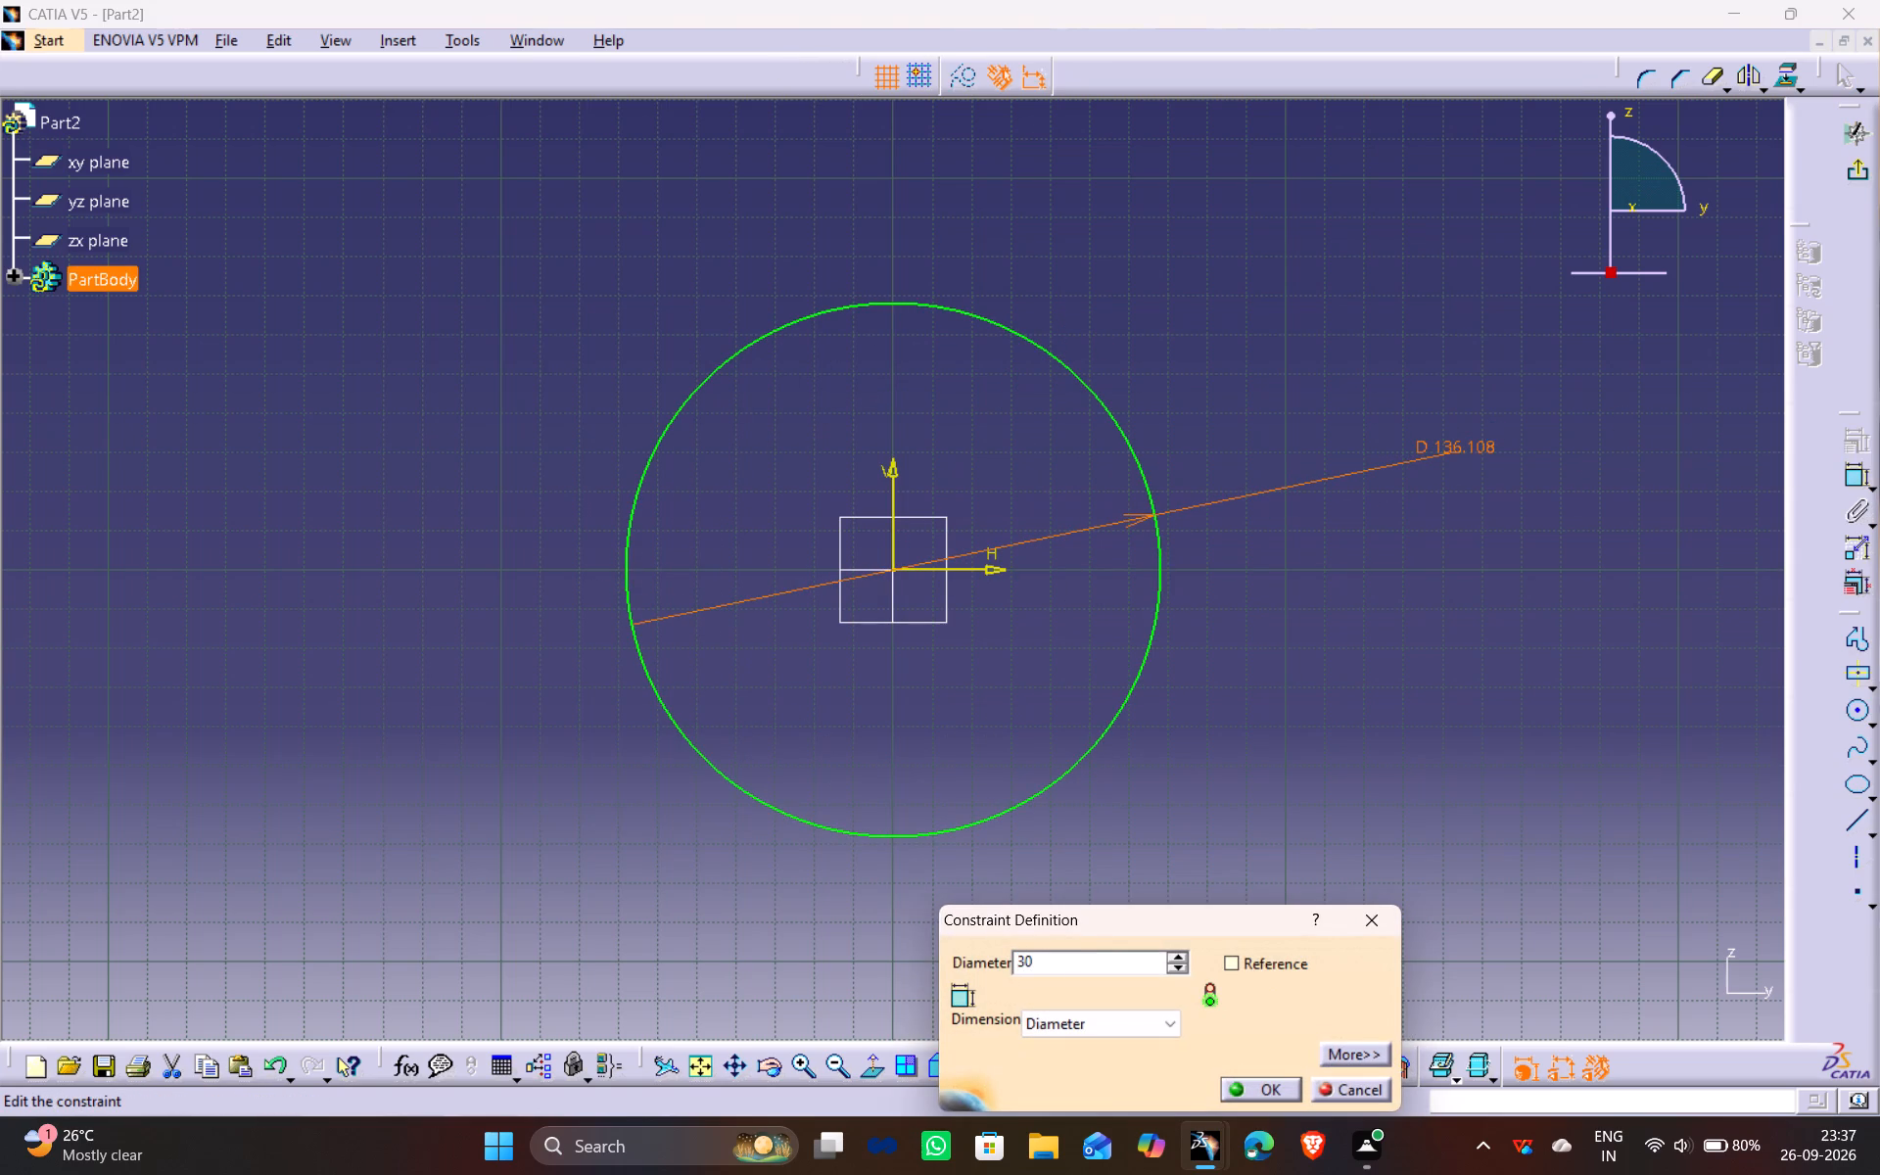
key(Return)
Move the diameter dimension close to the circle's edge and exit the sketch.
ctrl+middle_drag(946, 937, 980, 823)
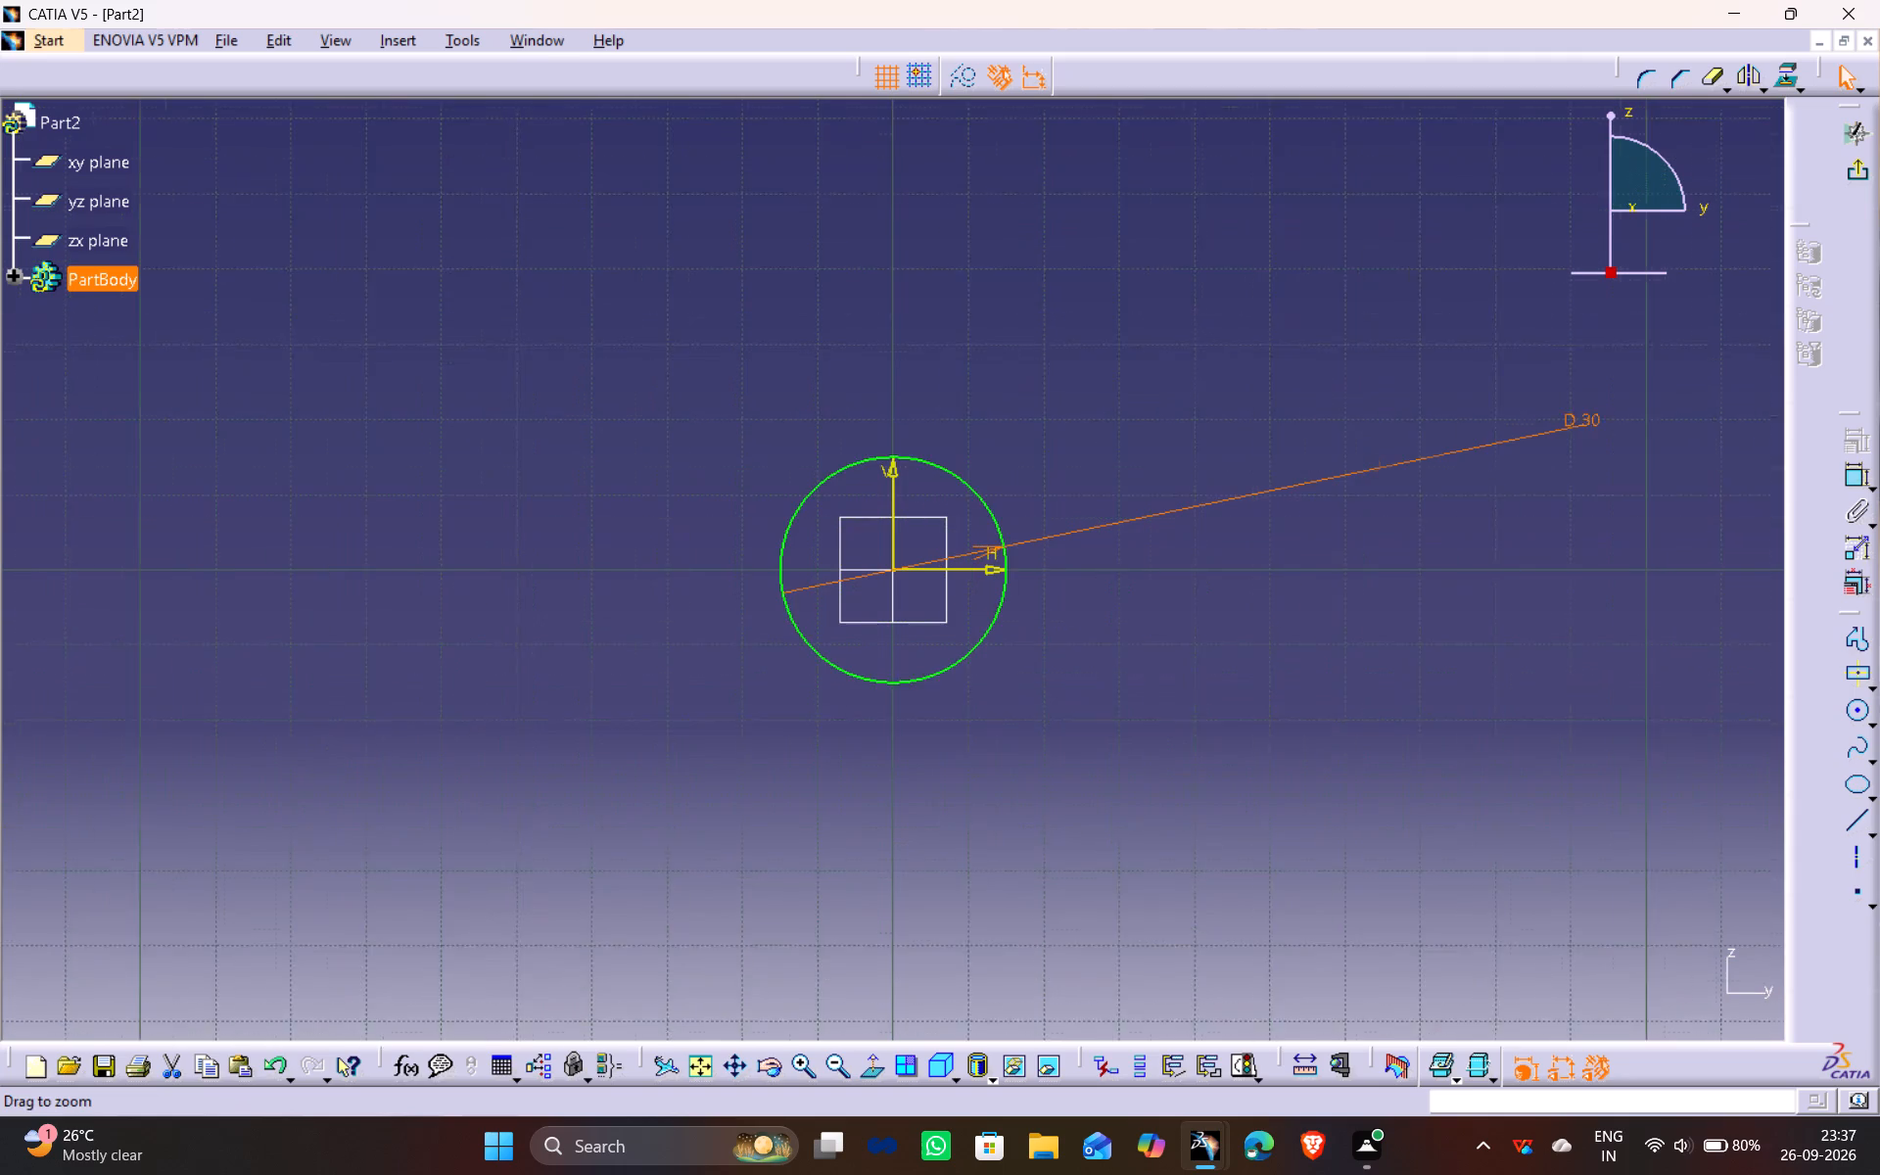
ctrl+middle_drag(980, 823, 982, 807)
drag(1651, 407, 1565, 420)
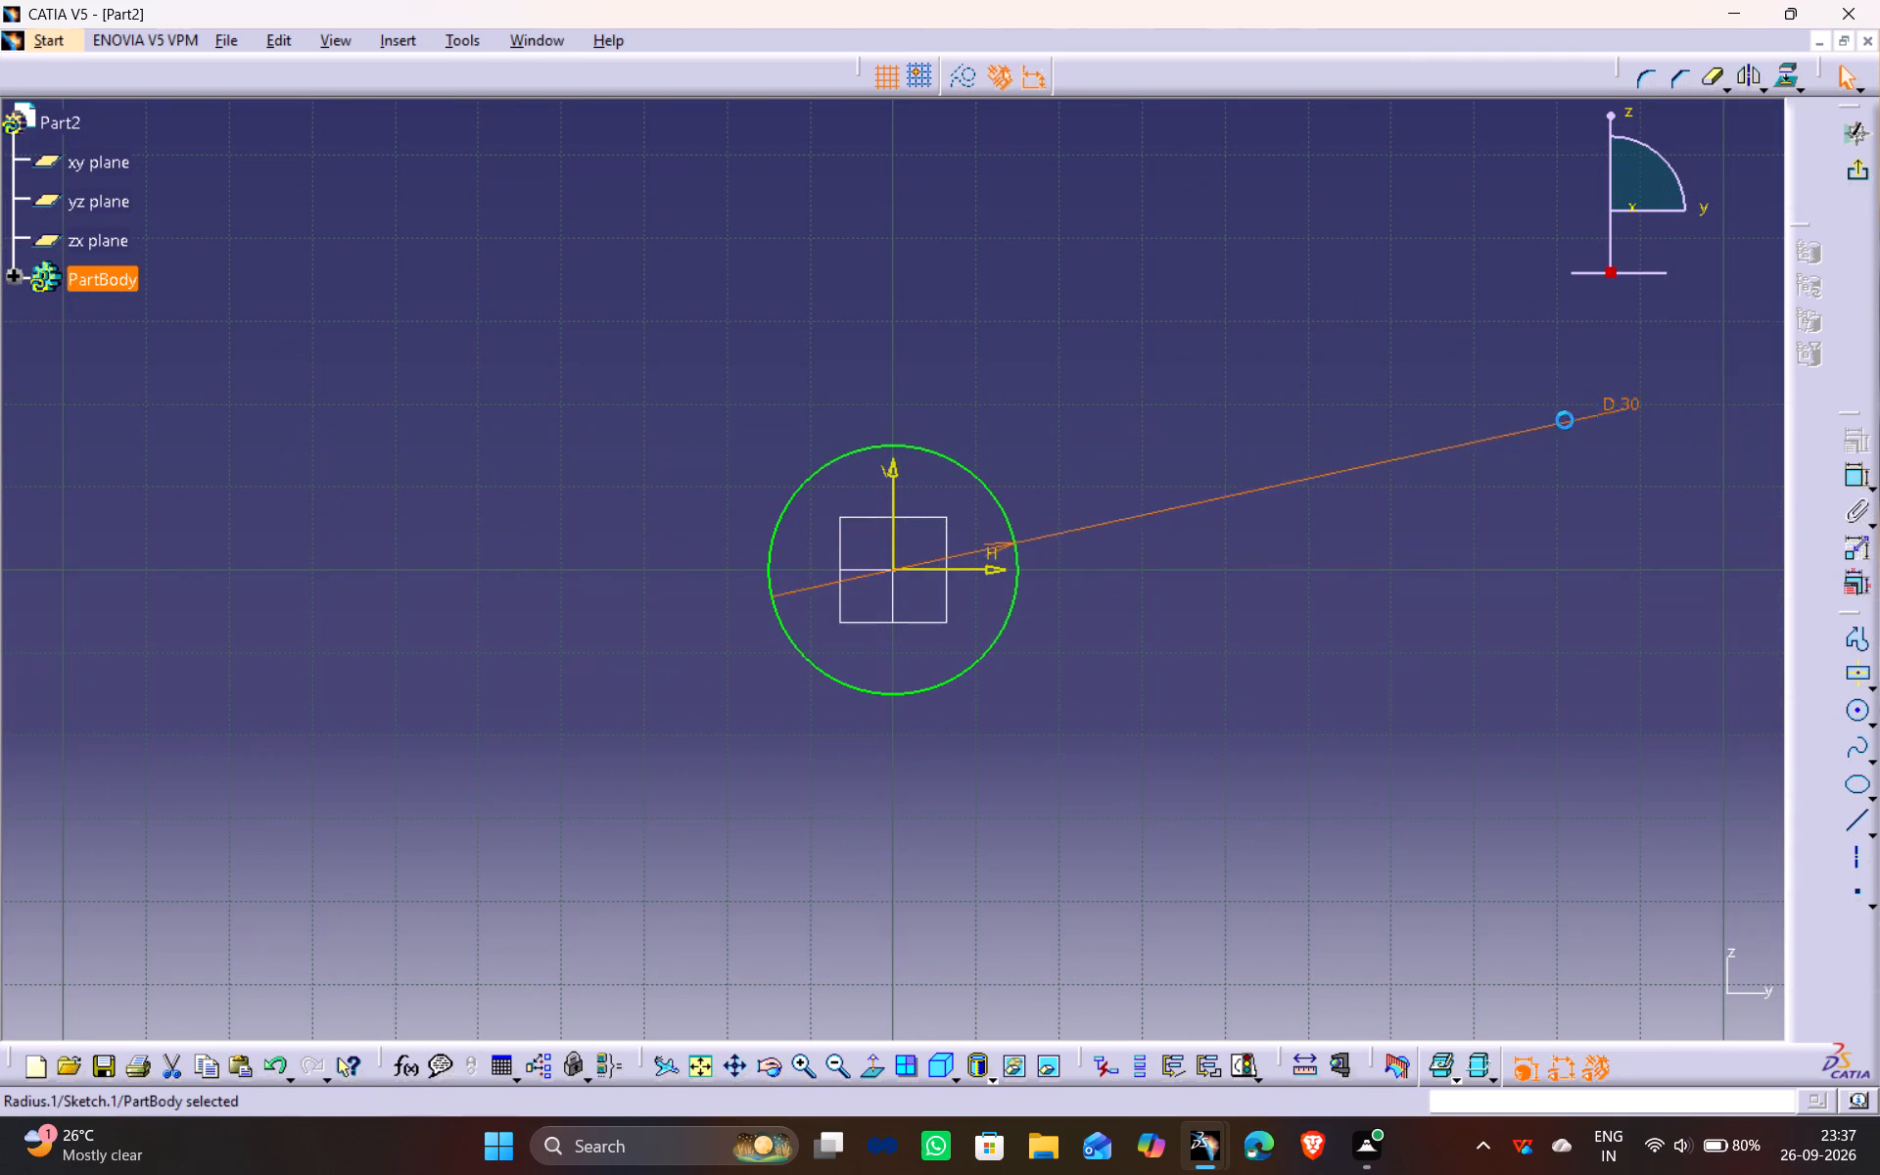
drag(1565, 420, 1042, 422)
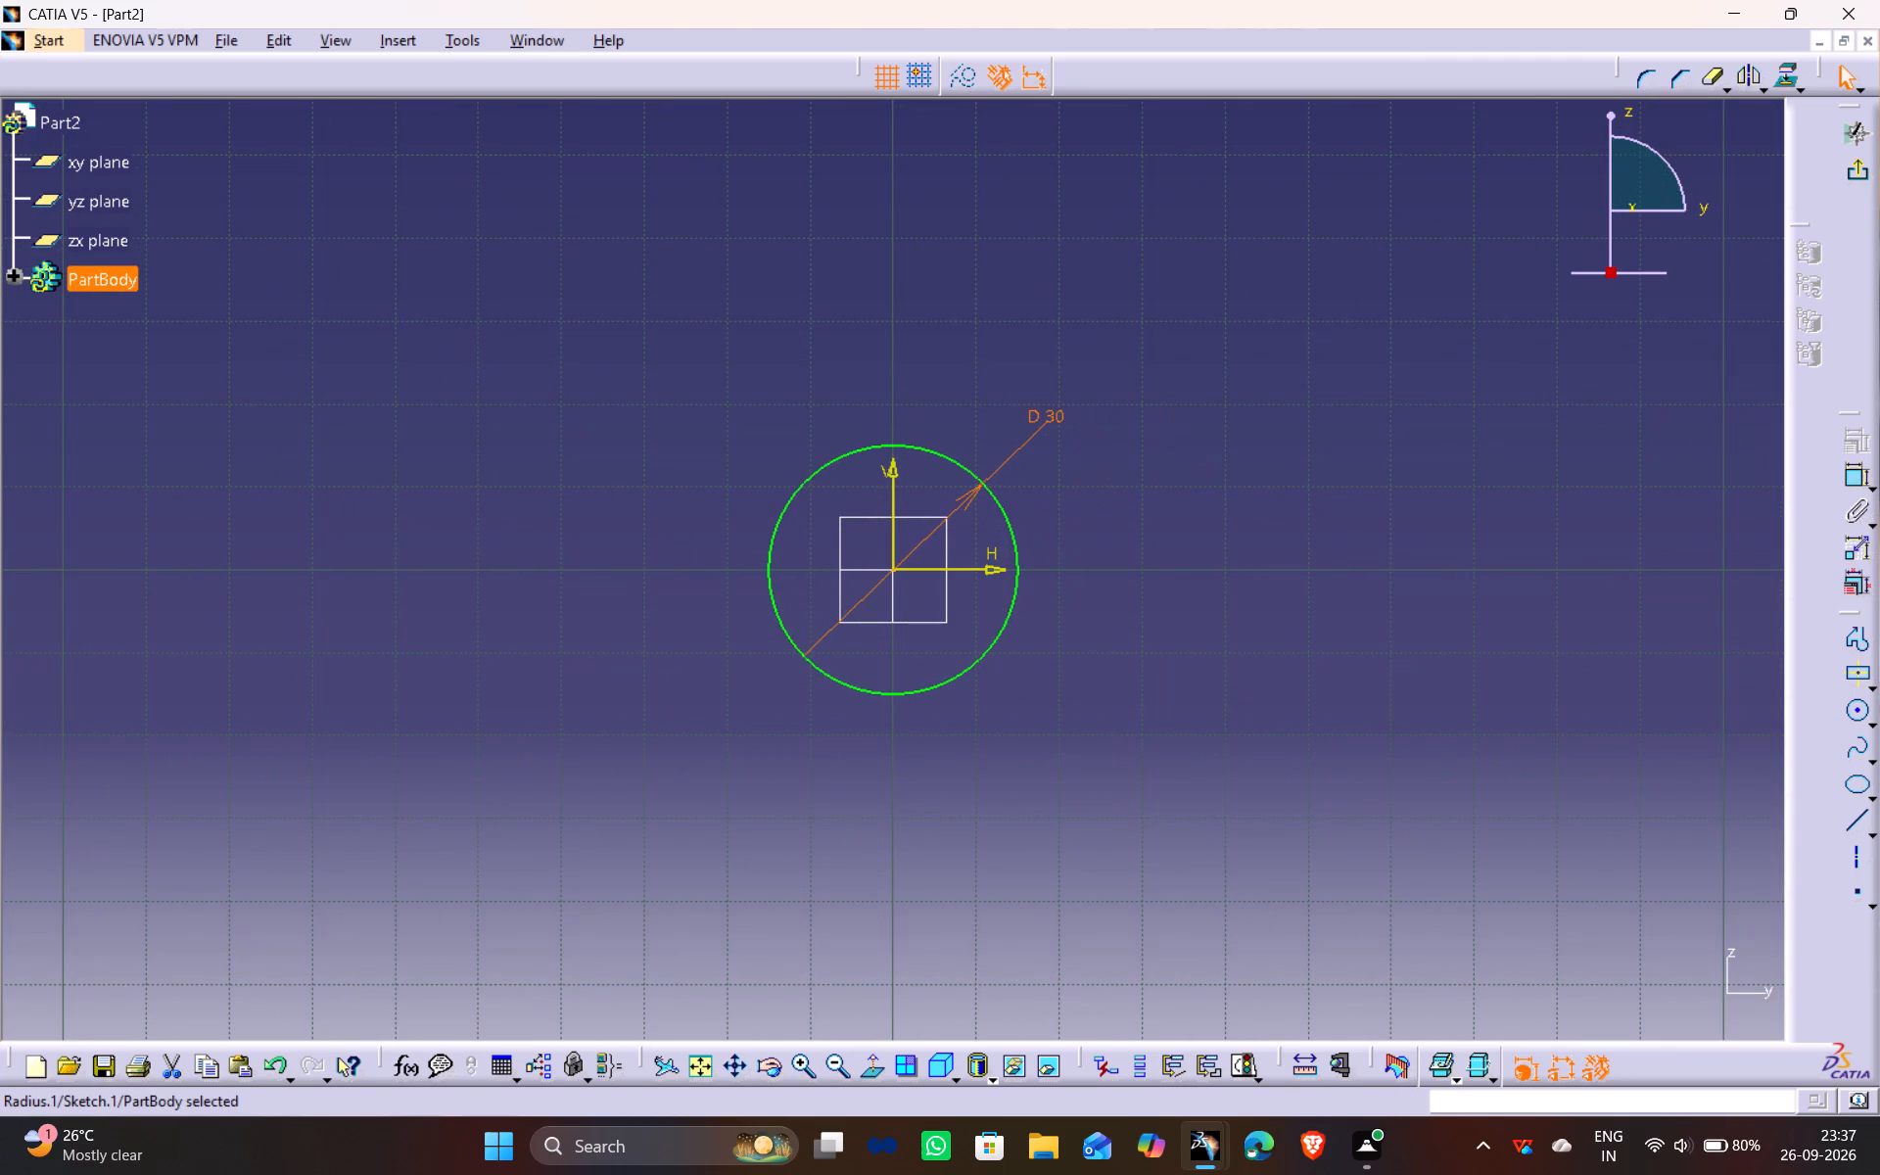
drag(1042, 422, 1009, 463)
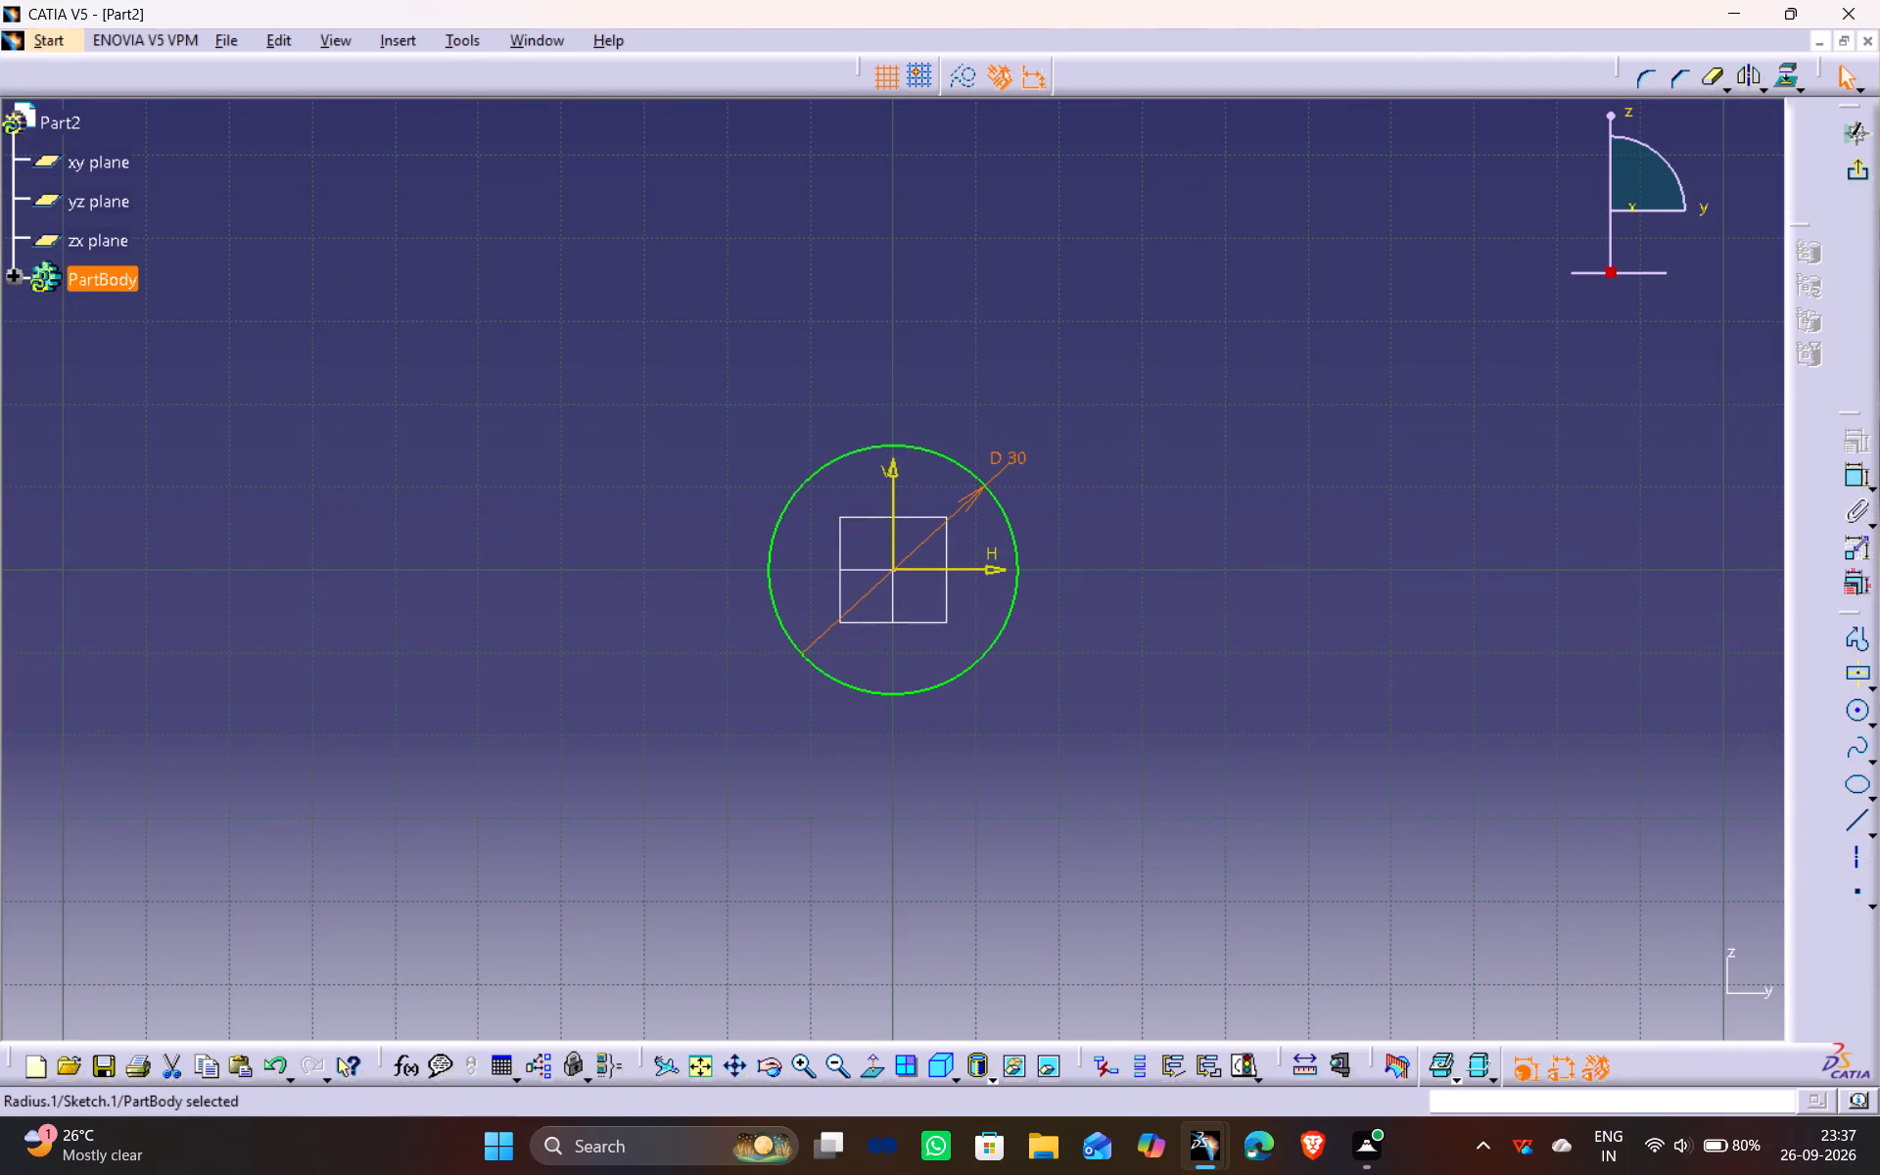
drag(1009, 463, 1006, 461)
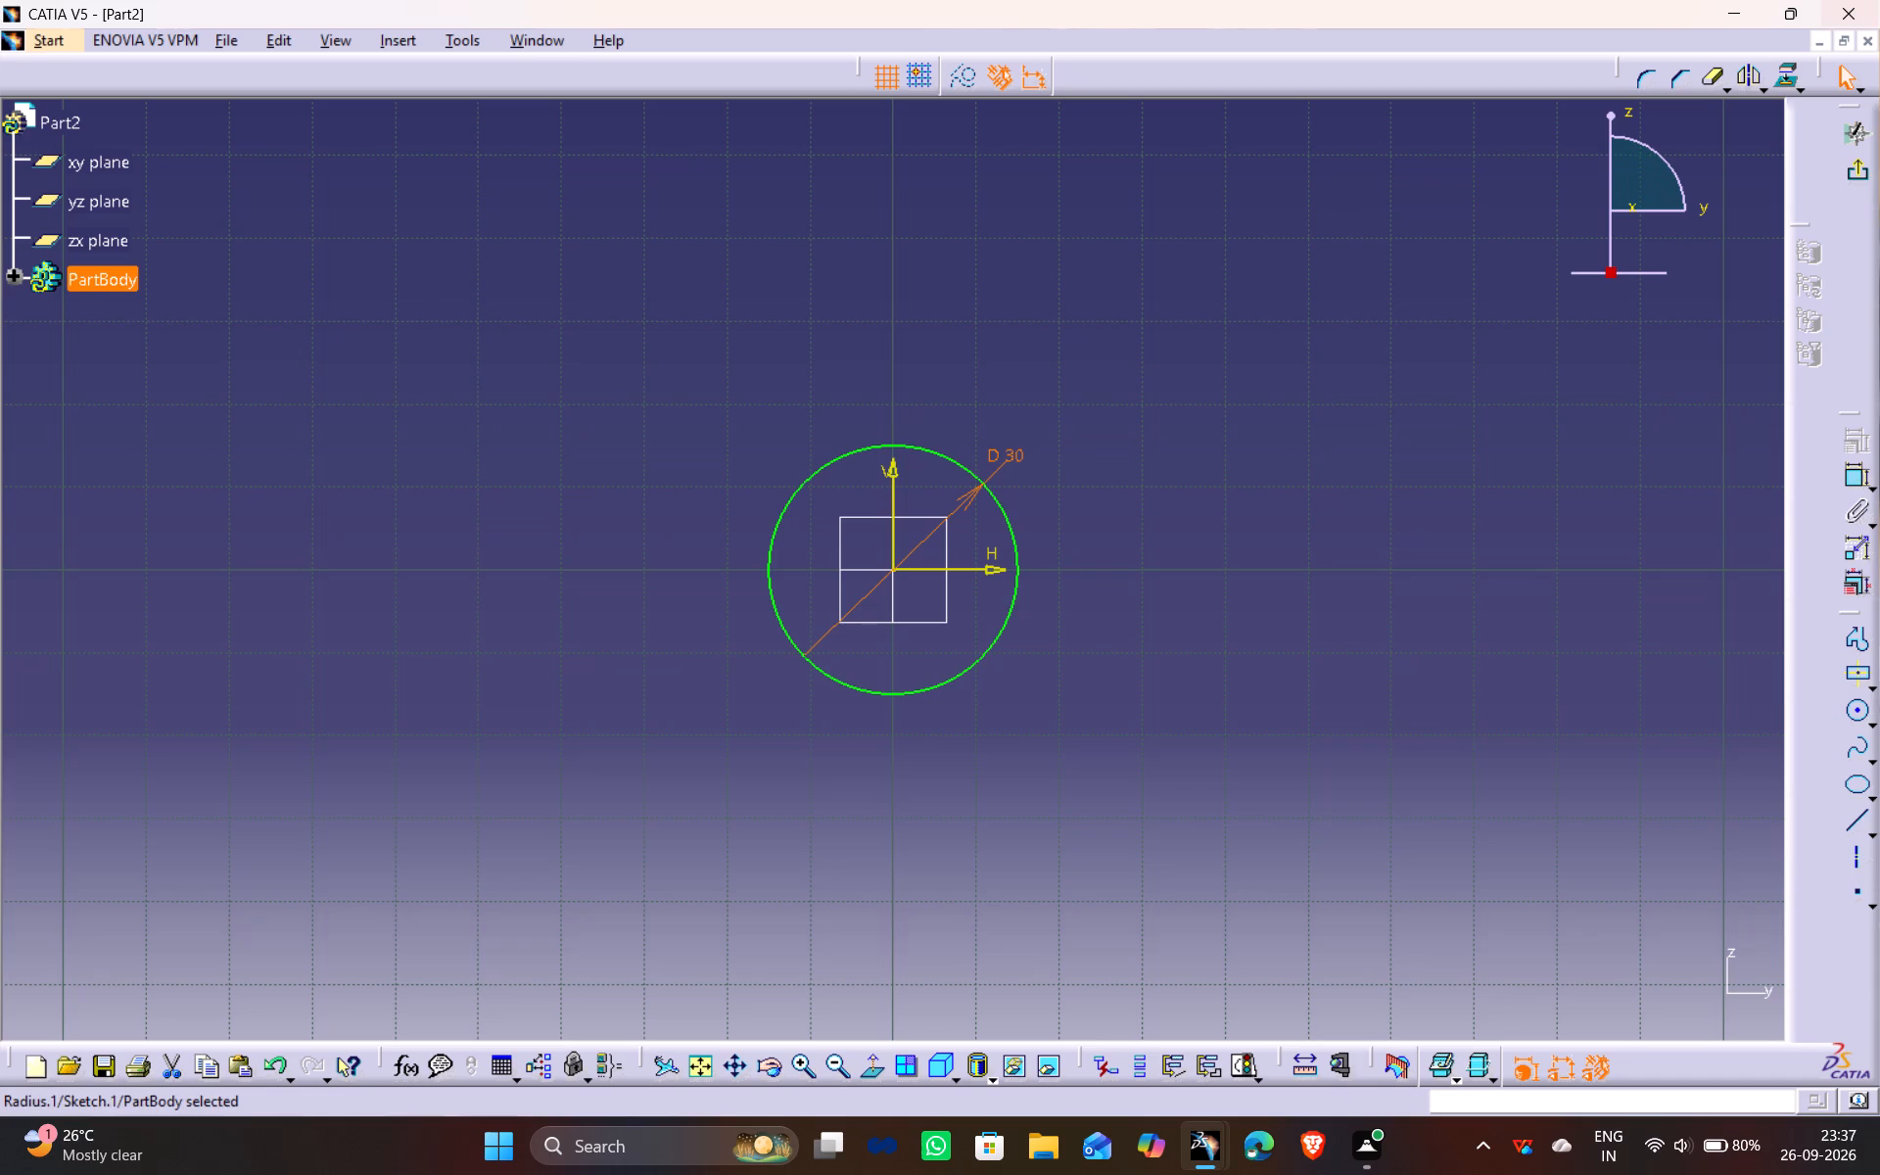
click(1860, 177)
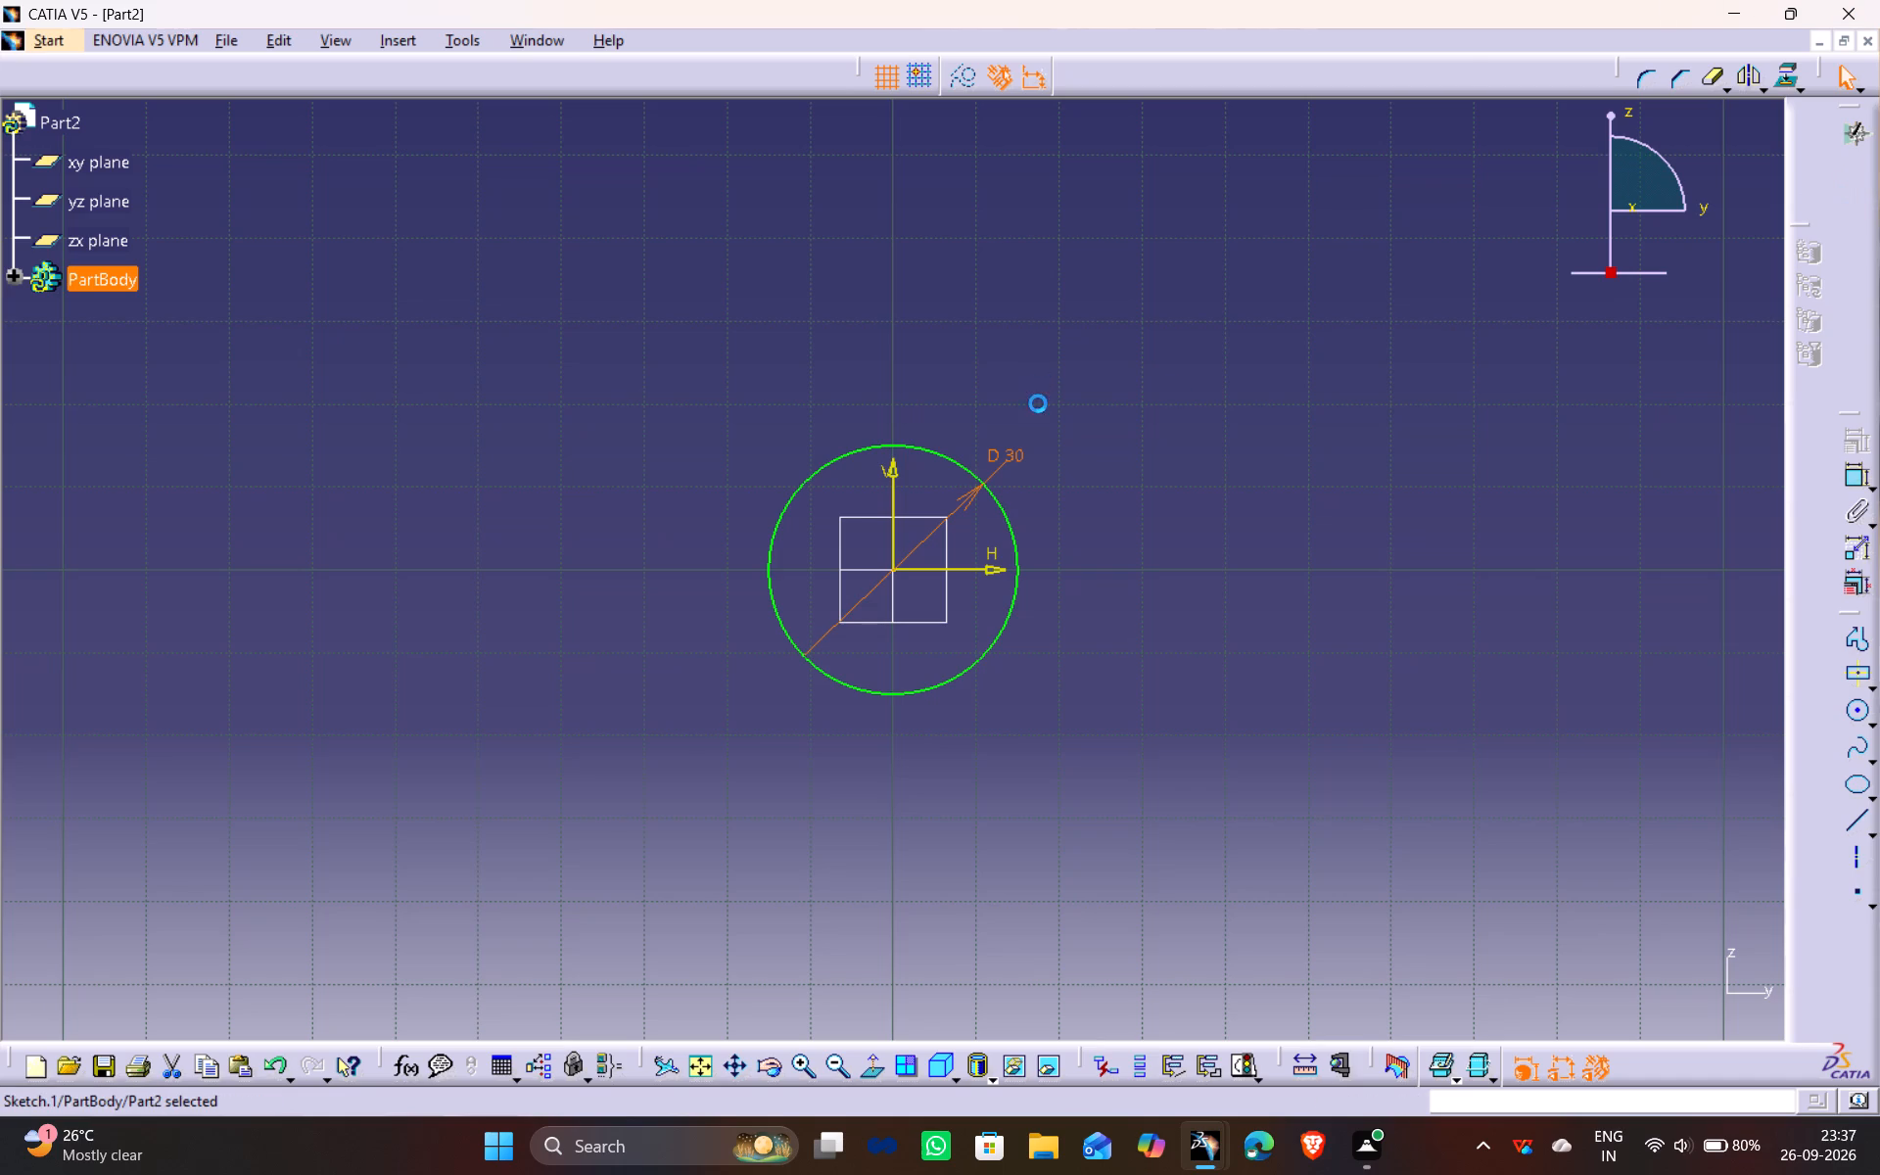
Set up a Pad of the circle sketch with 15 mm length and mirrored extent, and preview it.
drag(1873, 457, 1863, 463)
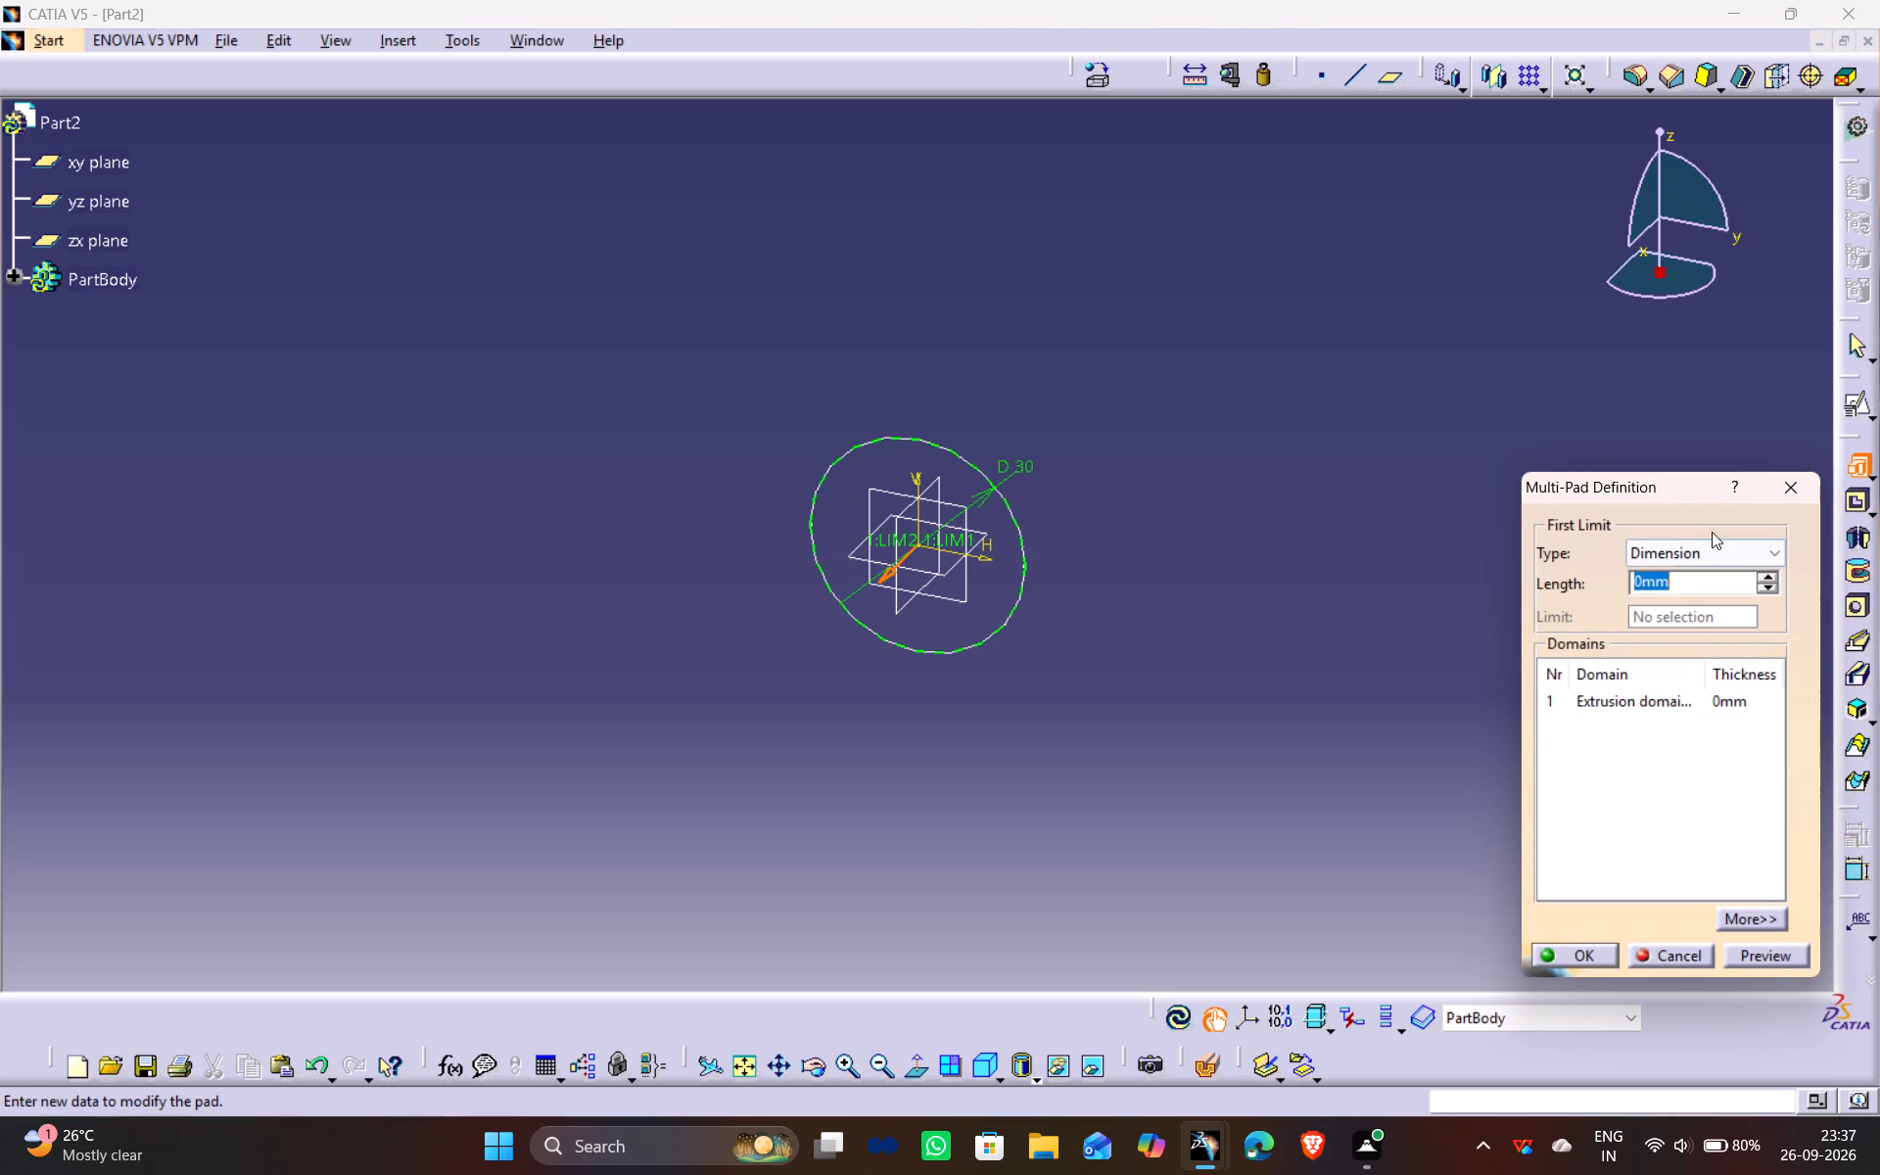
click(1779, 489)
click(1873, 472)
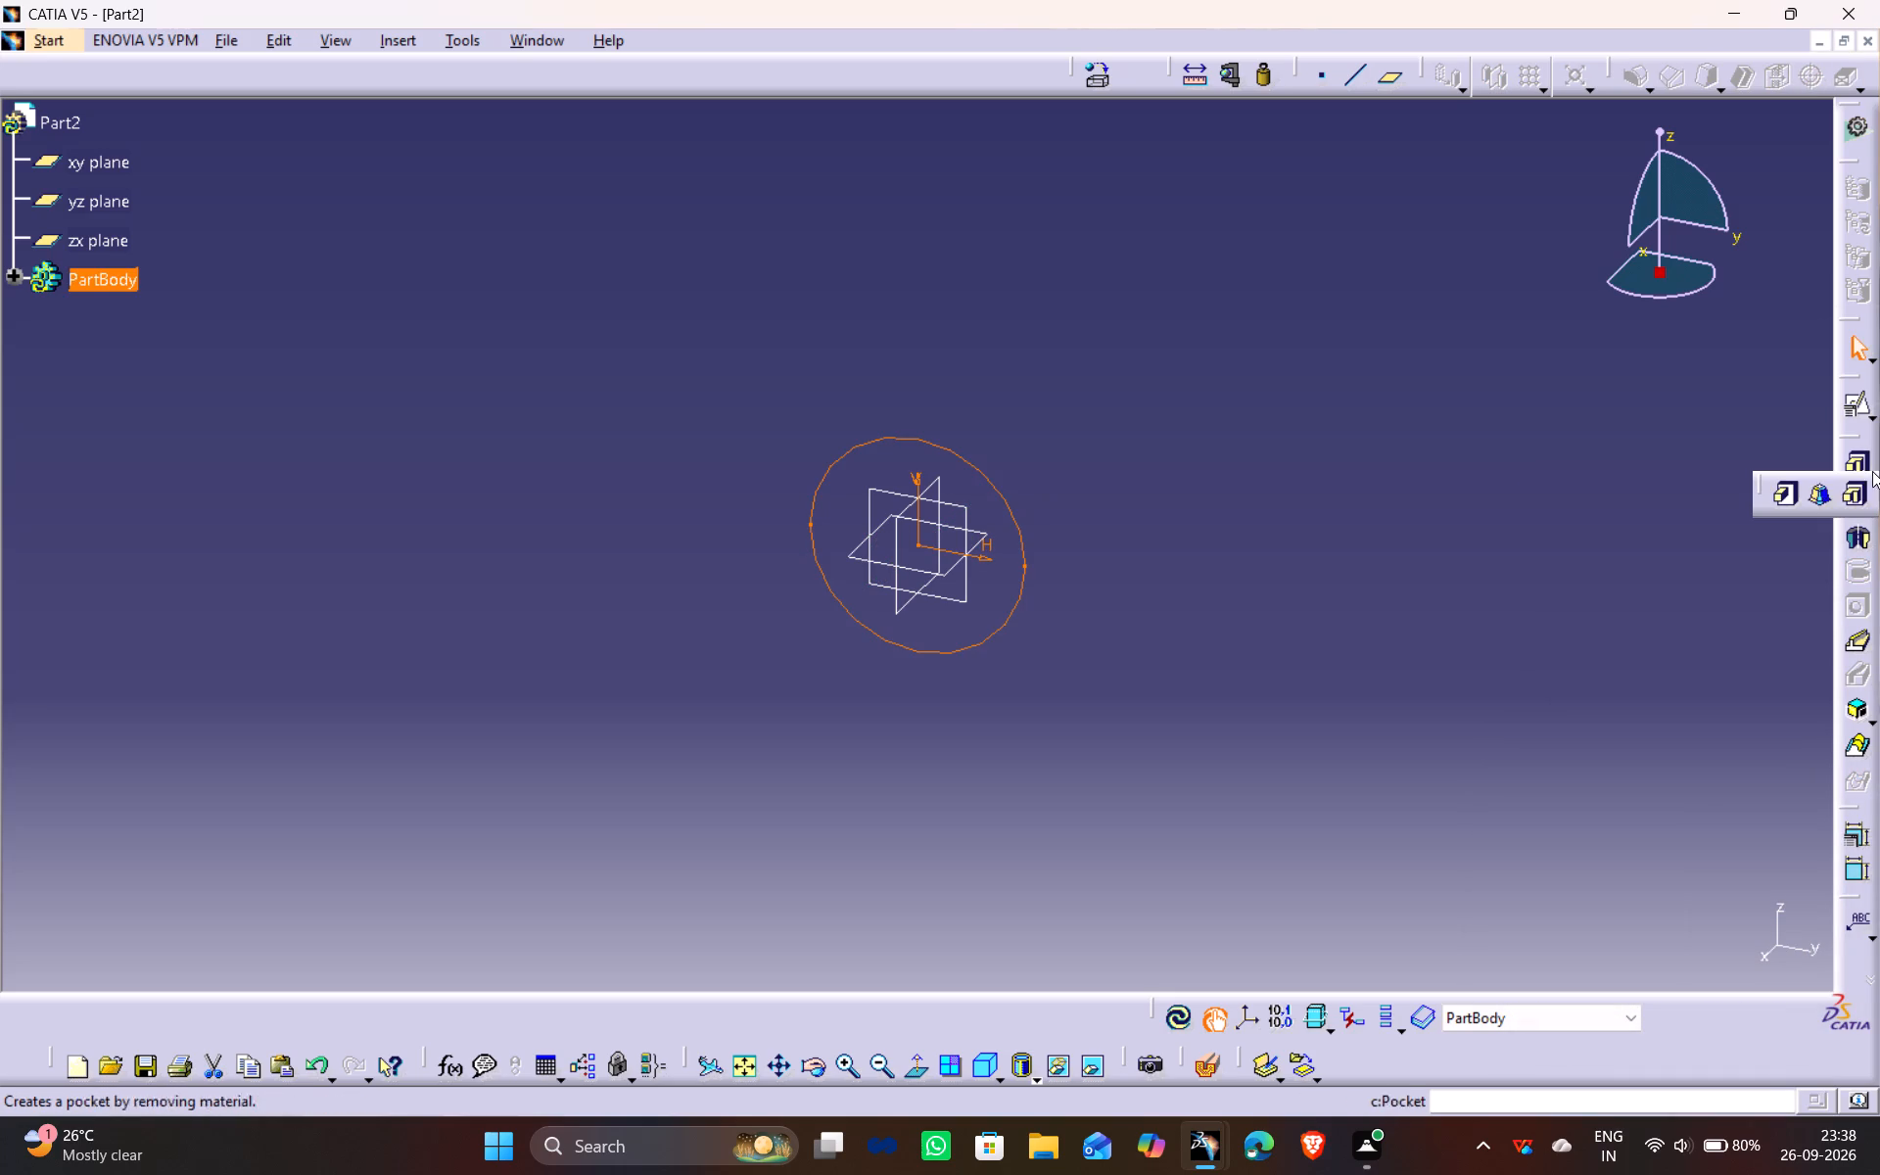
click(1776, 493)
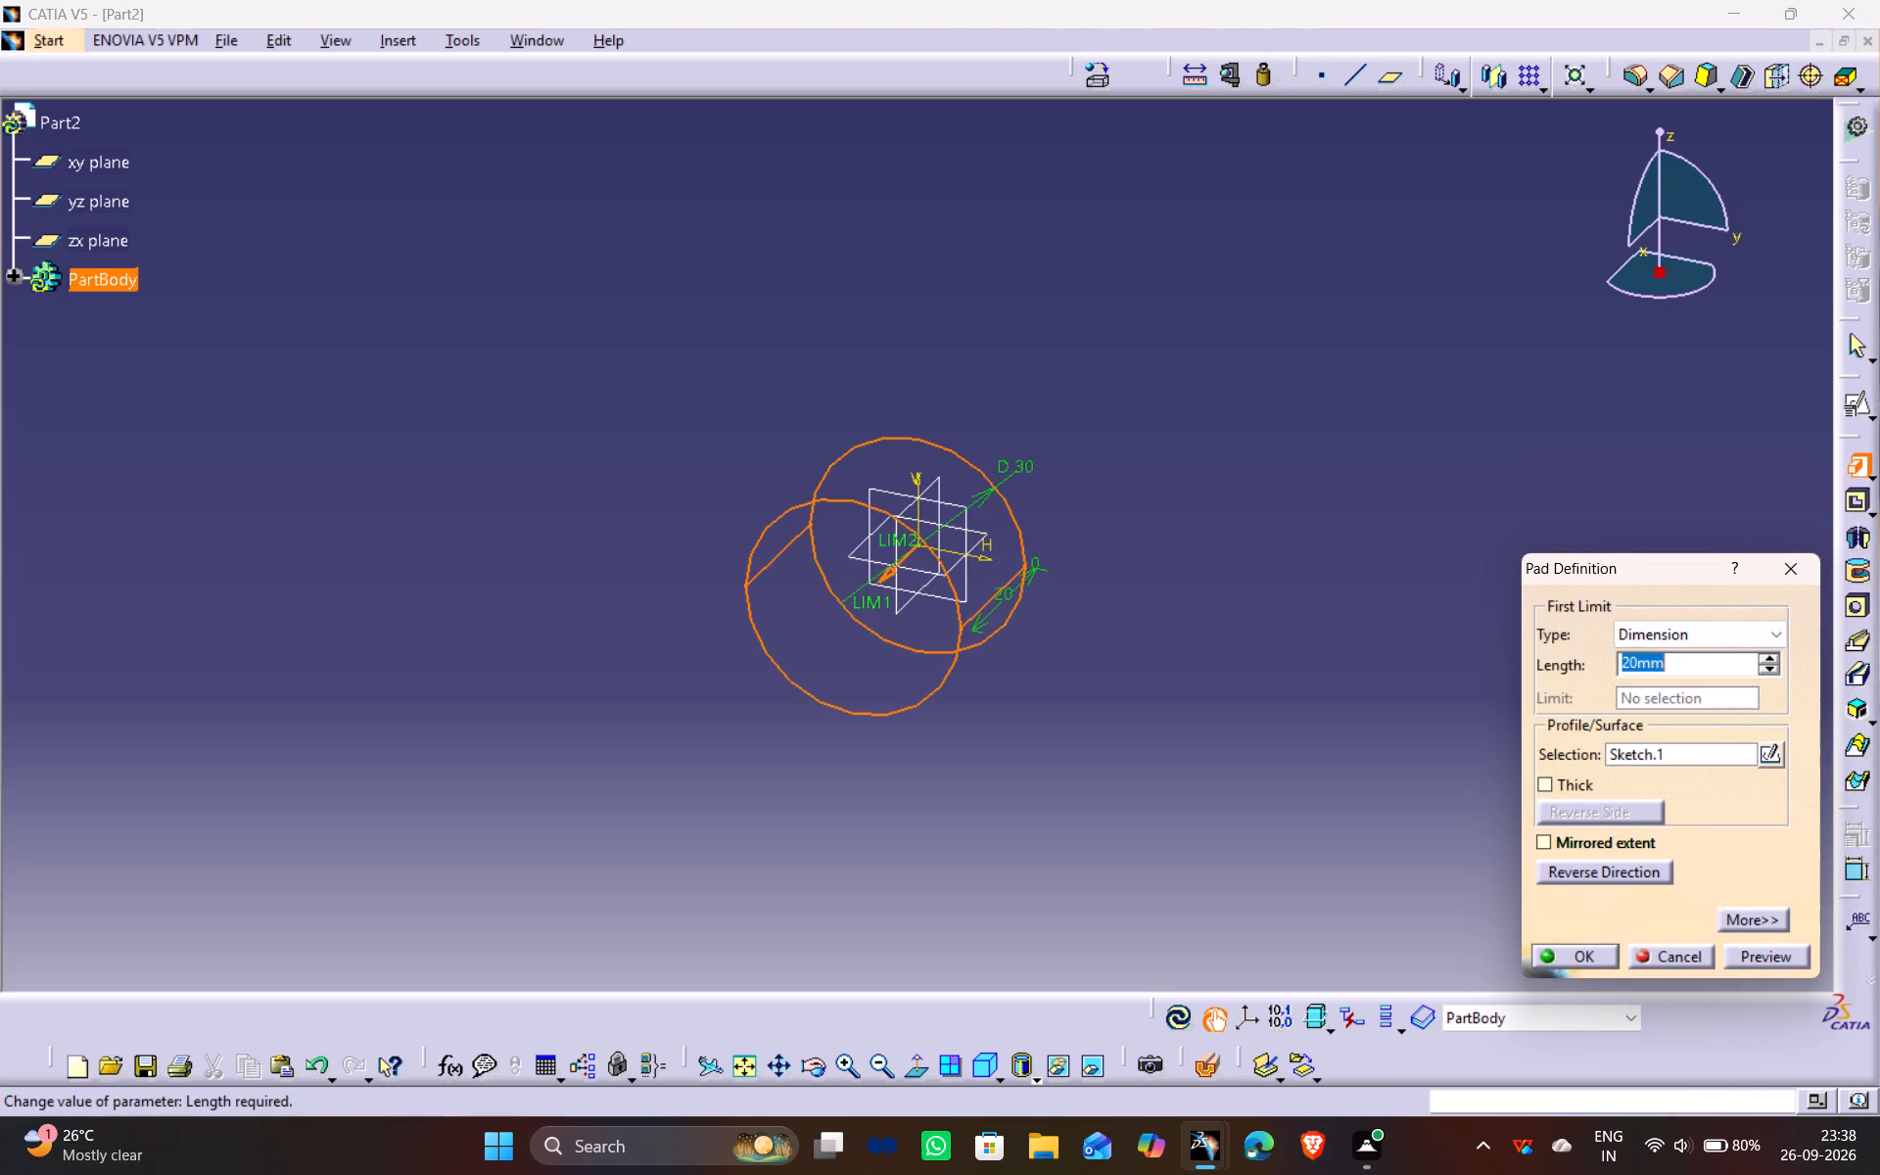
drag(1637, 658, 1500, 675)
key(1)
key(5)
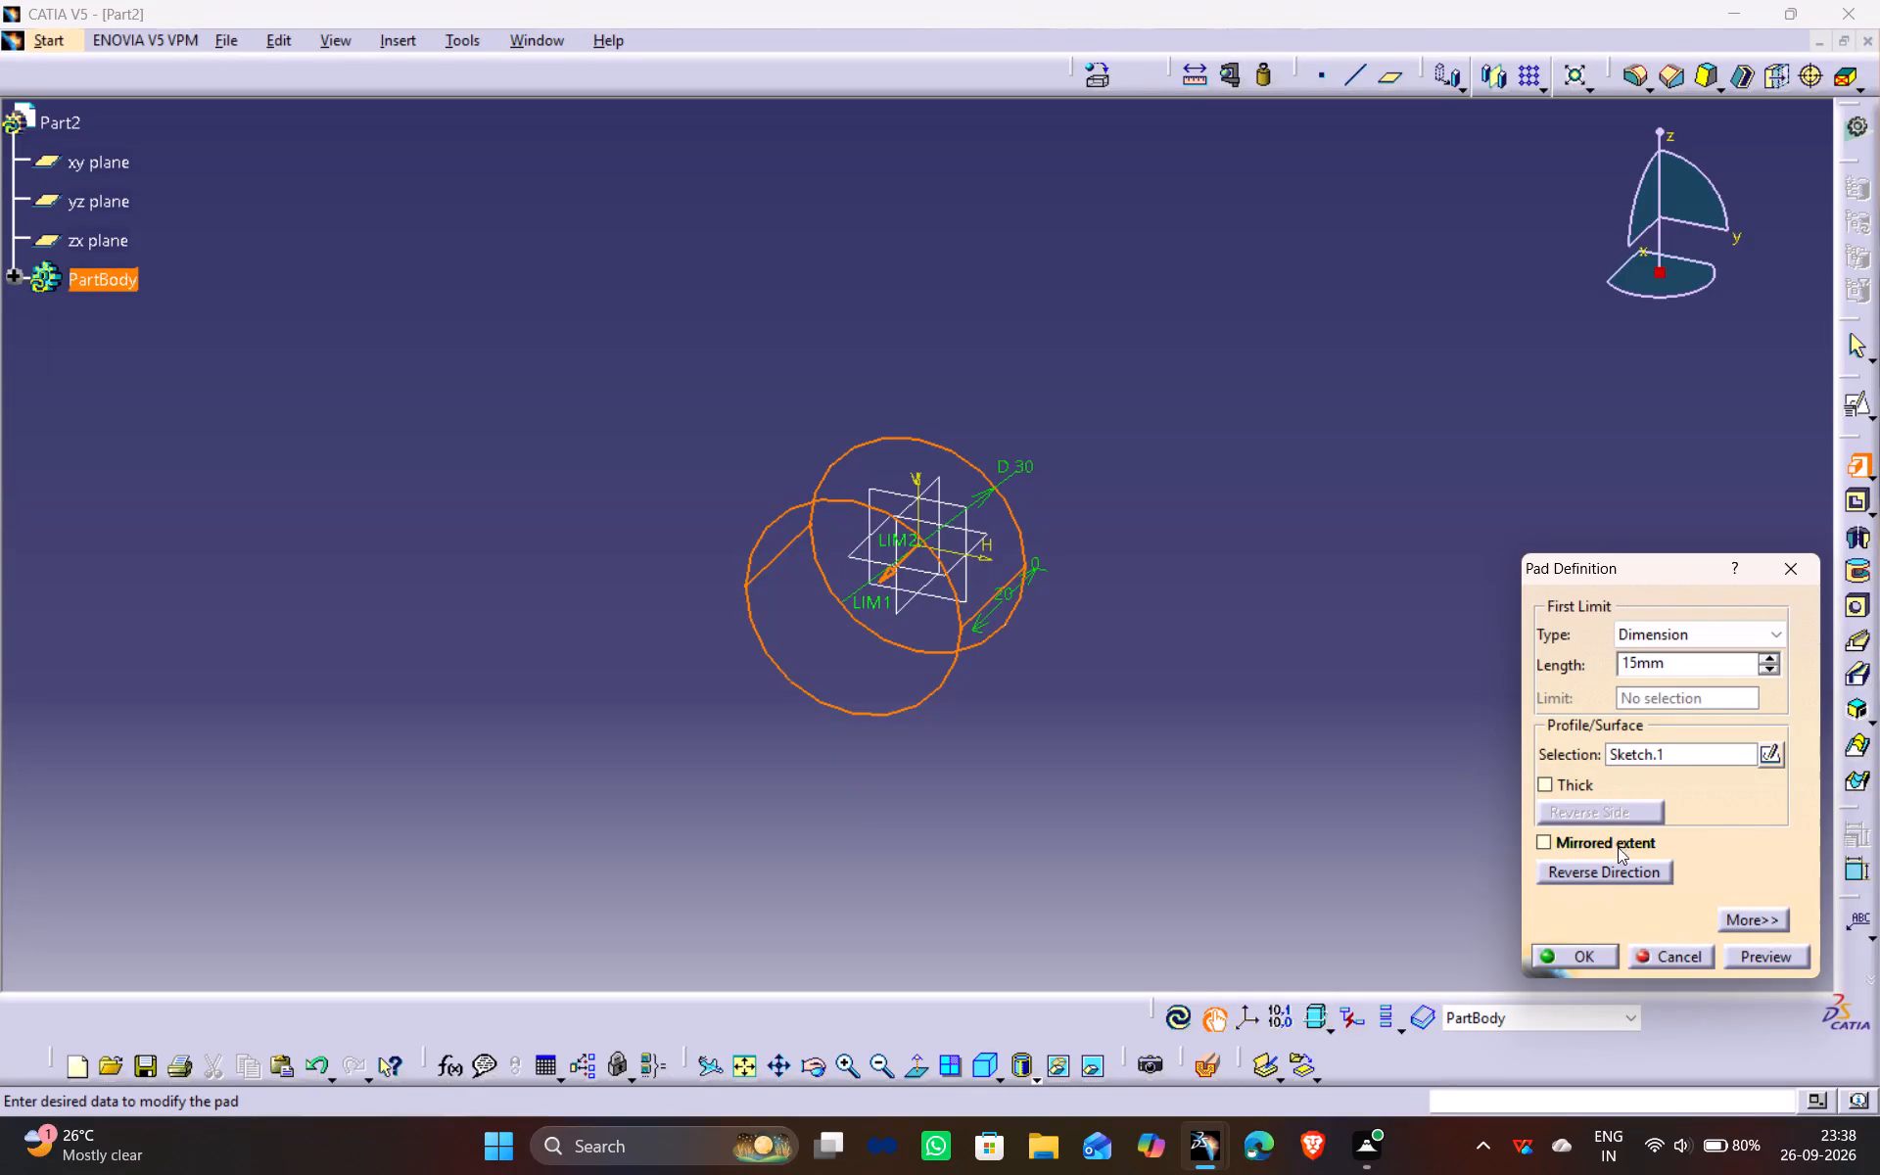
click(1606, 842)
click(1759, 952)
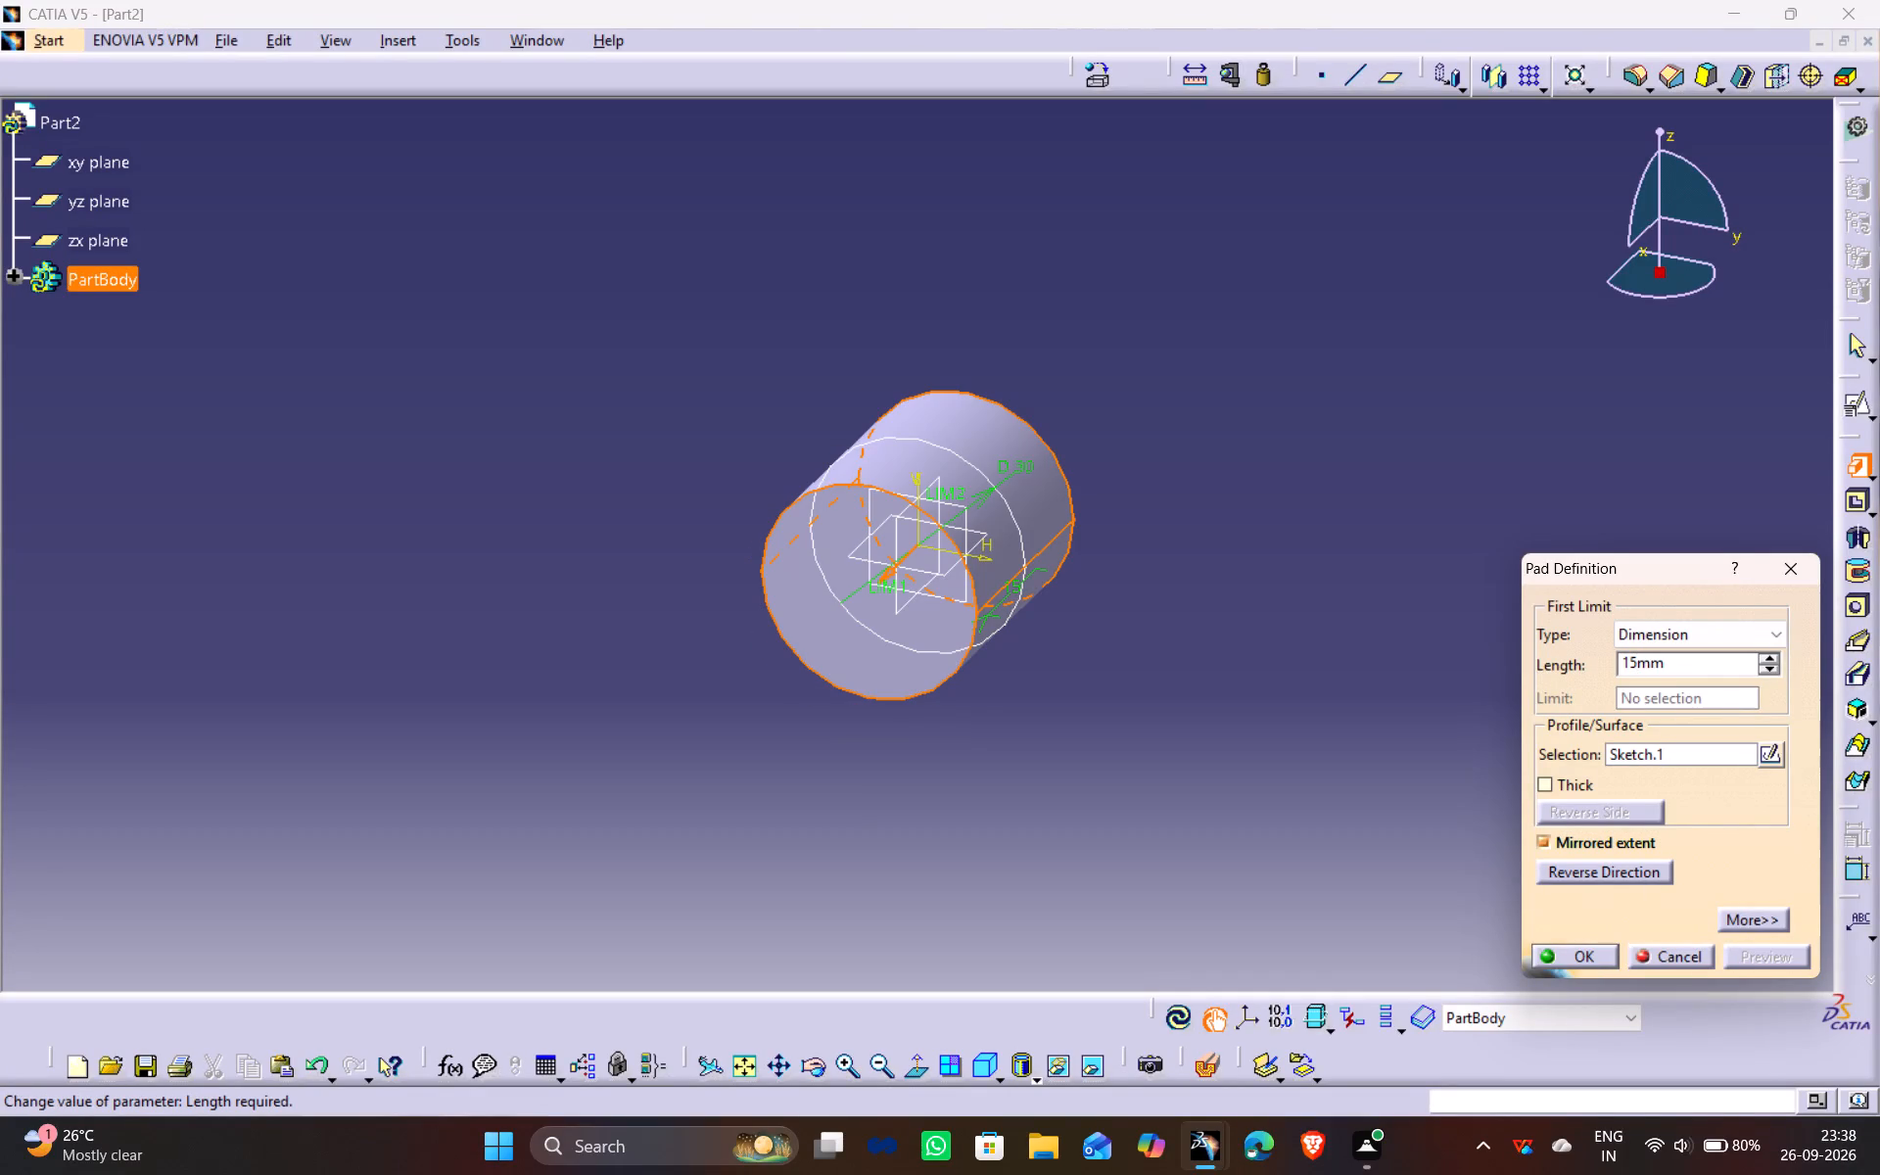
Change the pad's length to 5 mm, preview it and complete the pad.
drag(1636, 658, 1493, 678)
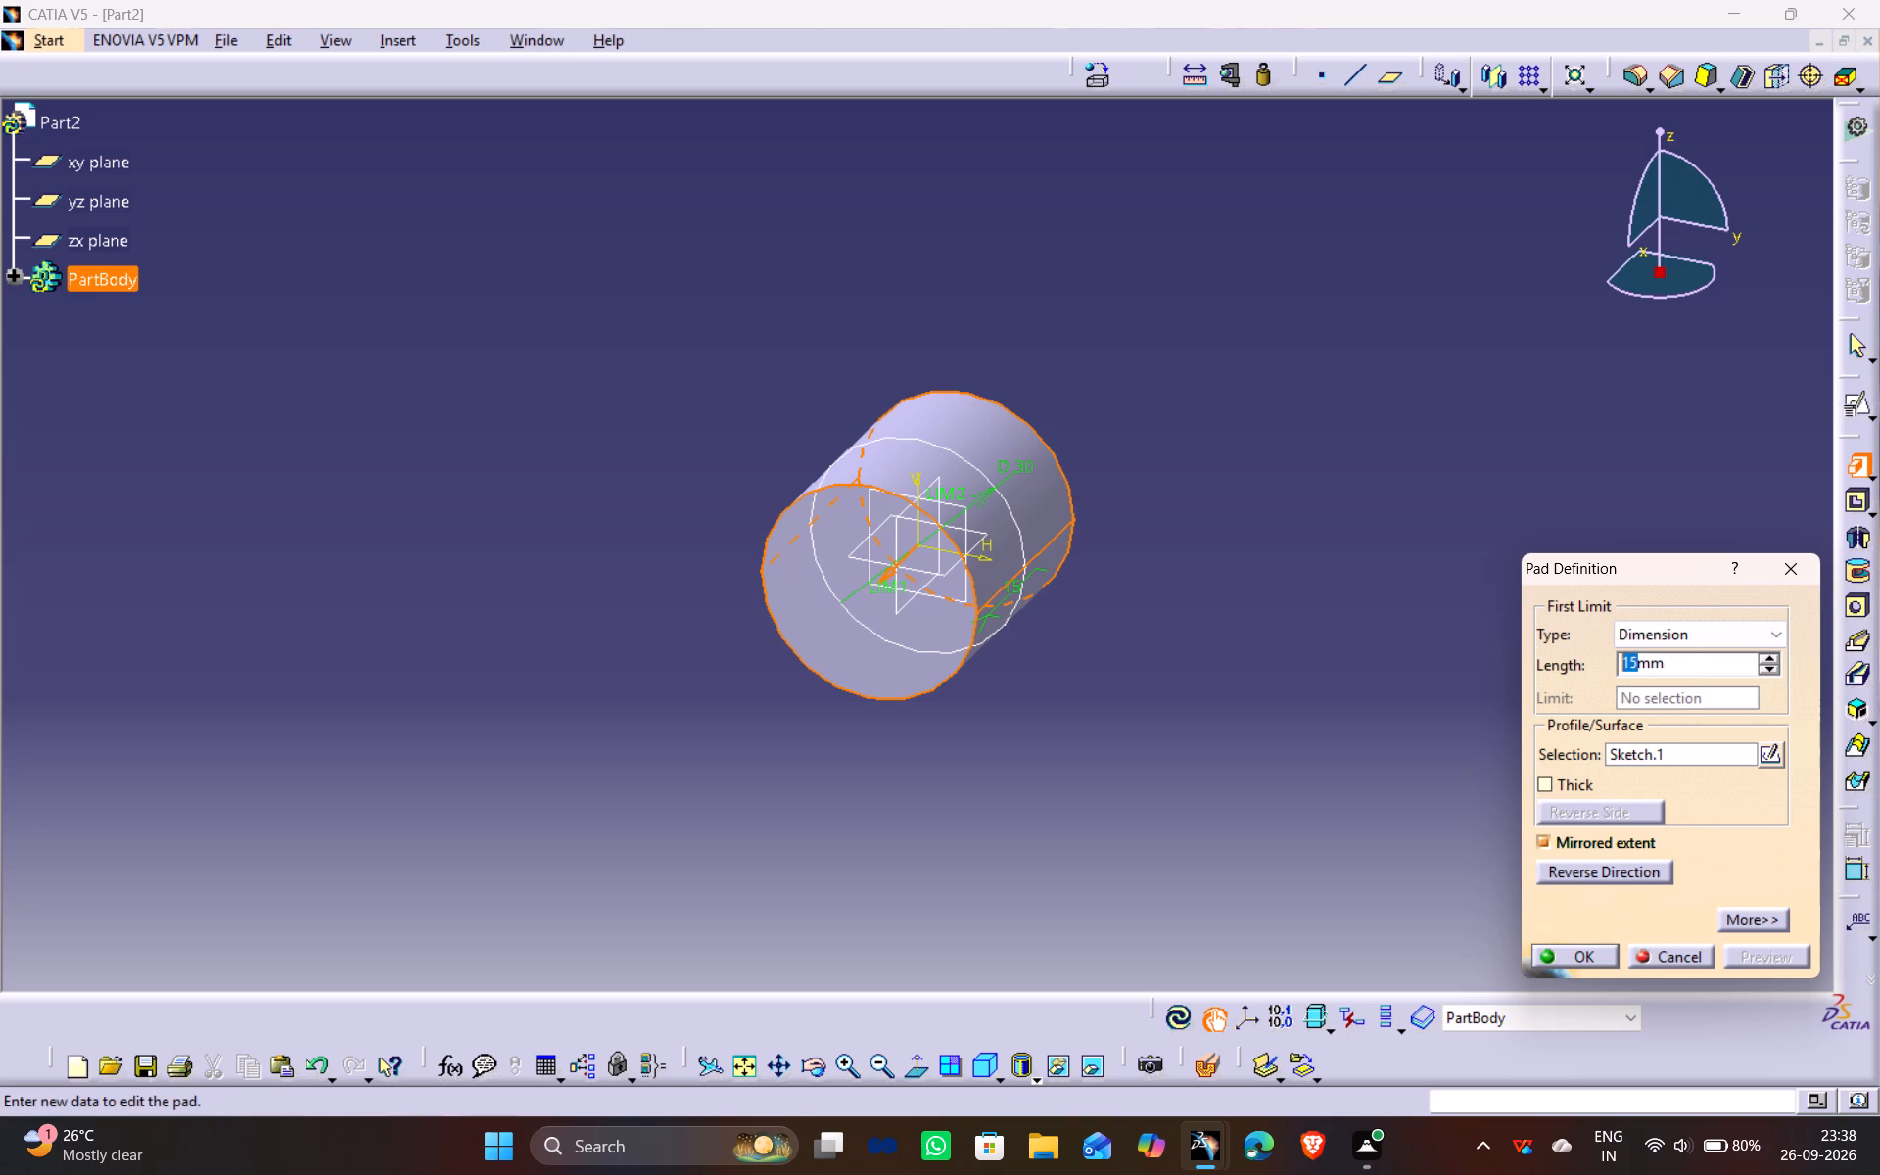
key(5)
click(1694, 644)
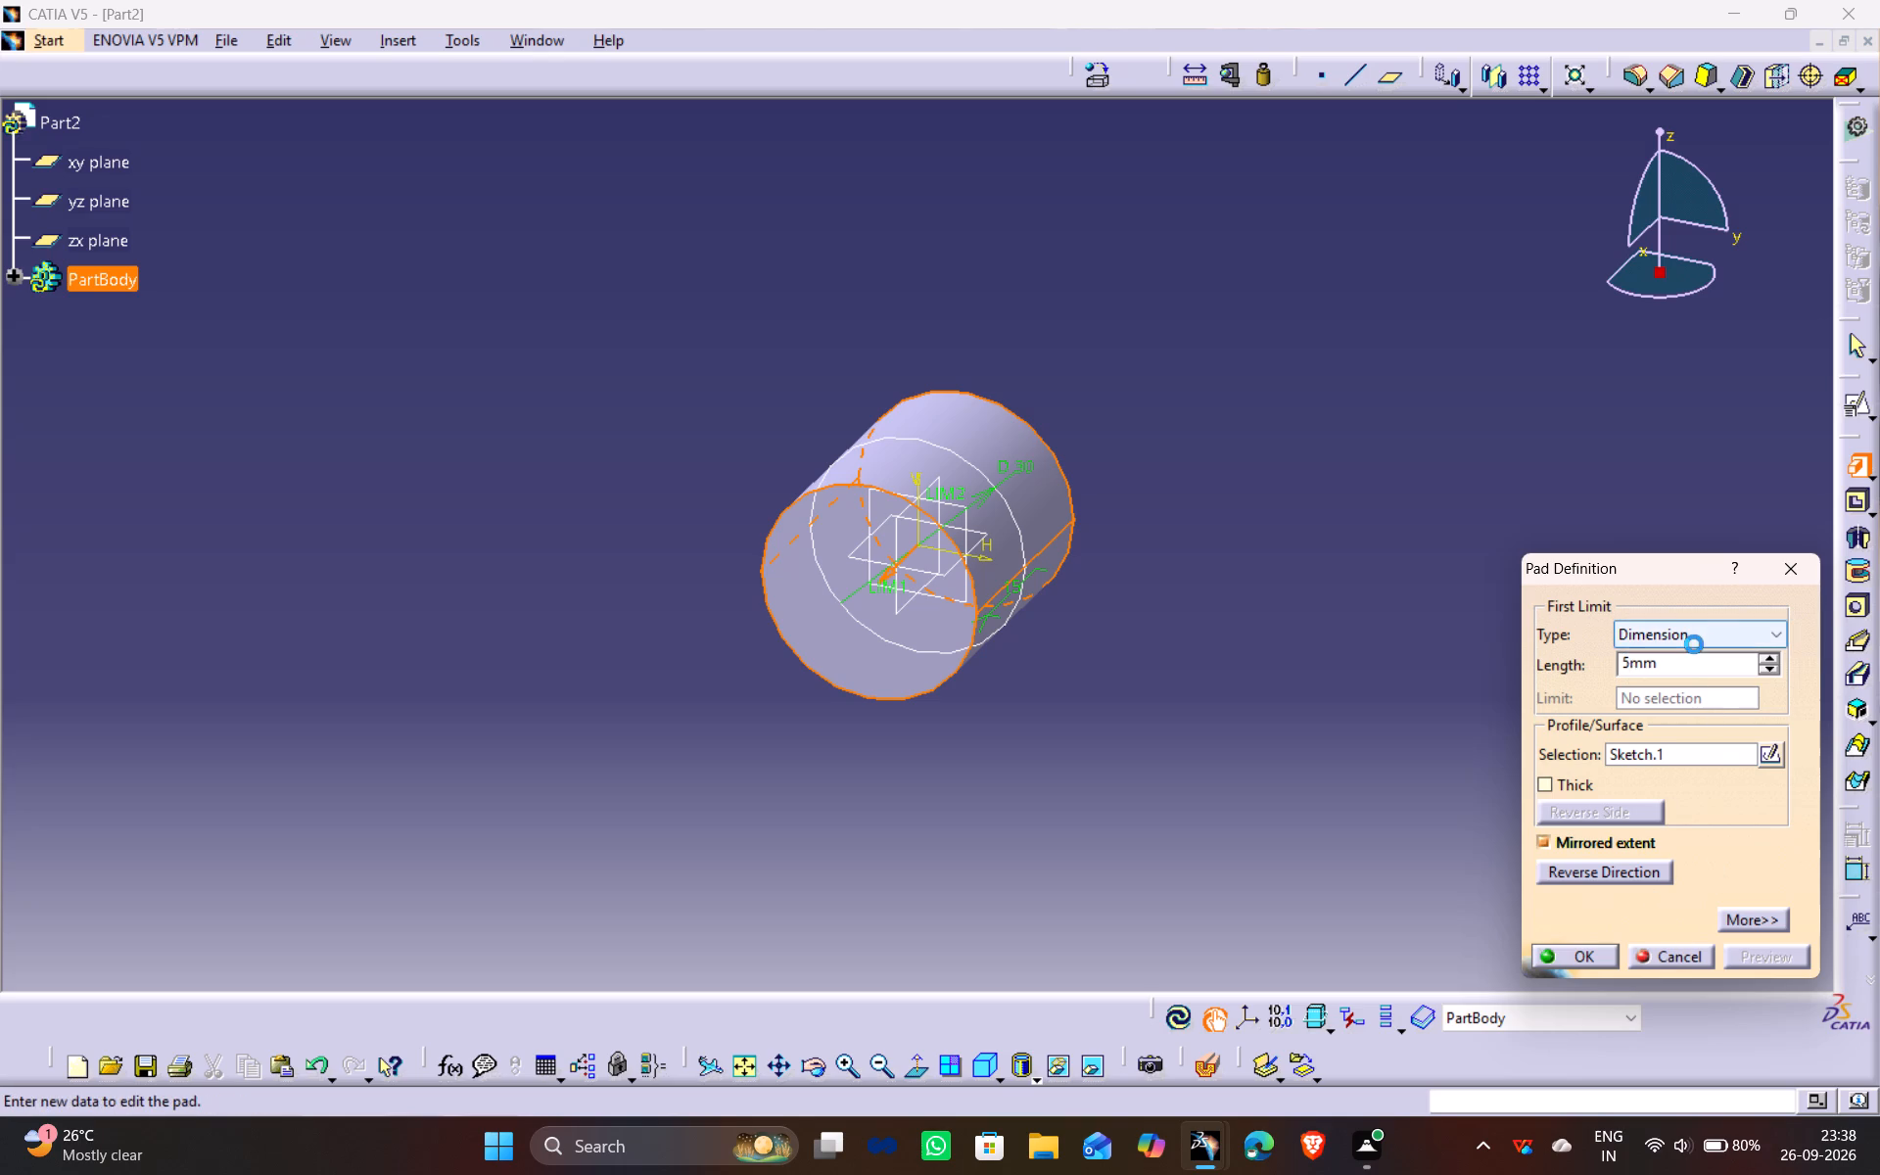
click(1775, 862)
click(1772, 958)
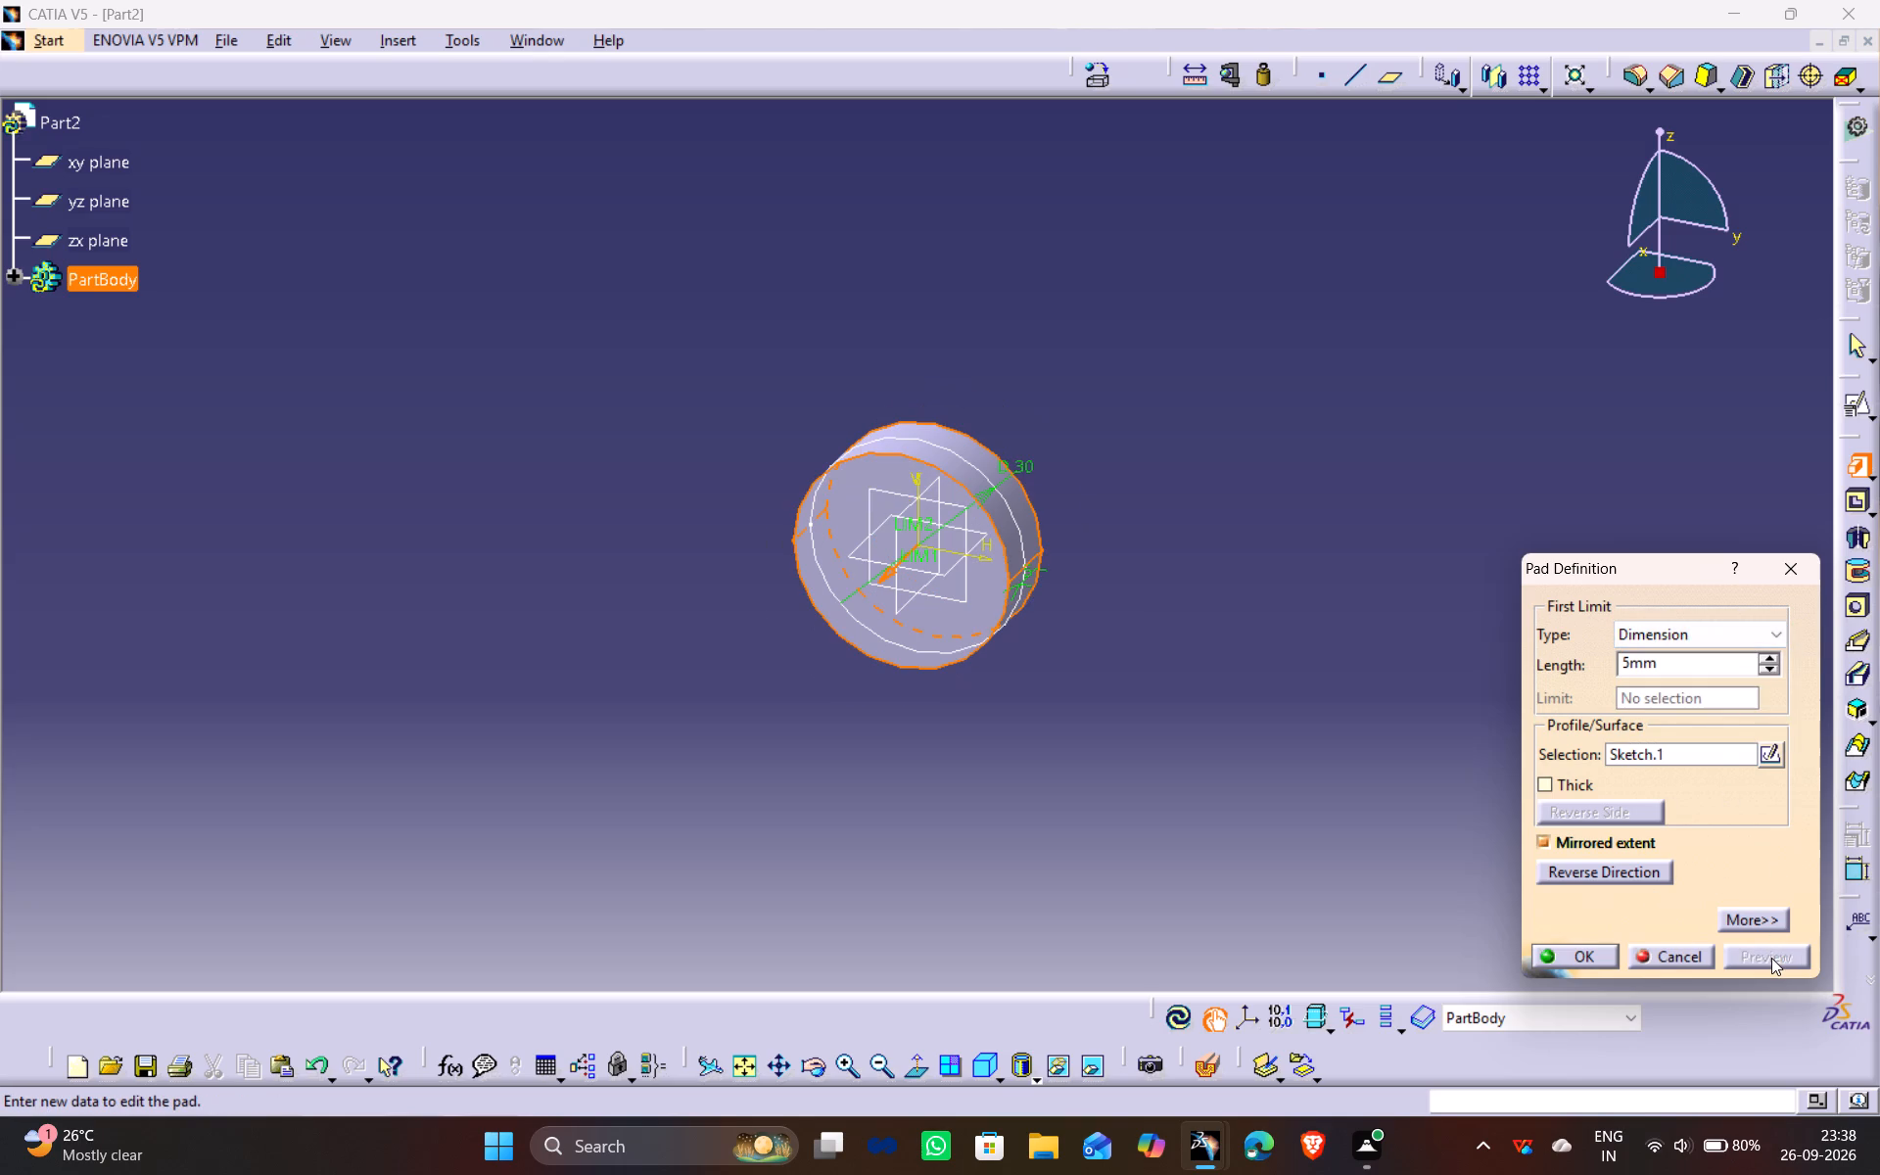
click(1590, 959)
drag(1334, 756, 1305, 728)
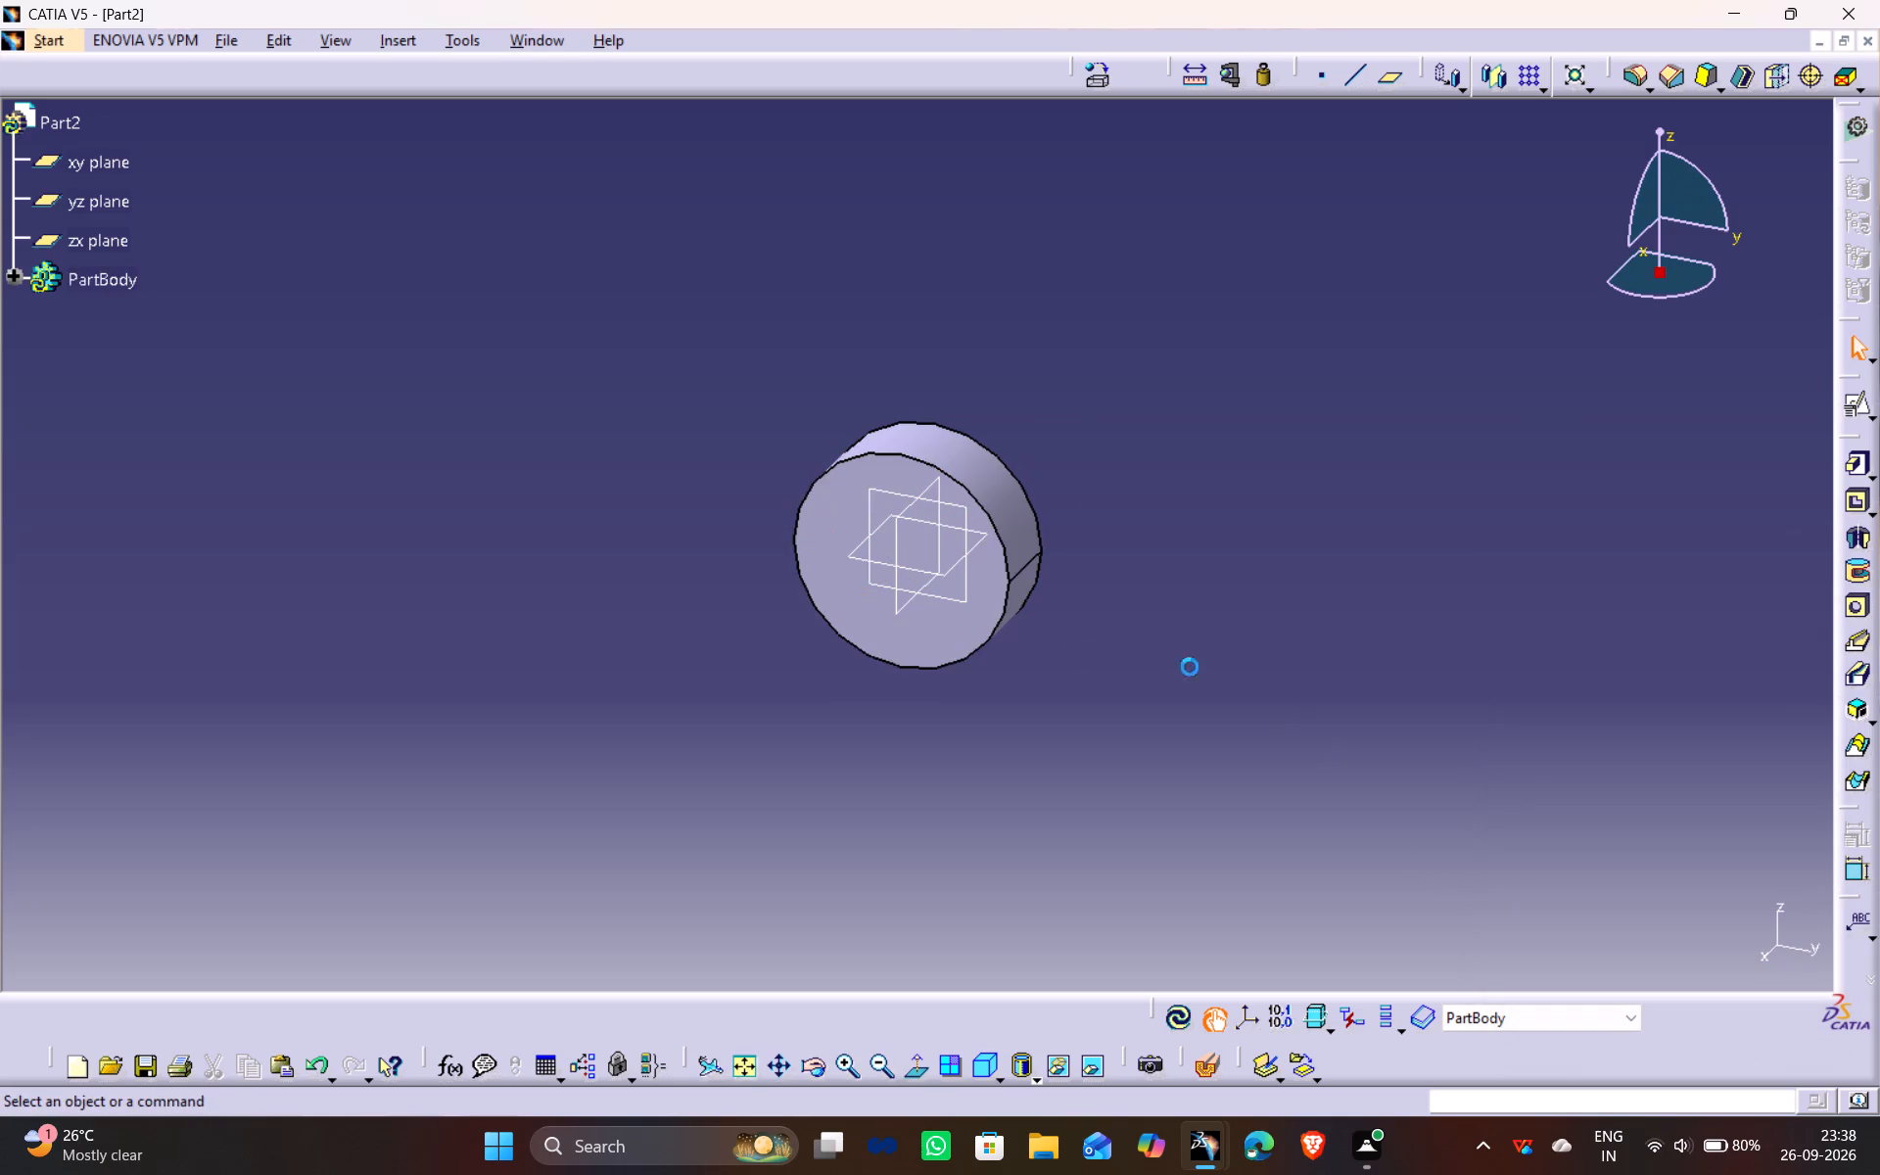
Create a positioned sketch on the disc's front face and draw a circle slightly larger than the disc, centred near the origin.
click(883, 601)
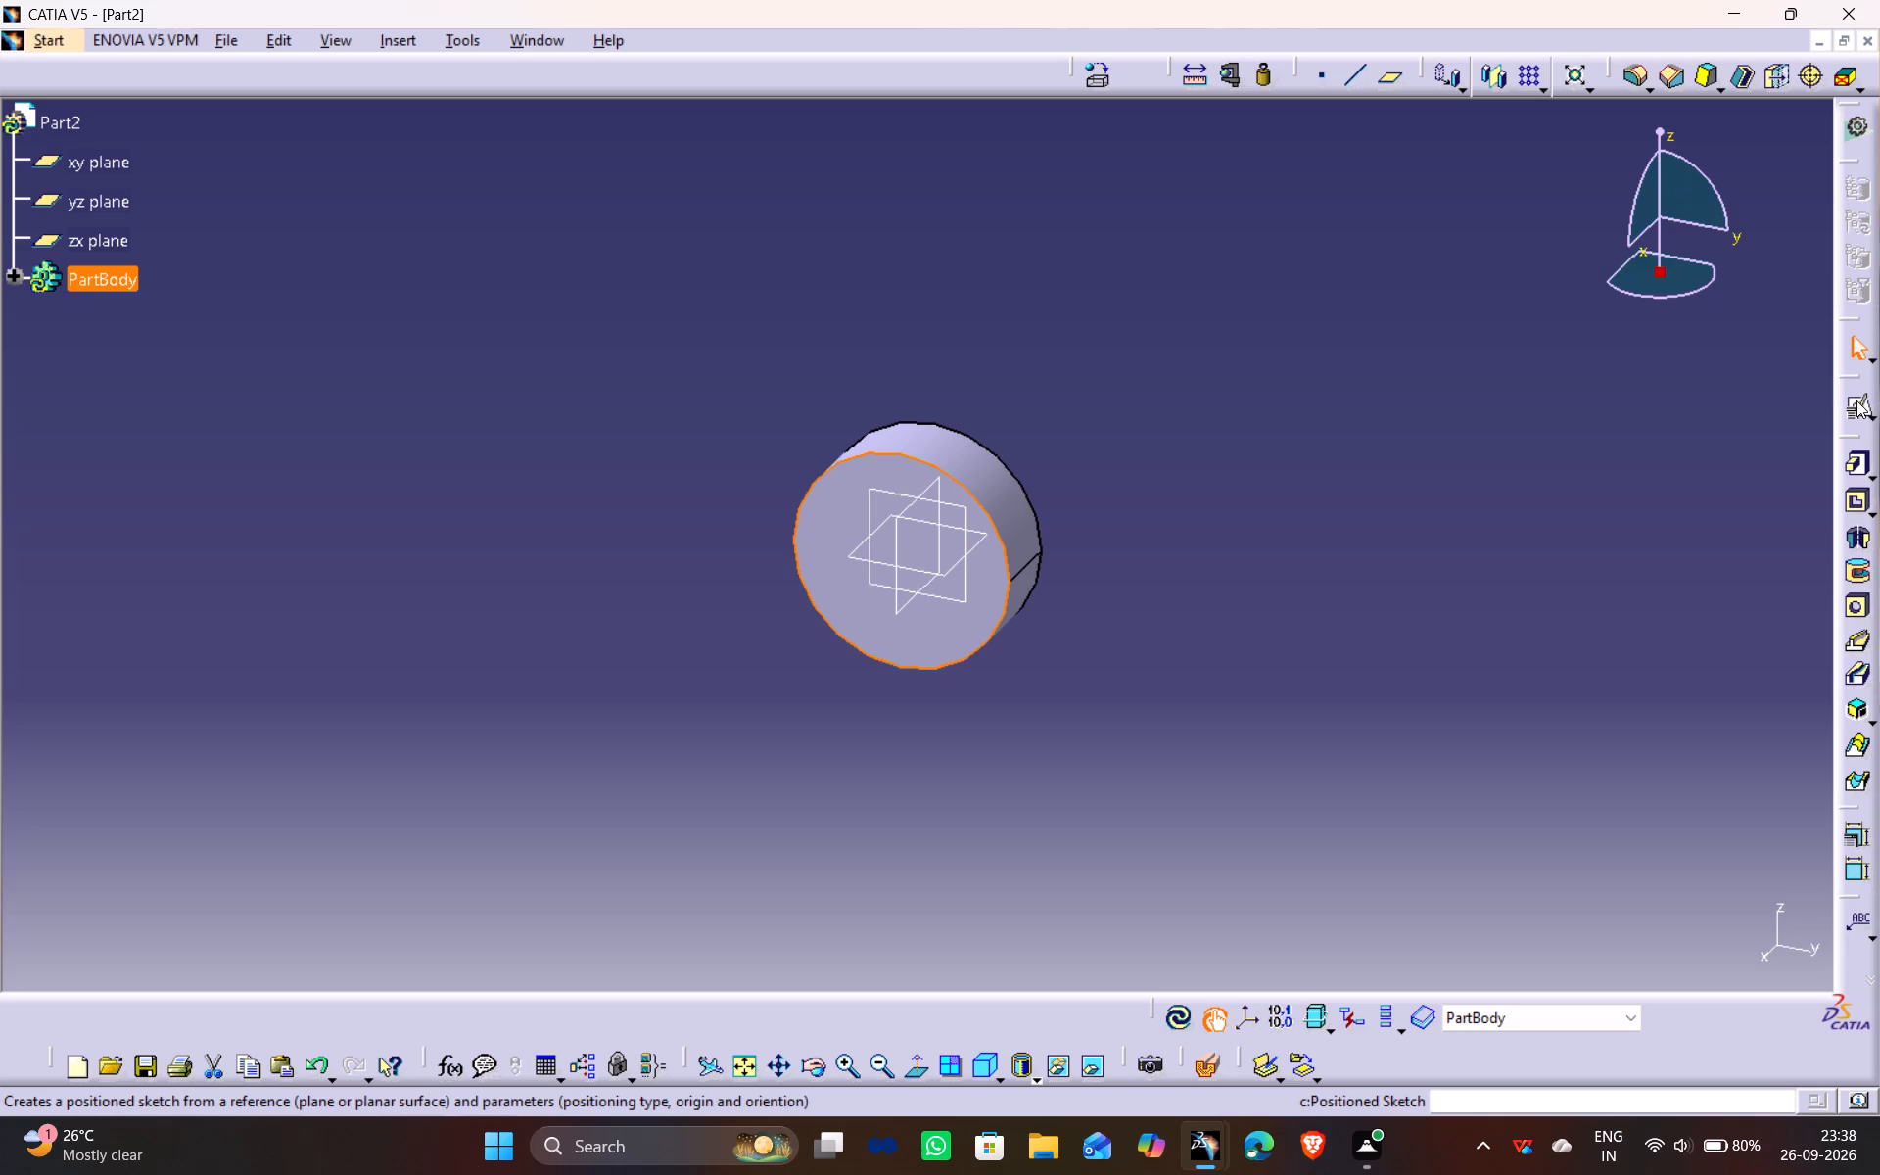
click(1856, 400)
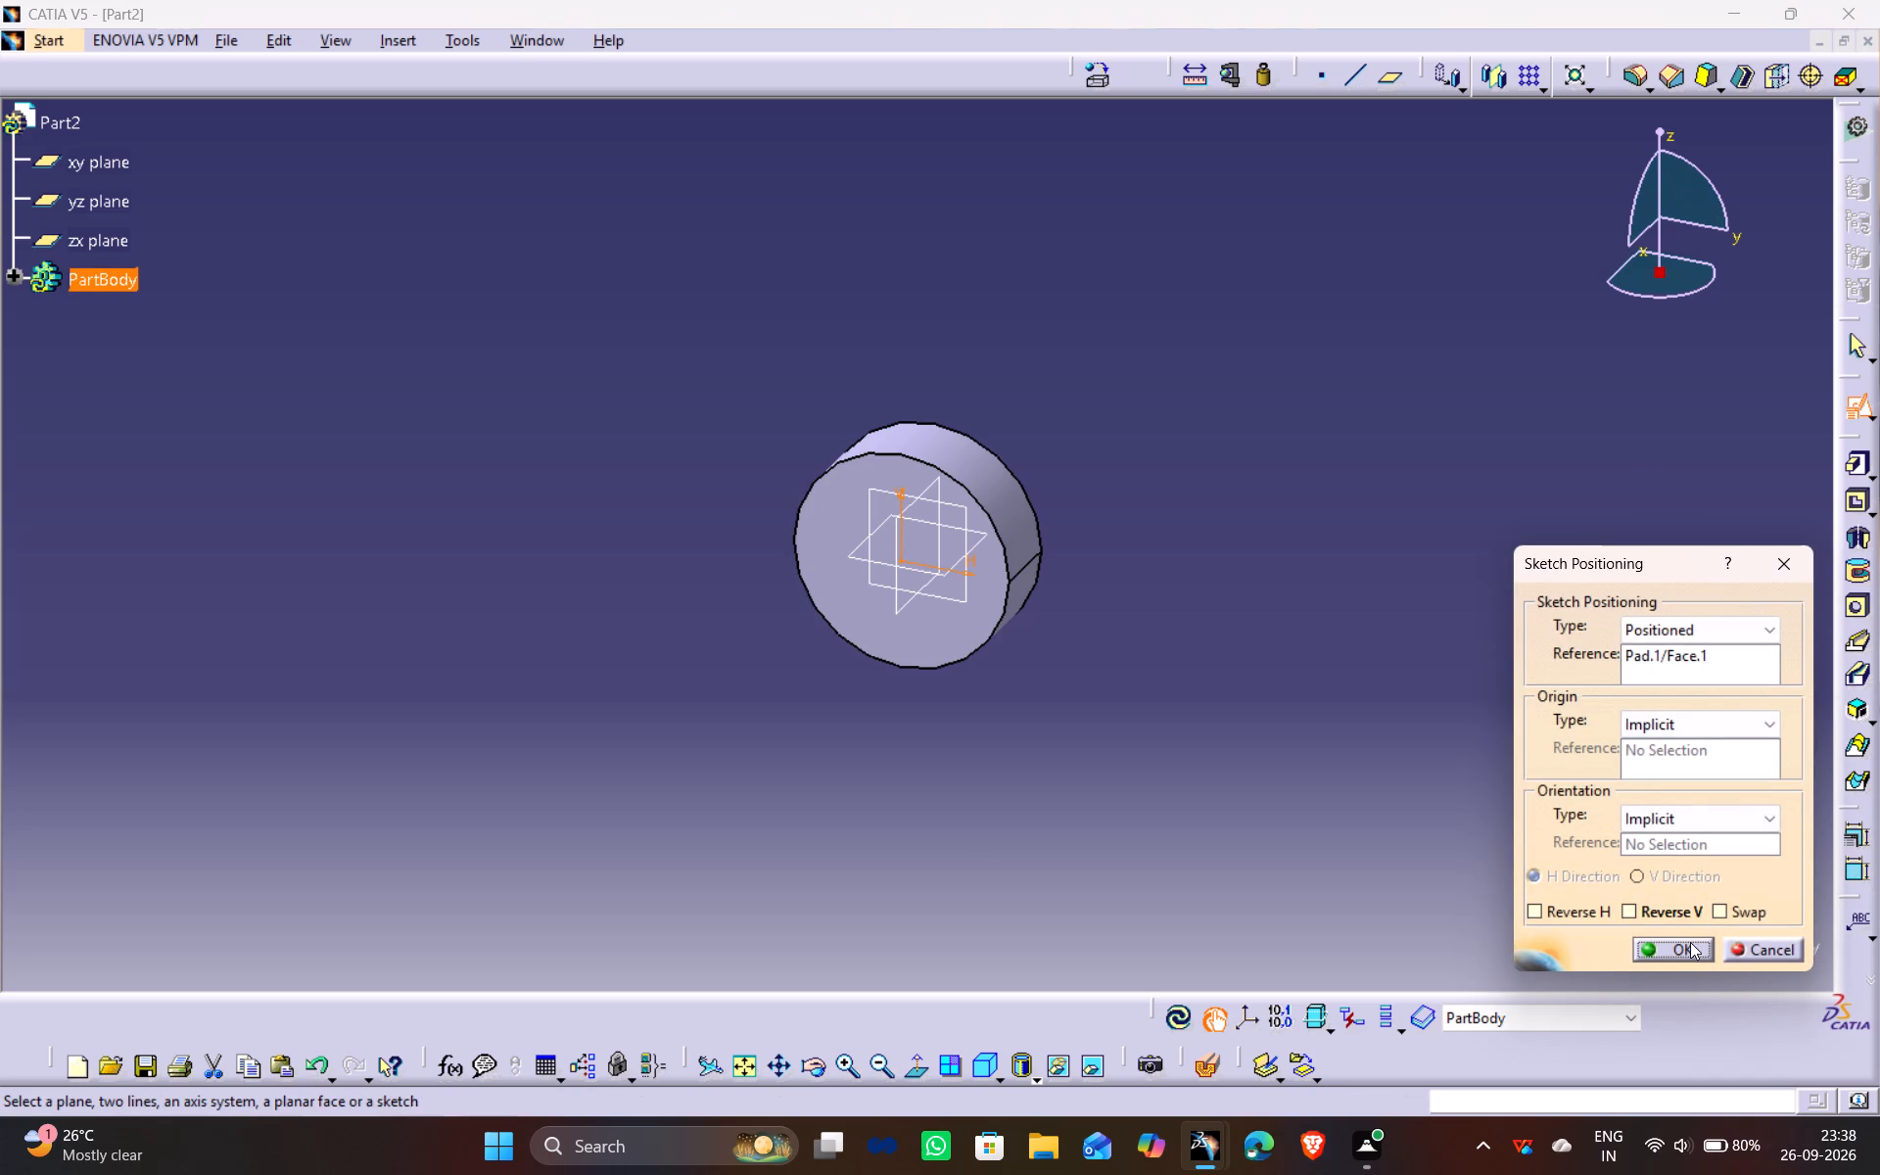
click(1691, 942)
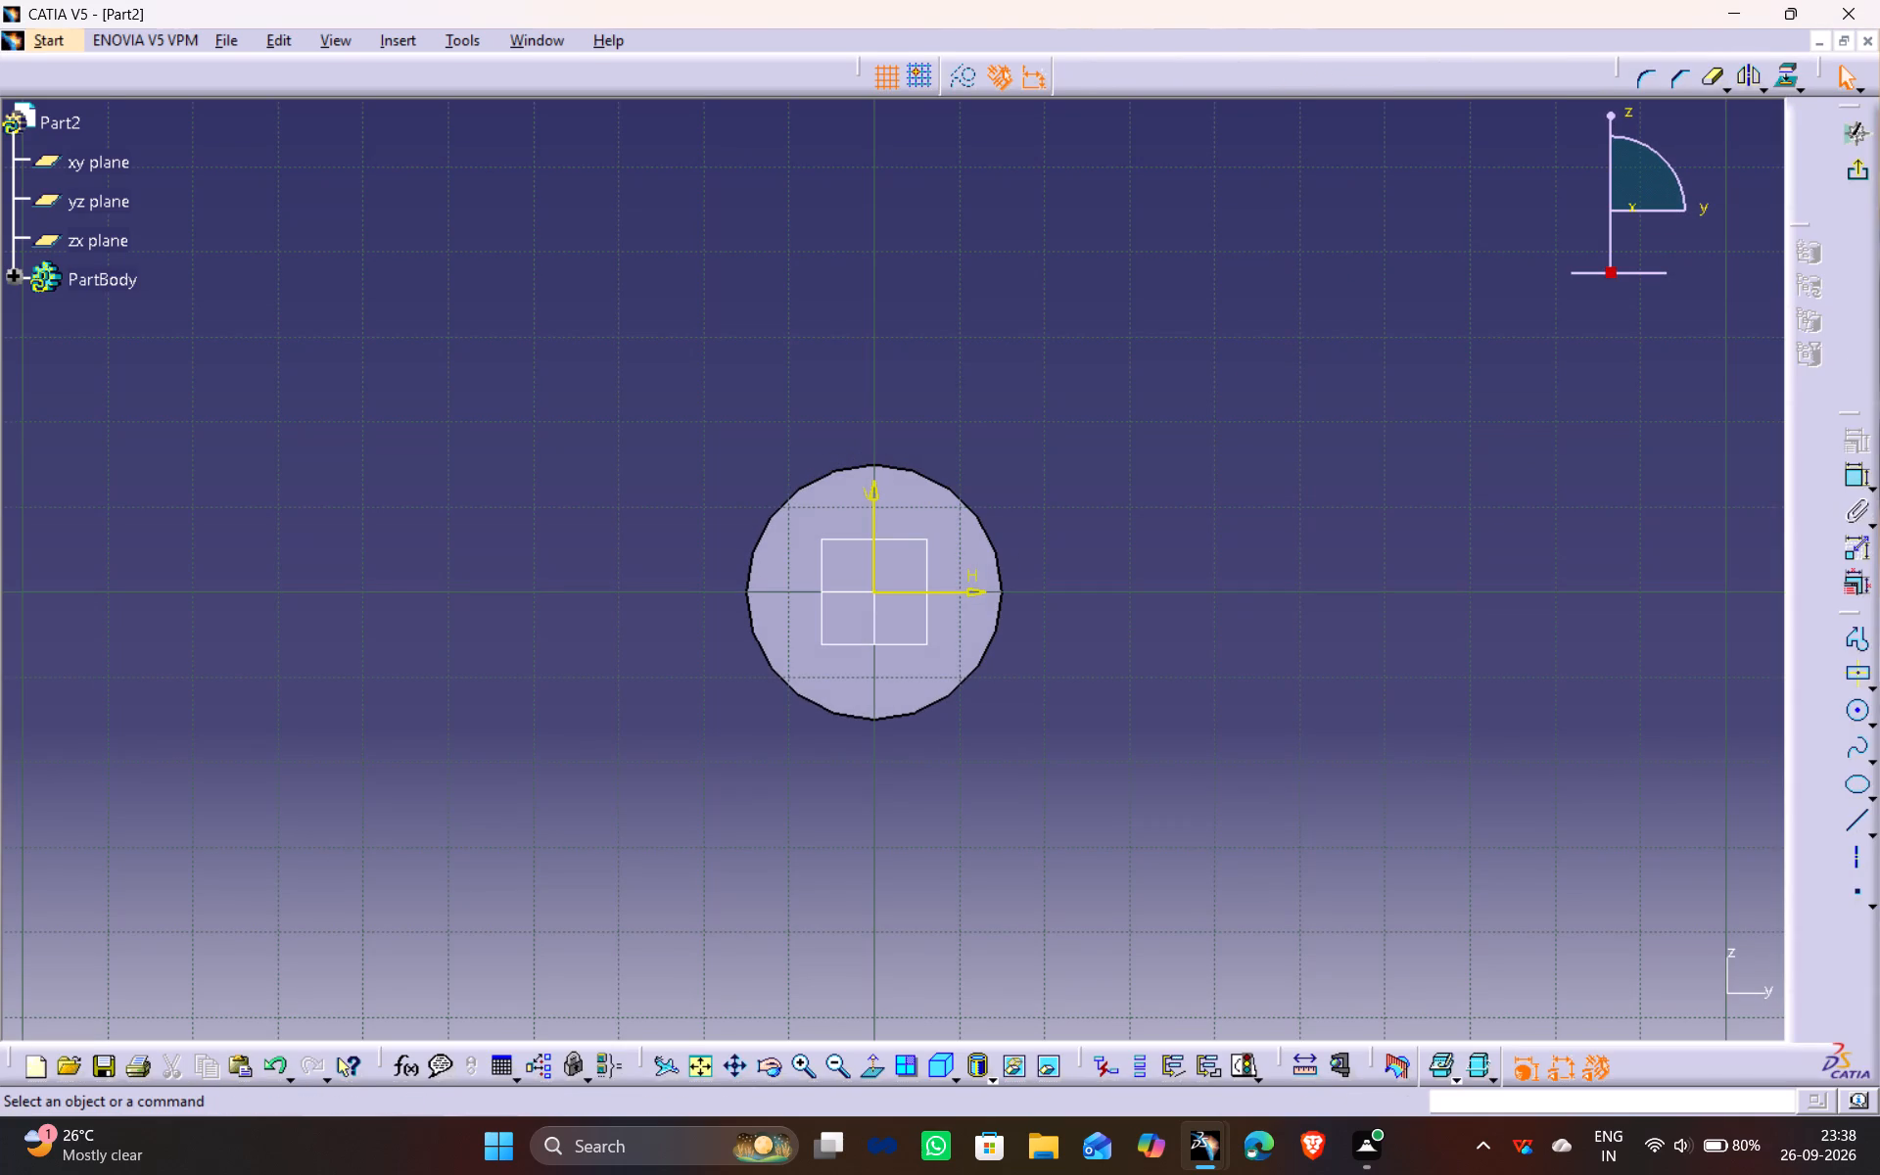
ctrl+middle_drag(923, 947, 940, 820)
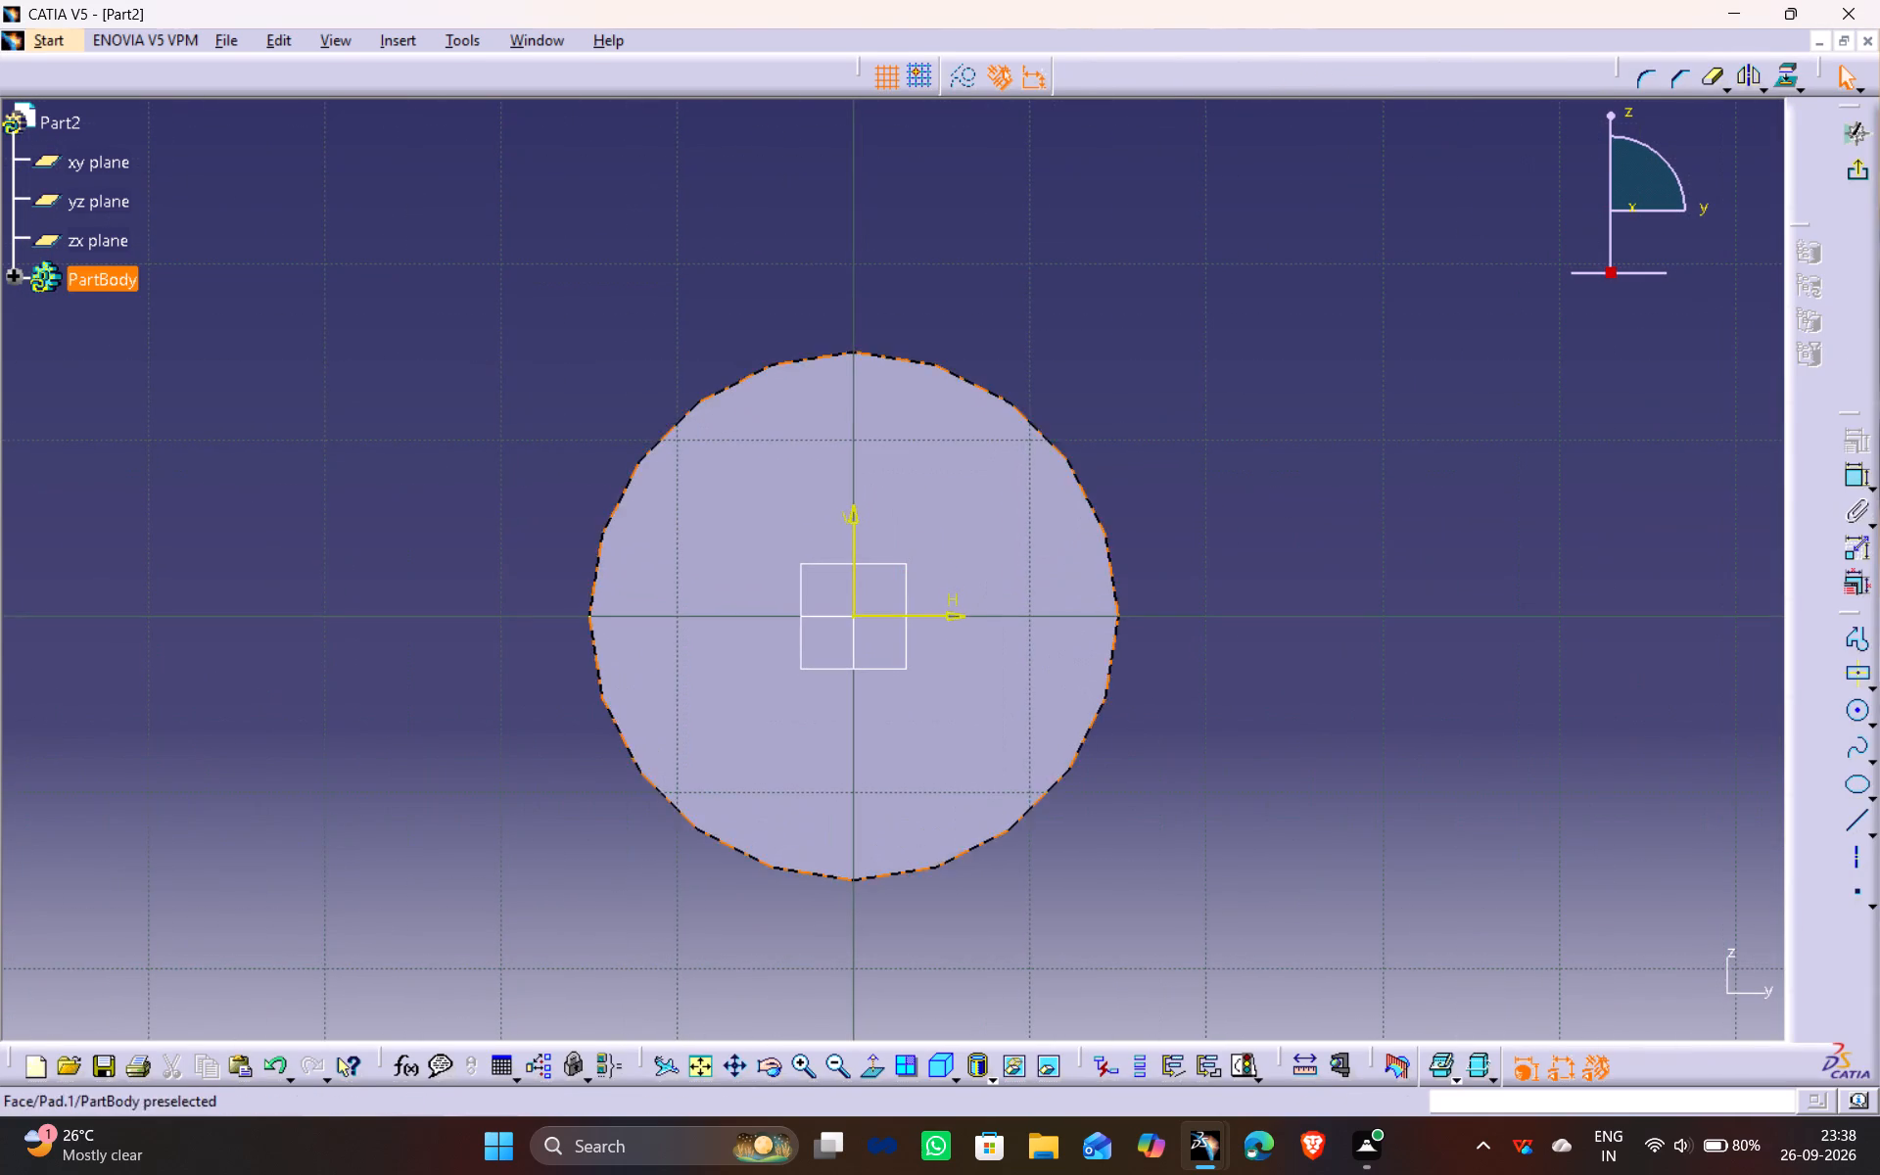
middle_drag(930, 613, 993, 617)
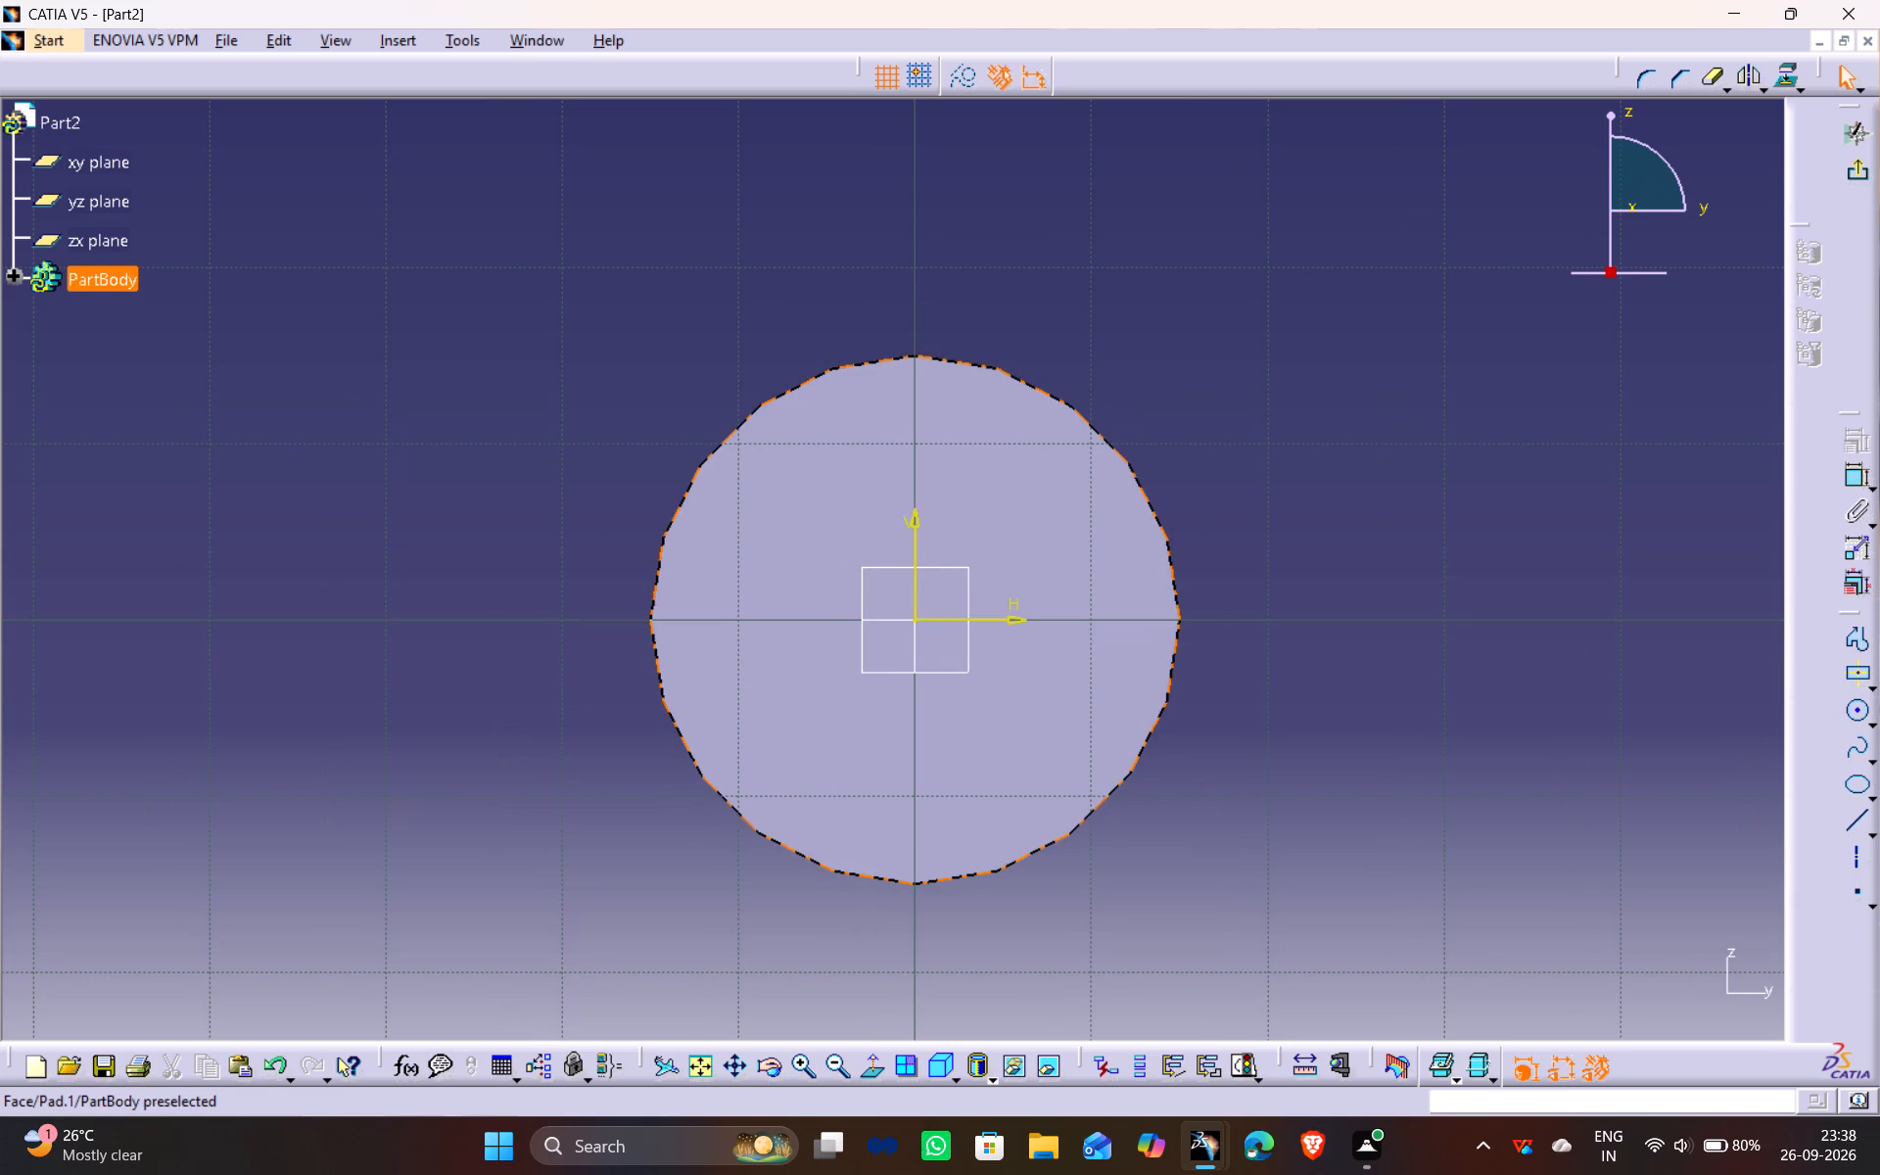
click(1865, 713)
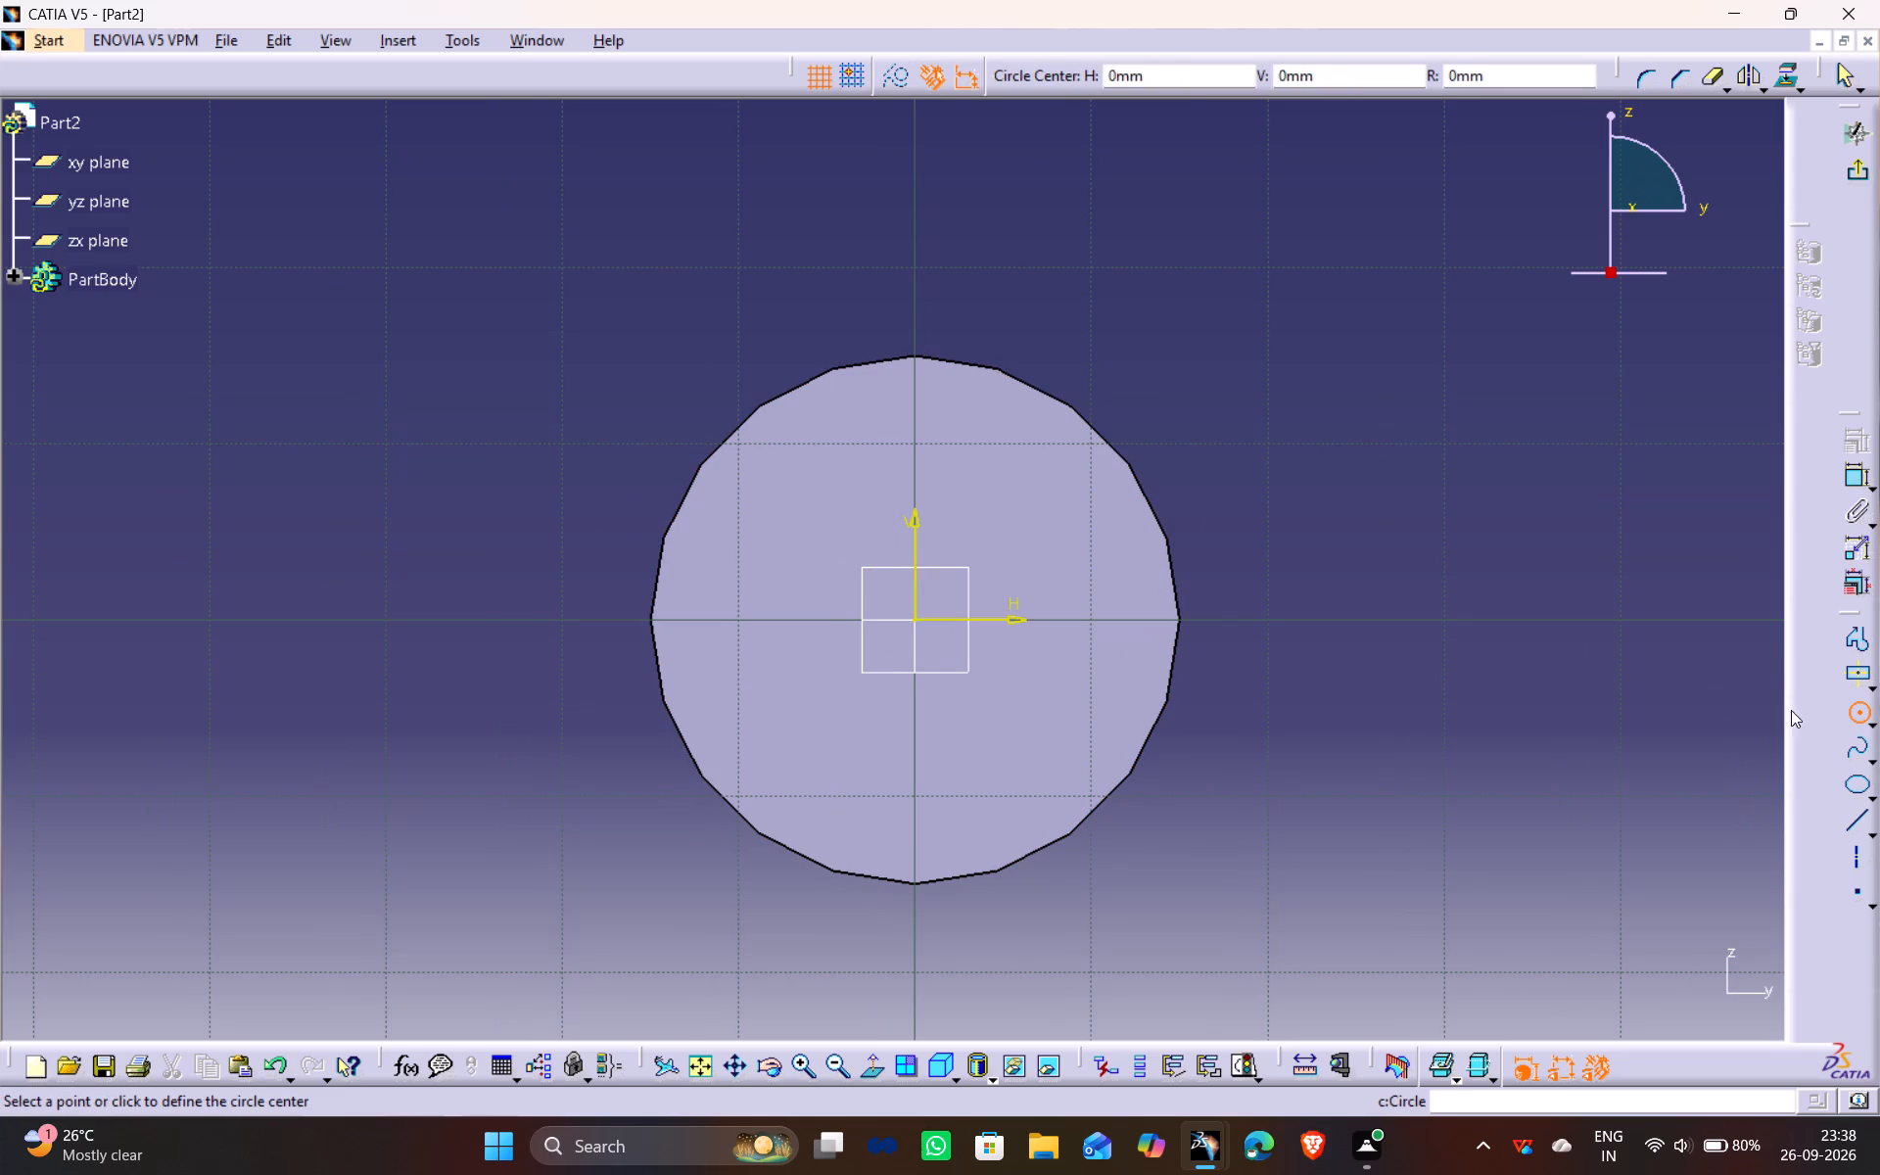
click(913, 615)
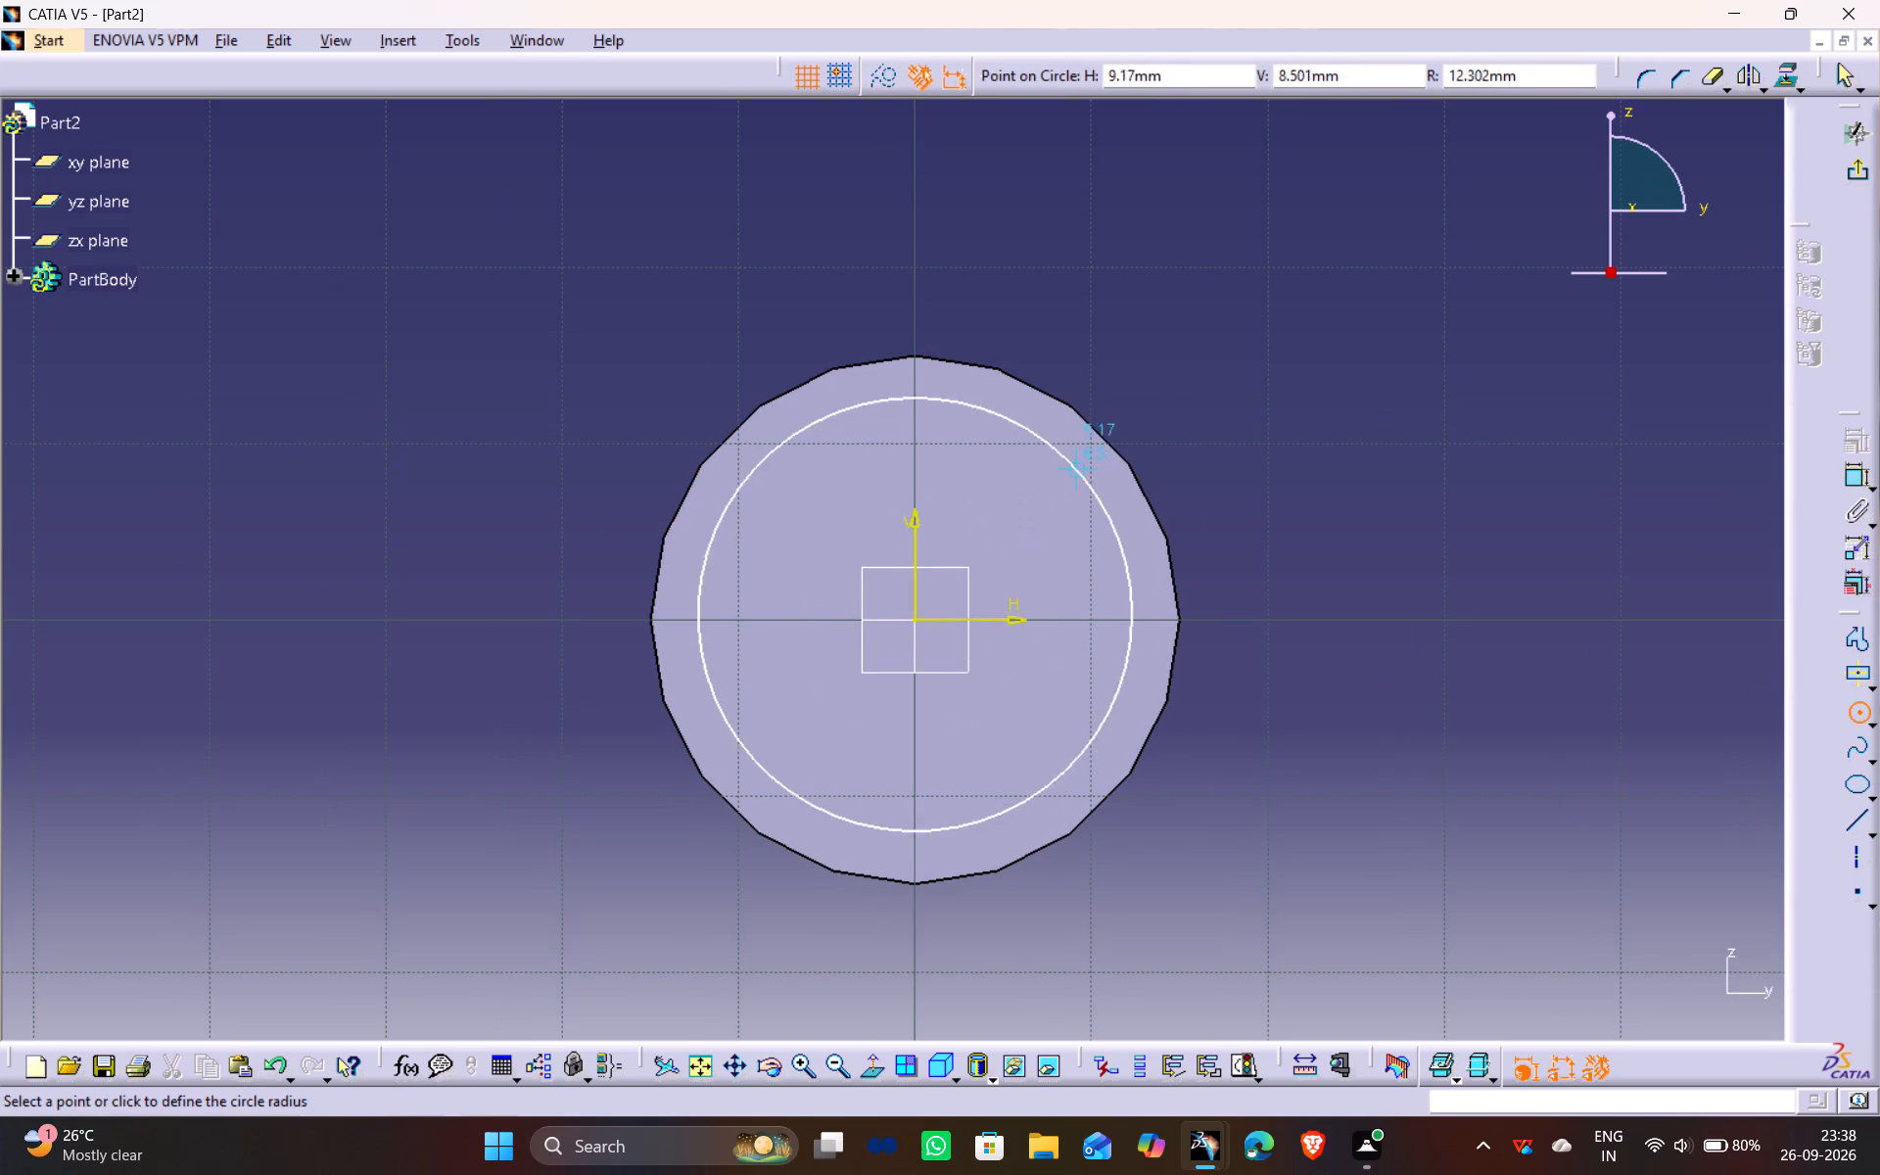
click(1133, 407)
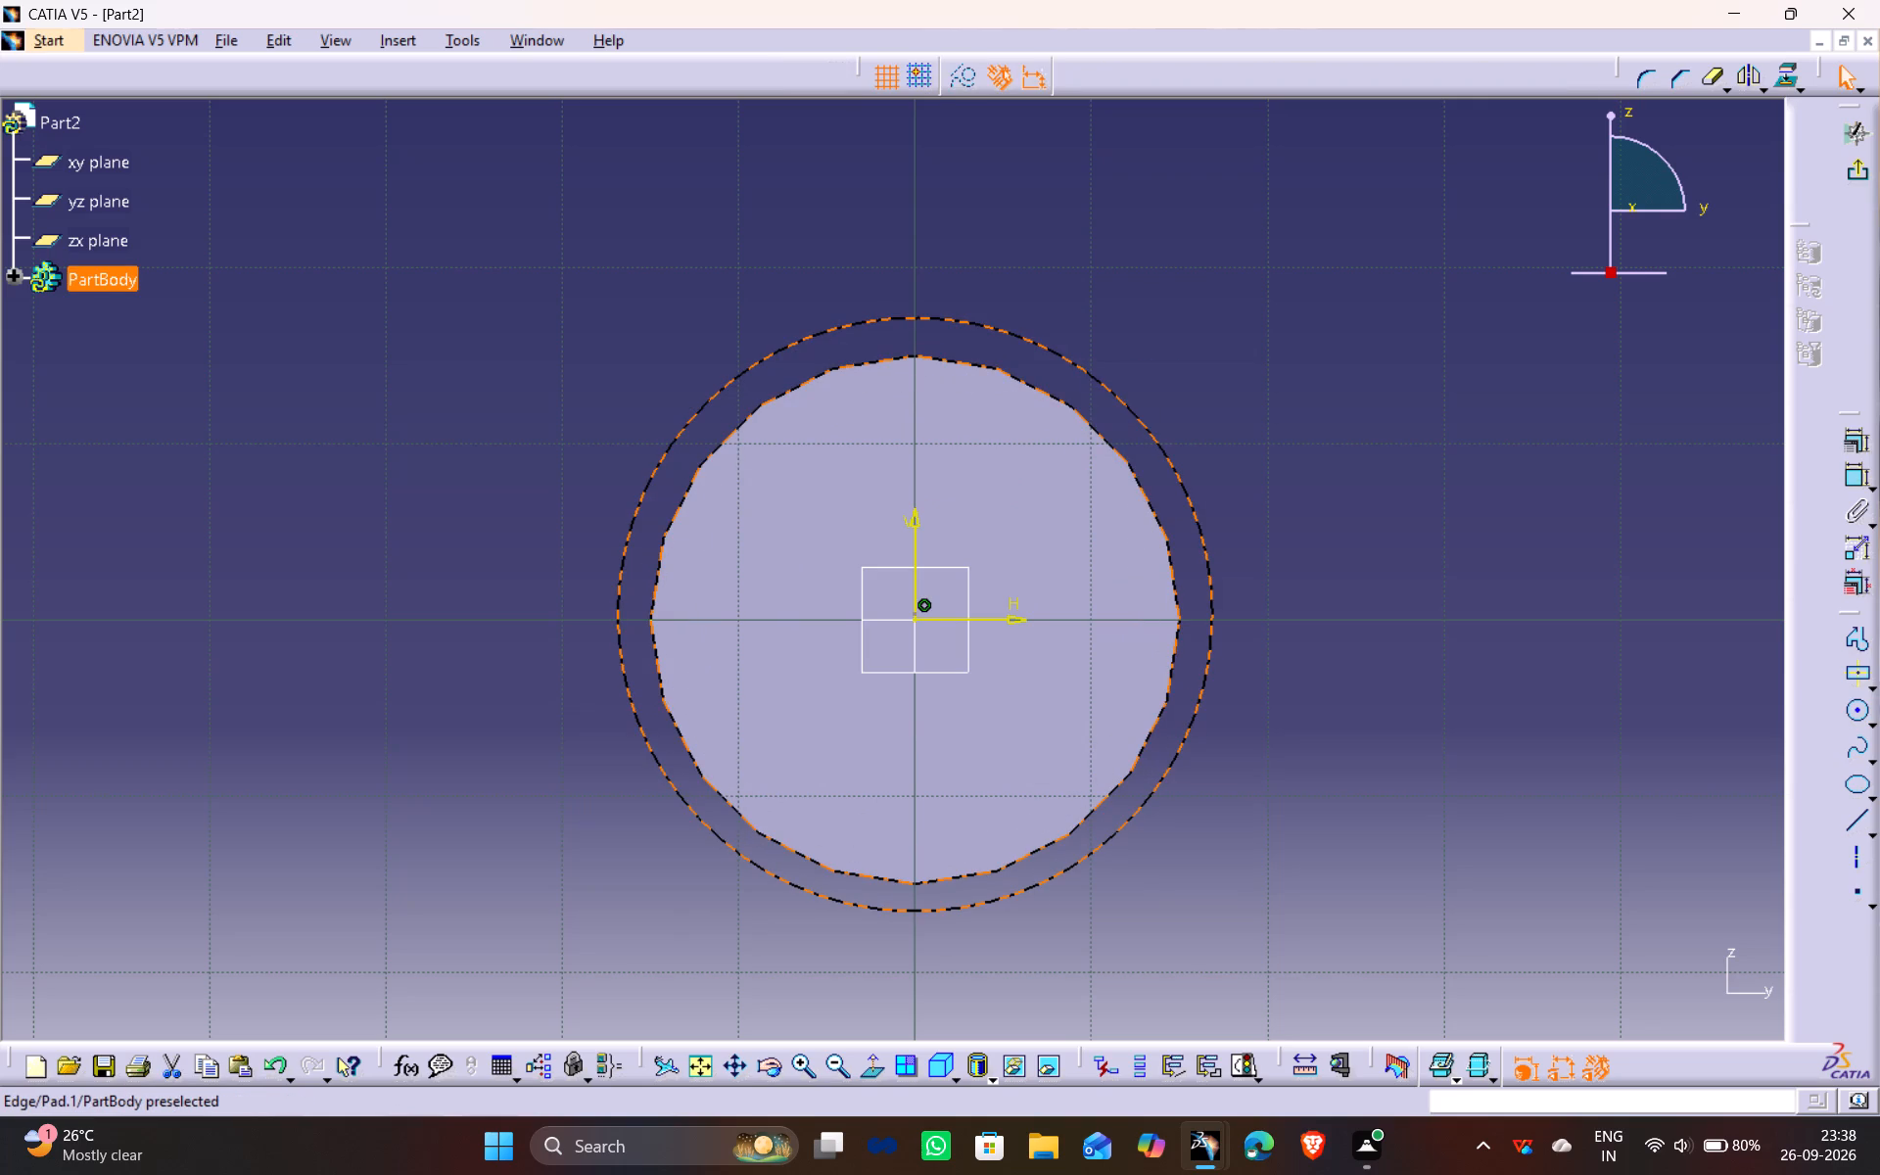
Constrain the sketched circle to be coincident with the disc's outer edge.
ctrl+click(1113, 448)
click(1856, 439)
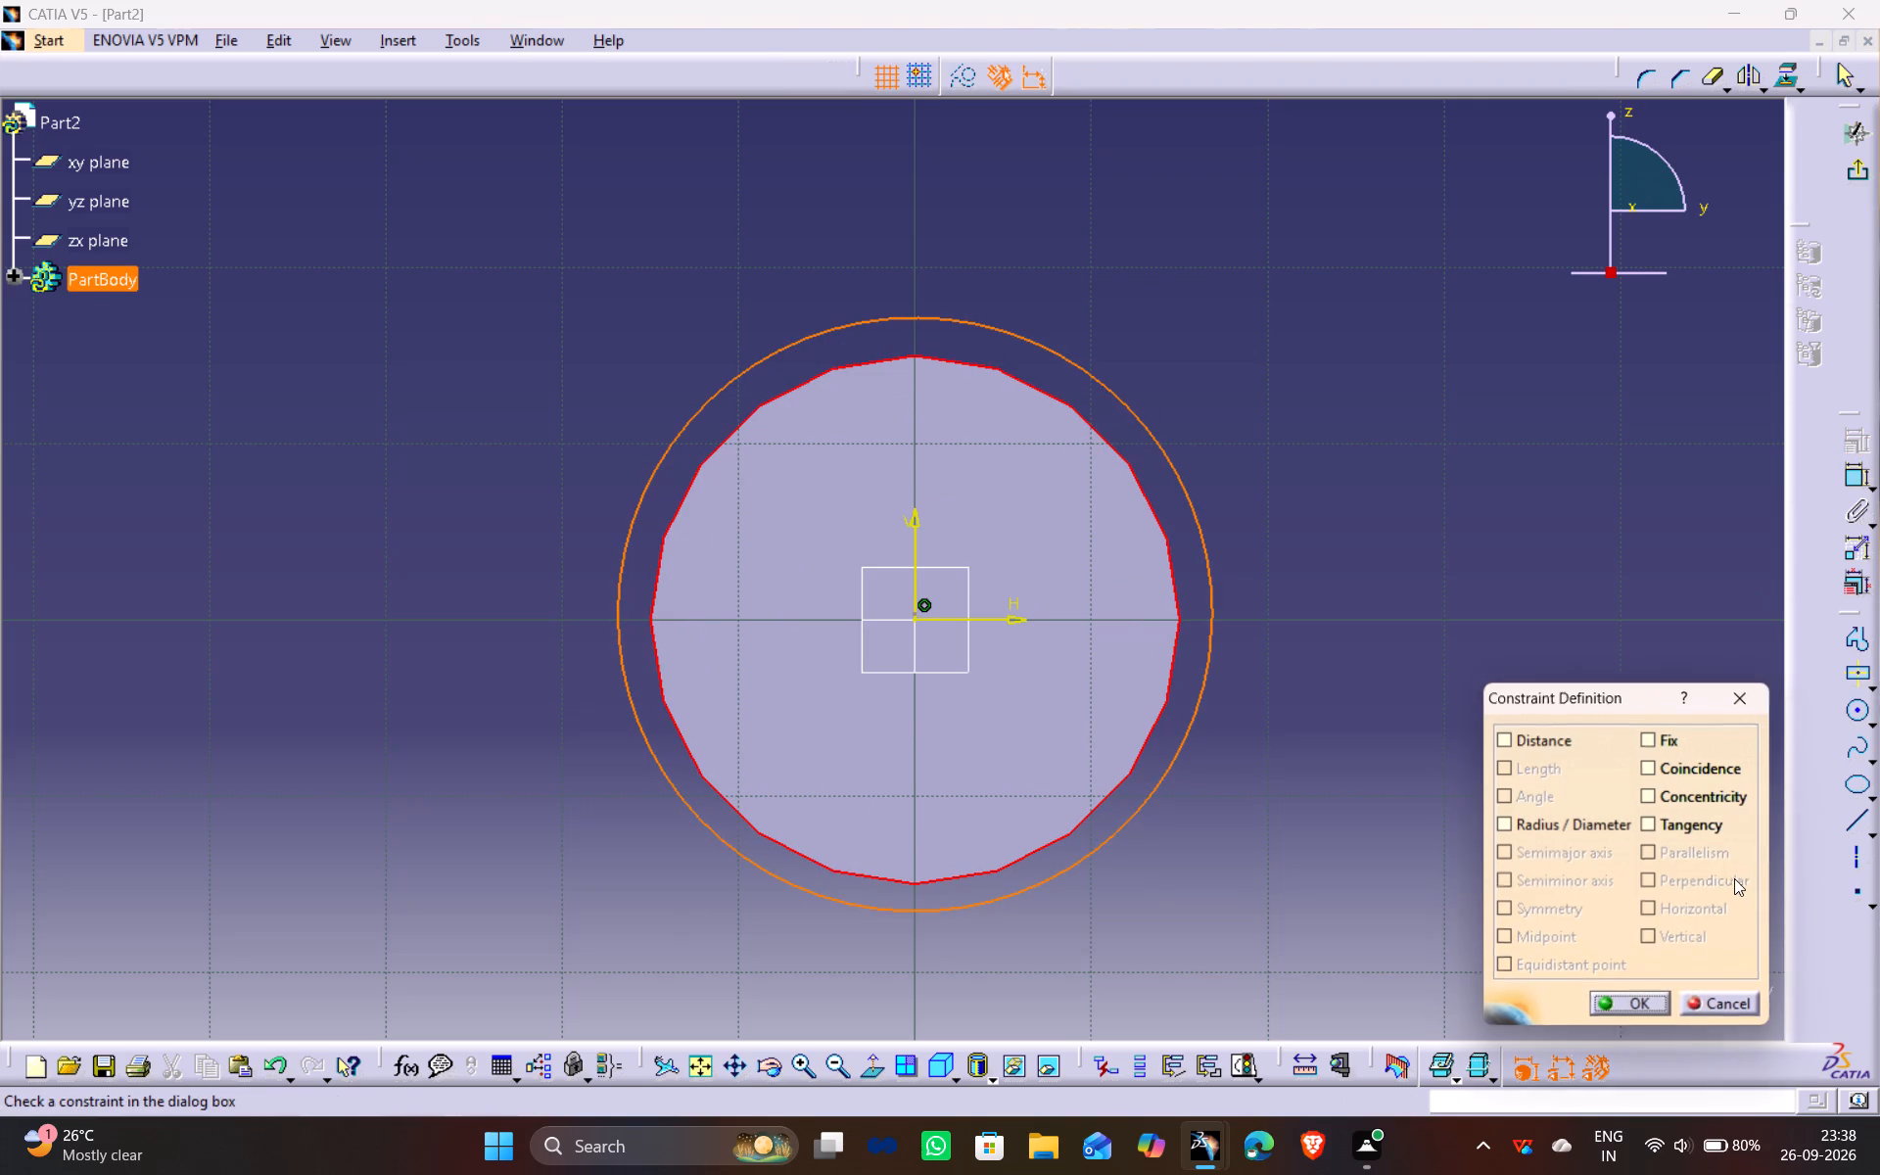
click(1710, 768)
click(1642, 1006)
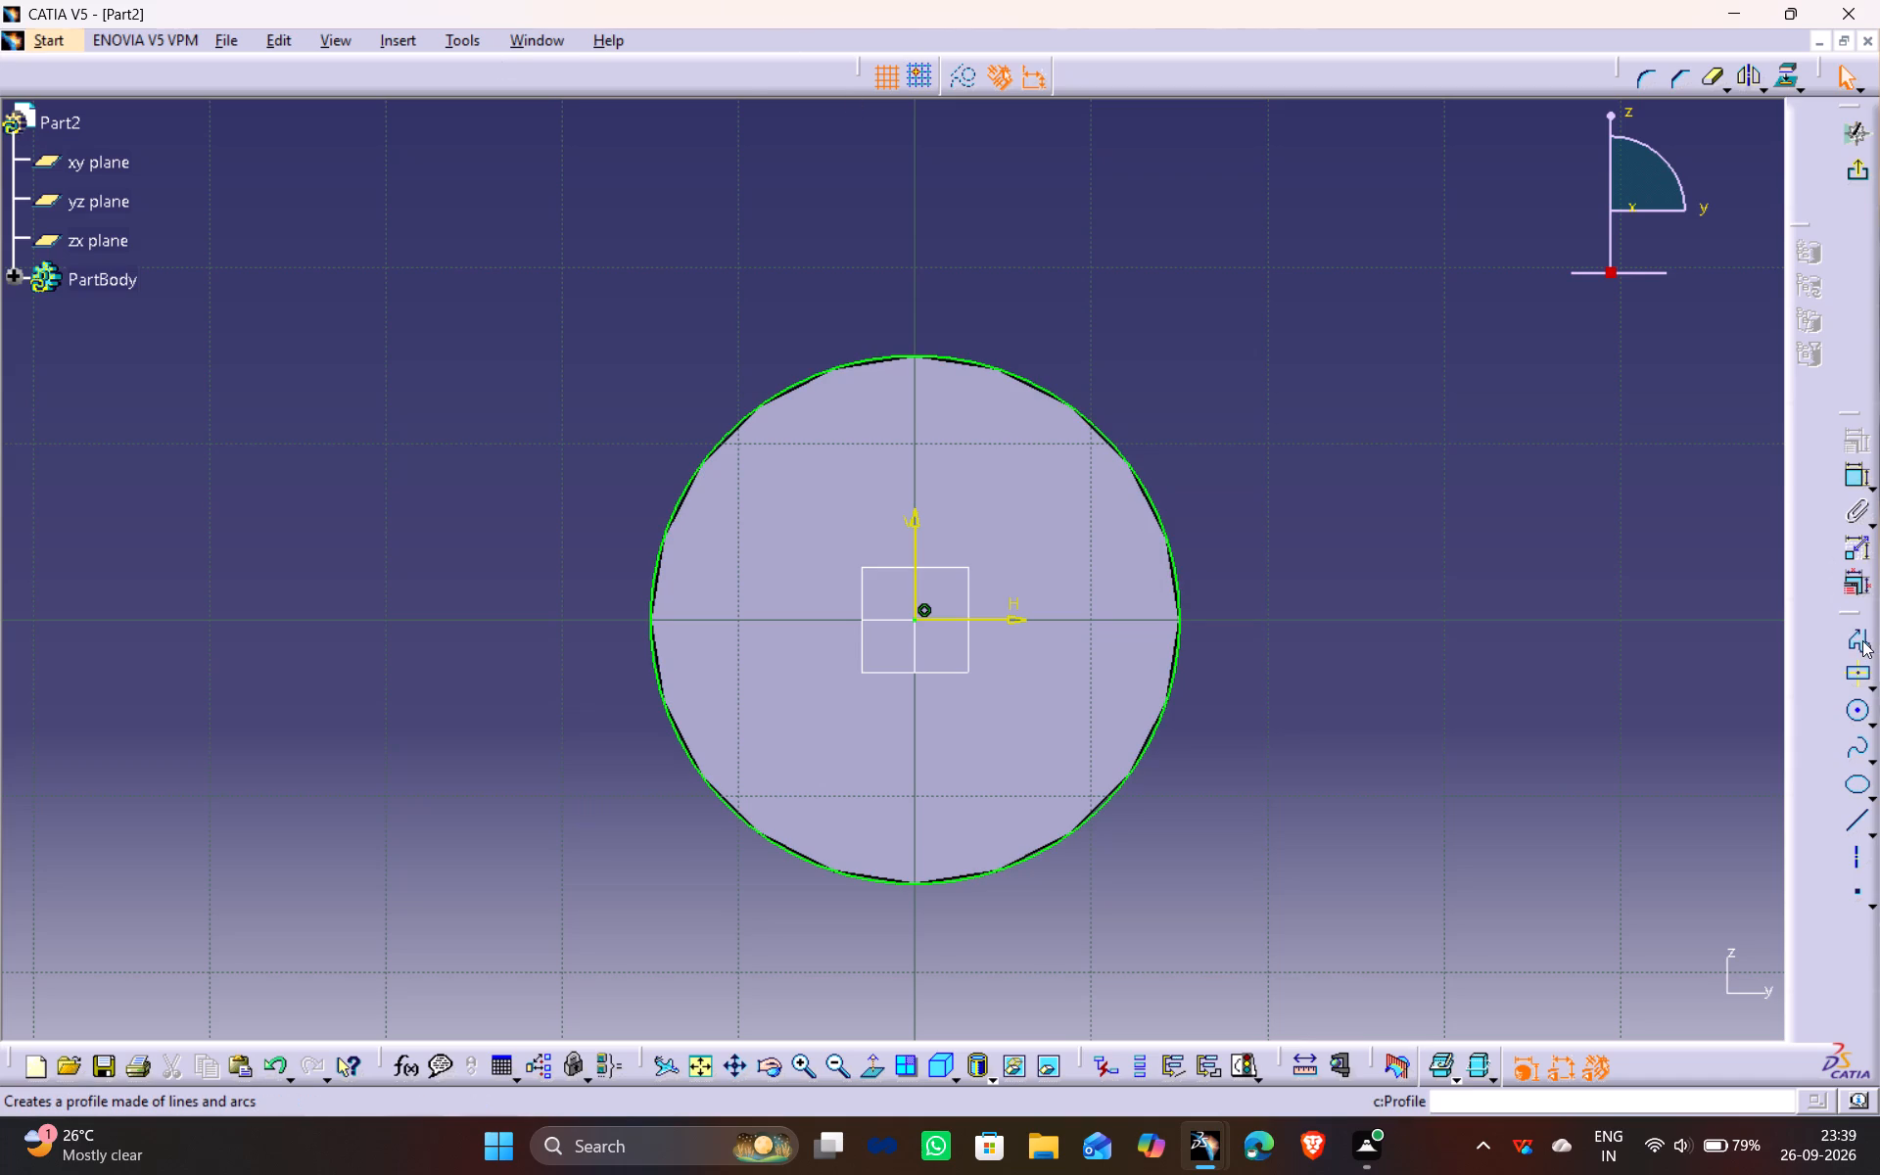
Draw a centred rectangle at the sketch origin, about 42 mm wide and 5.2 mm high, extending past both sides of the disc.
click(1856, 675)
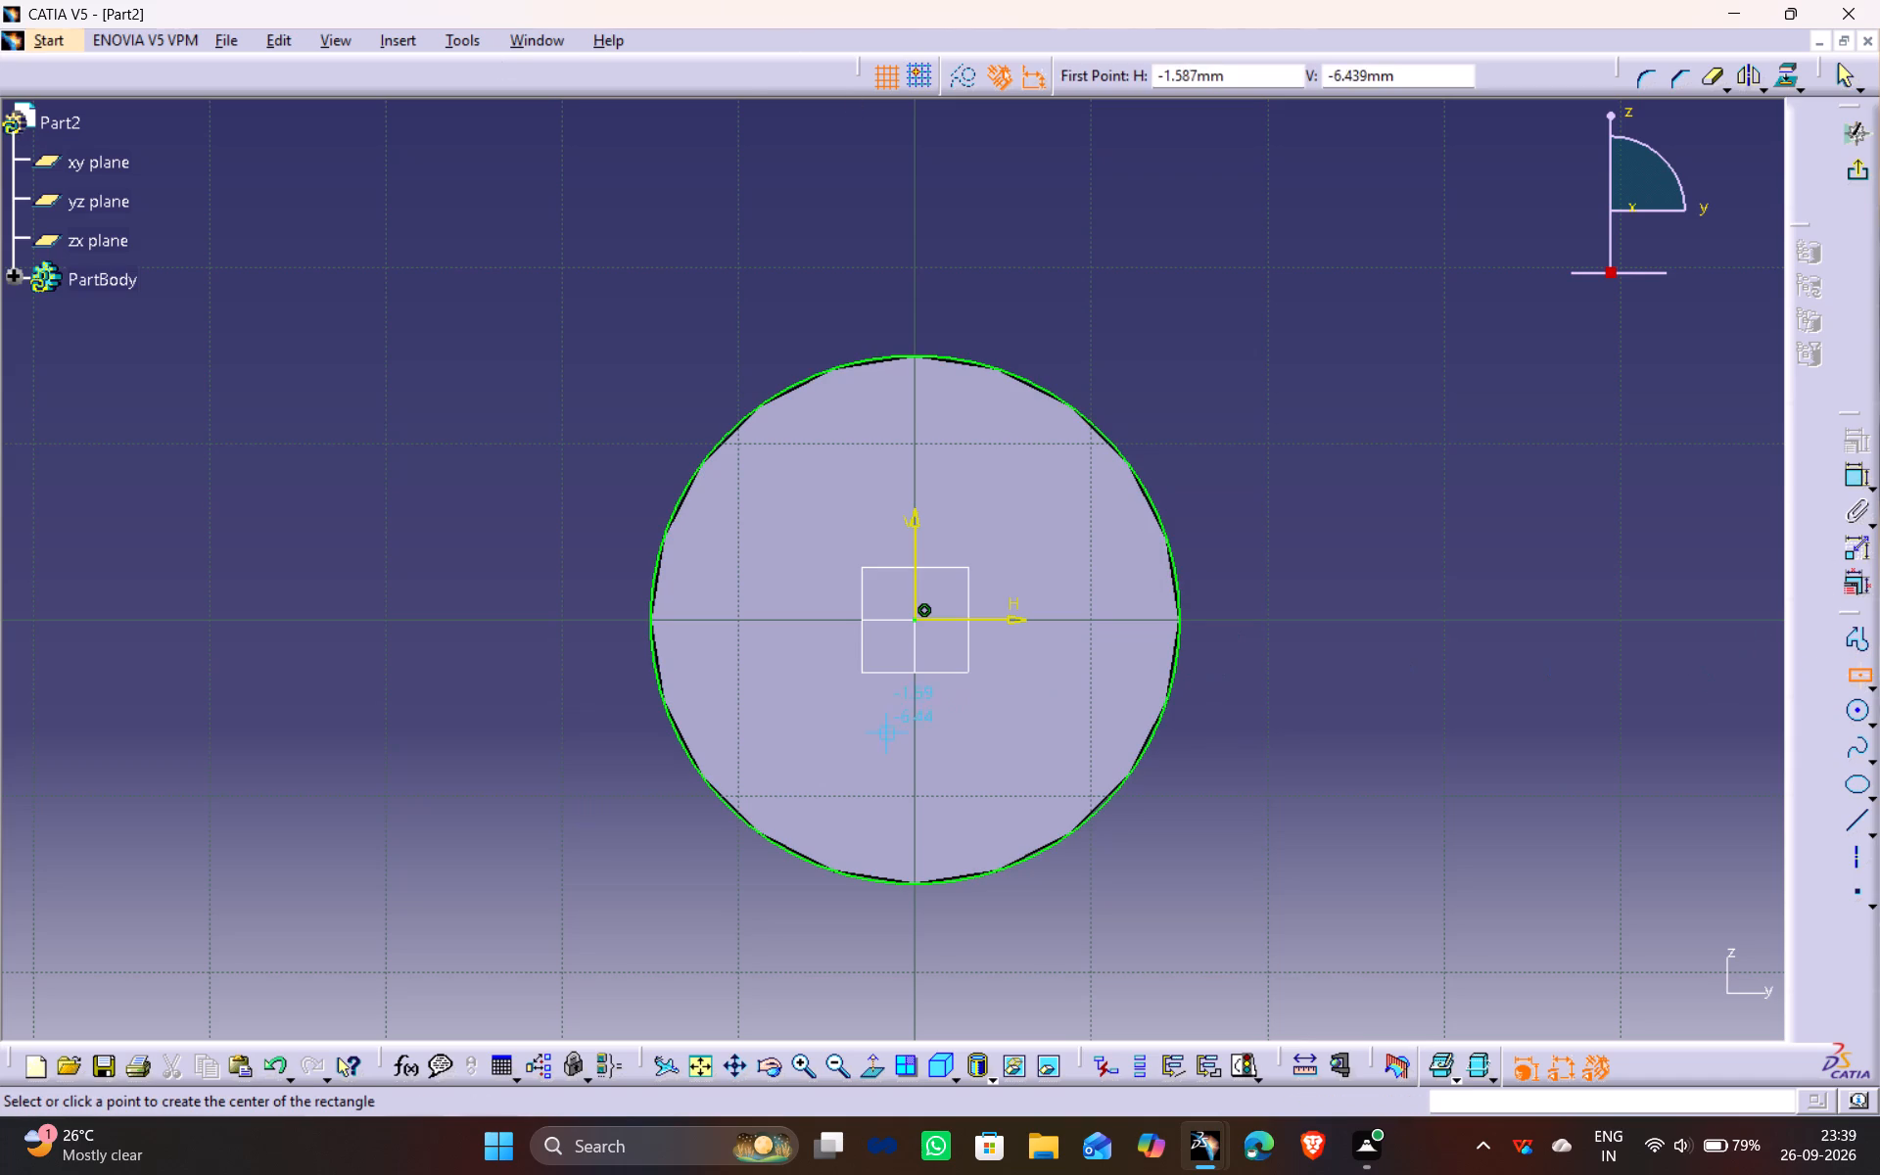
click(912, 618)
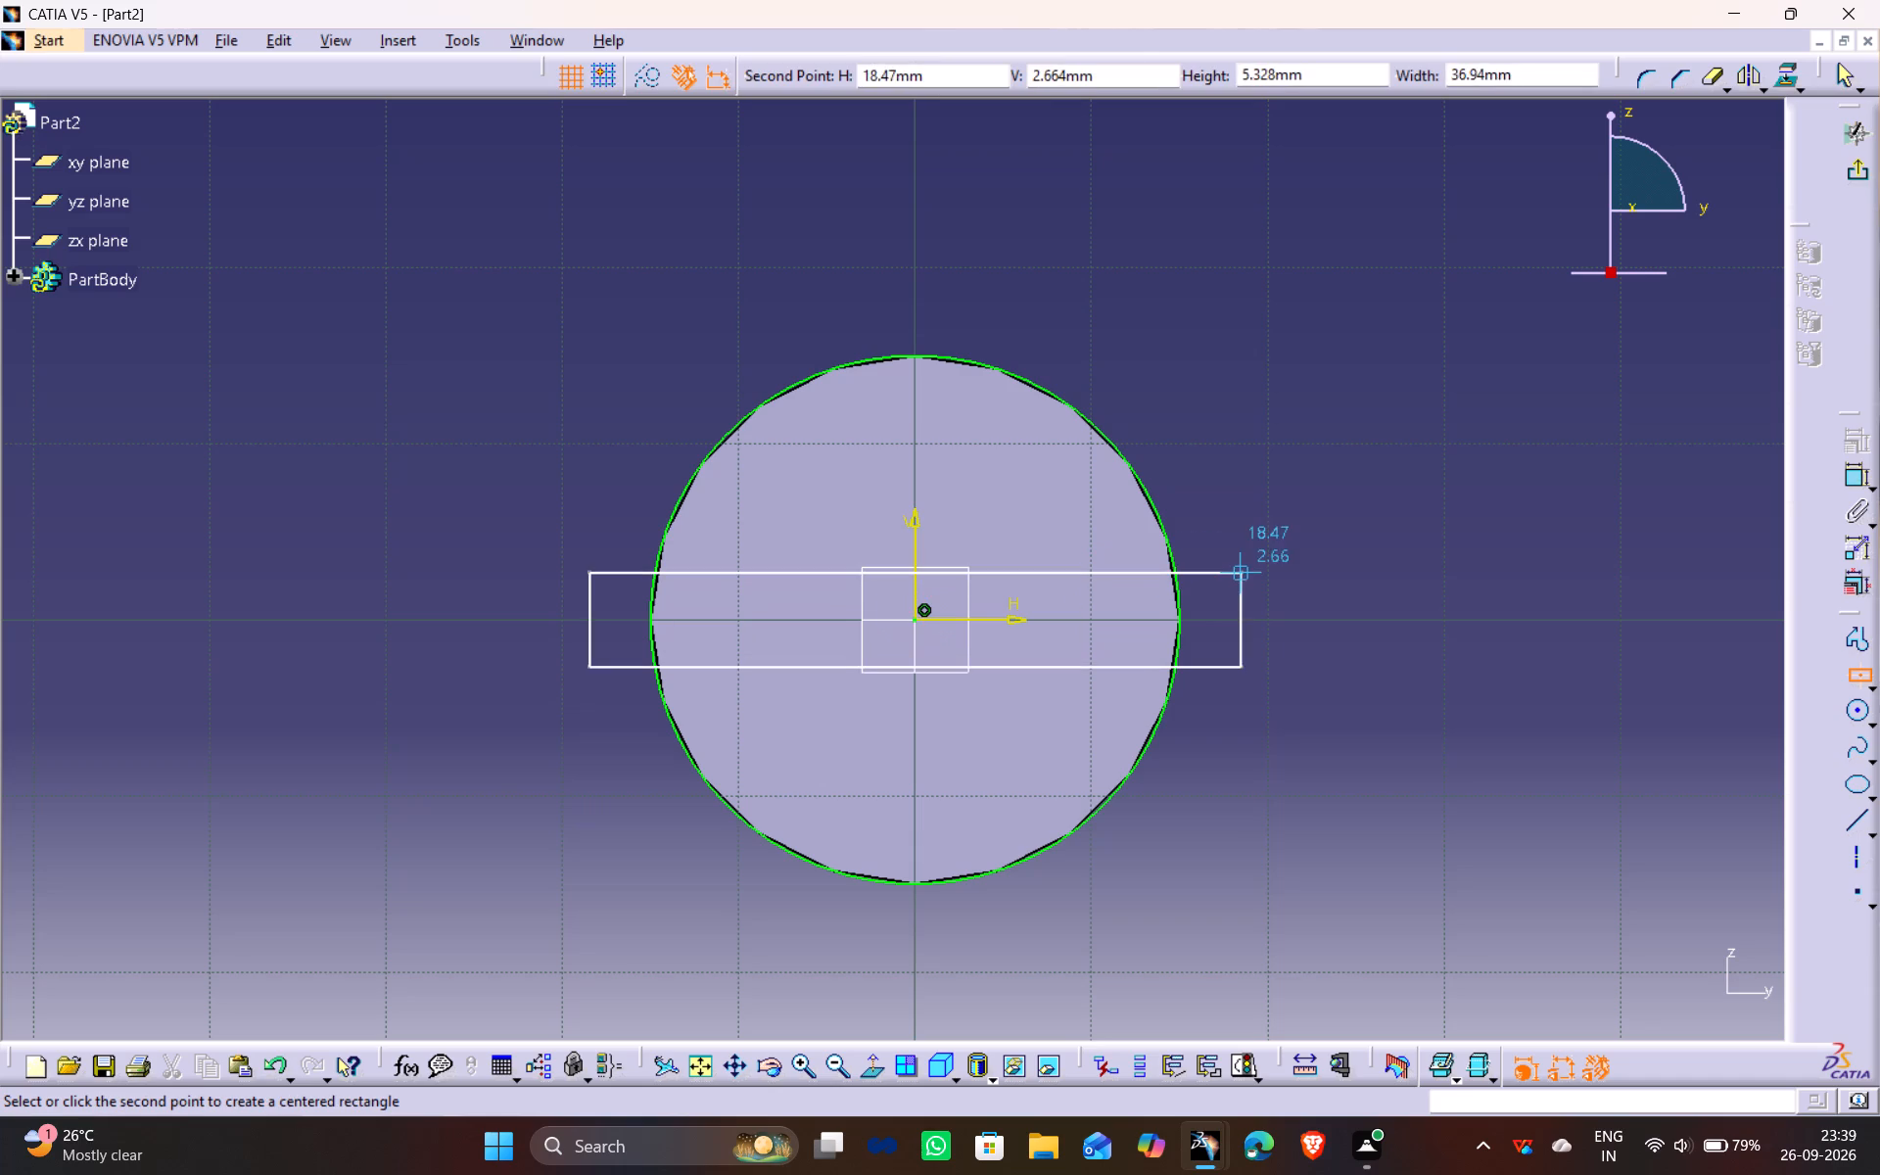
click(1287, 574)
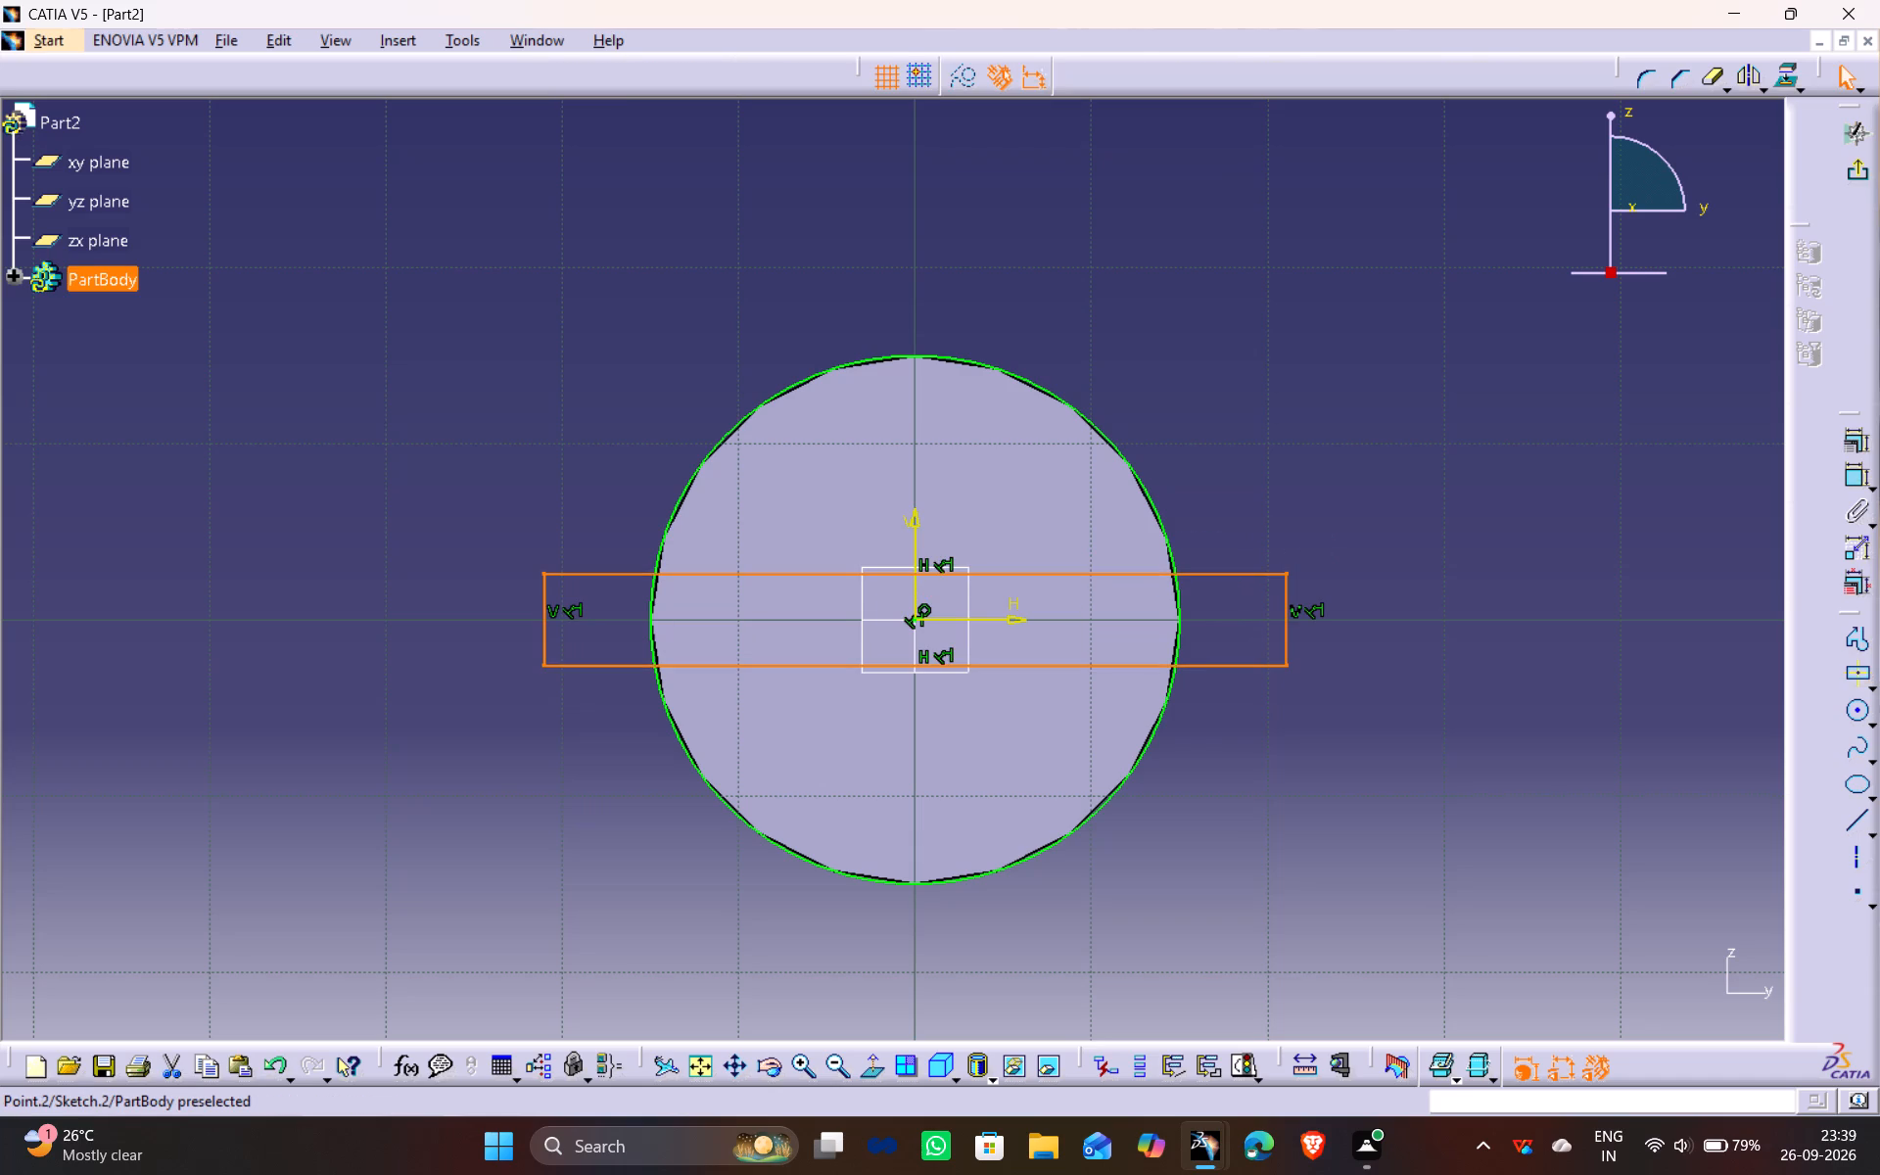
drag(1323, 623, 1338, 640)
Dimension the rectangle's height beside its right short edge and open the dimension's value.
click(1850, 475)
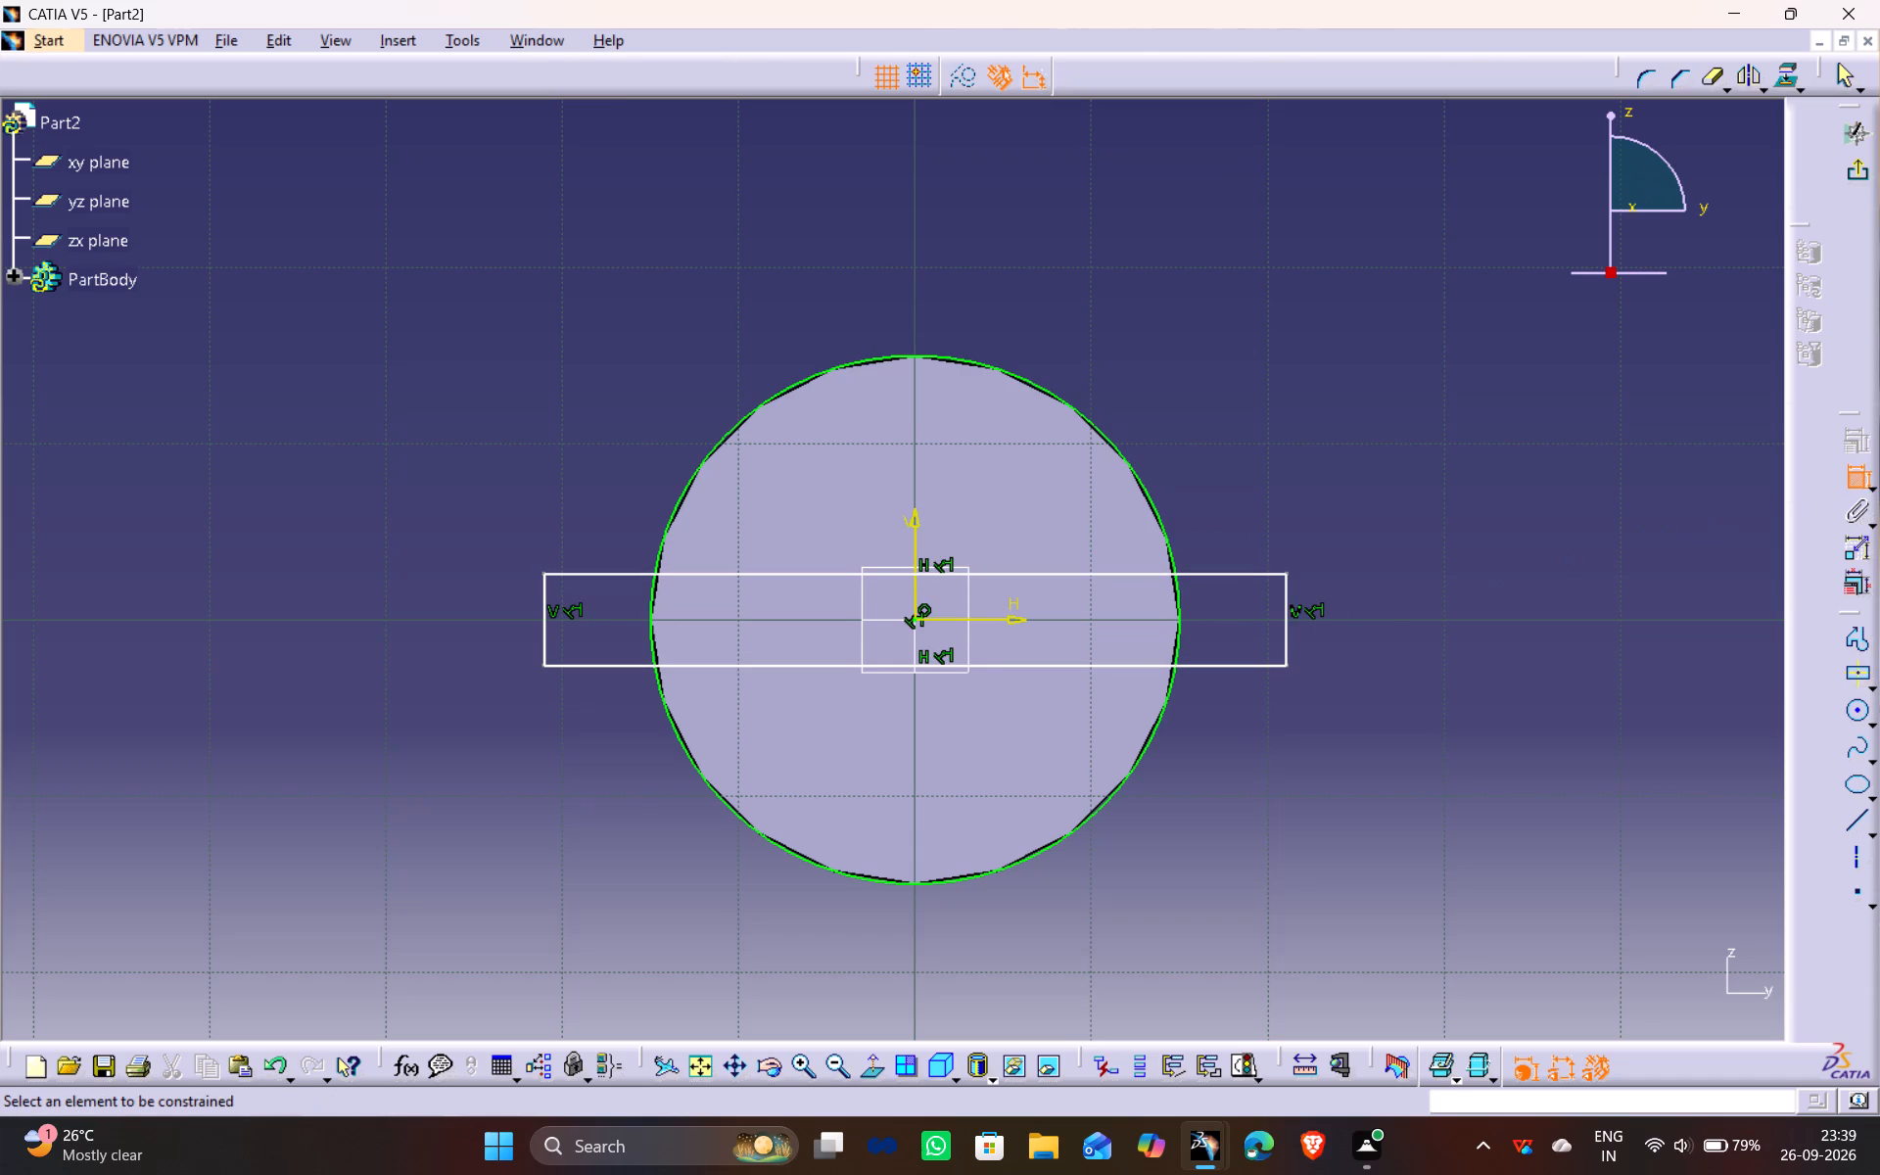
click(1289, 628)
click(1368, 618)
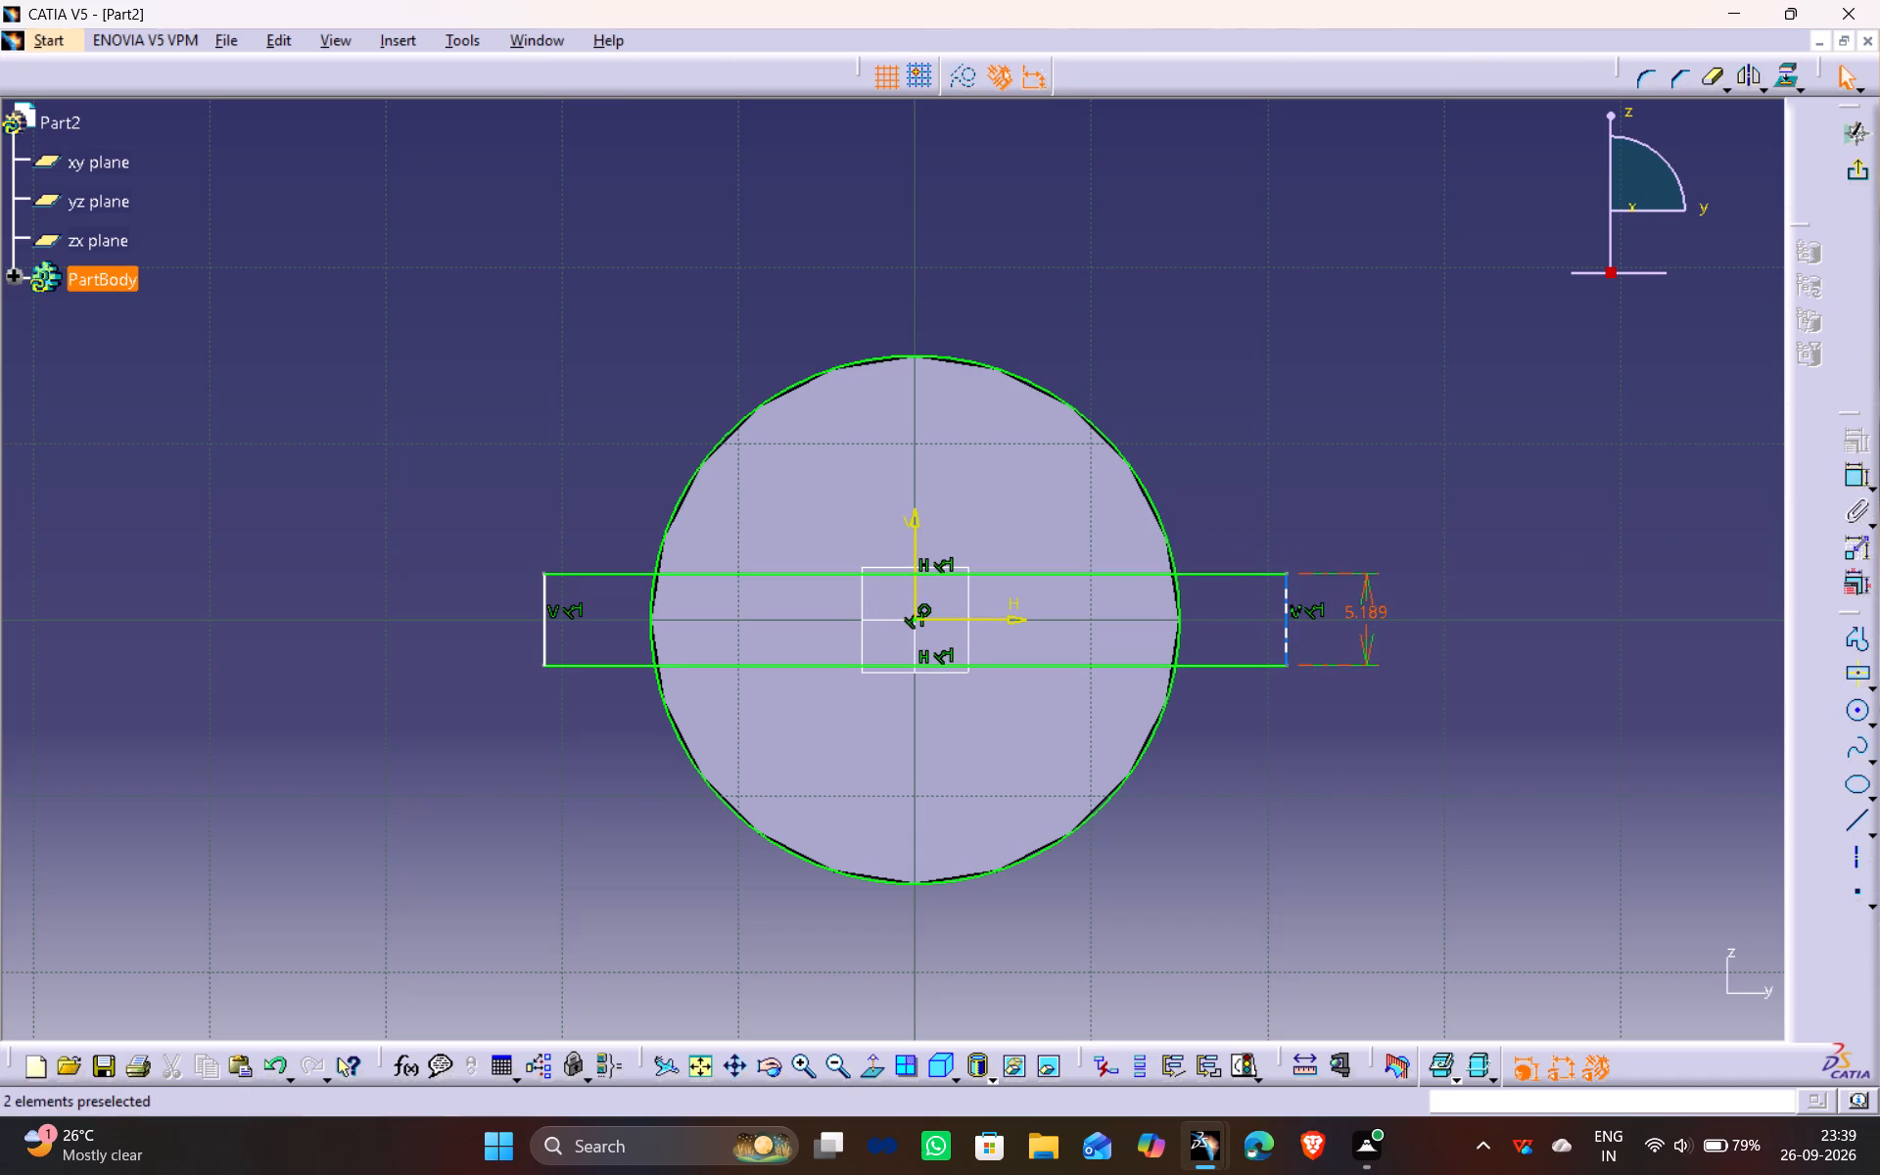
double_click(1375, 615)
click(1372, 605)
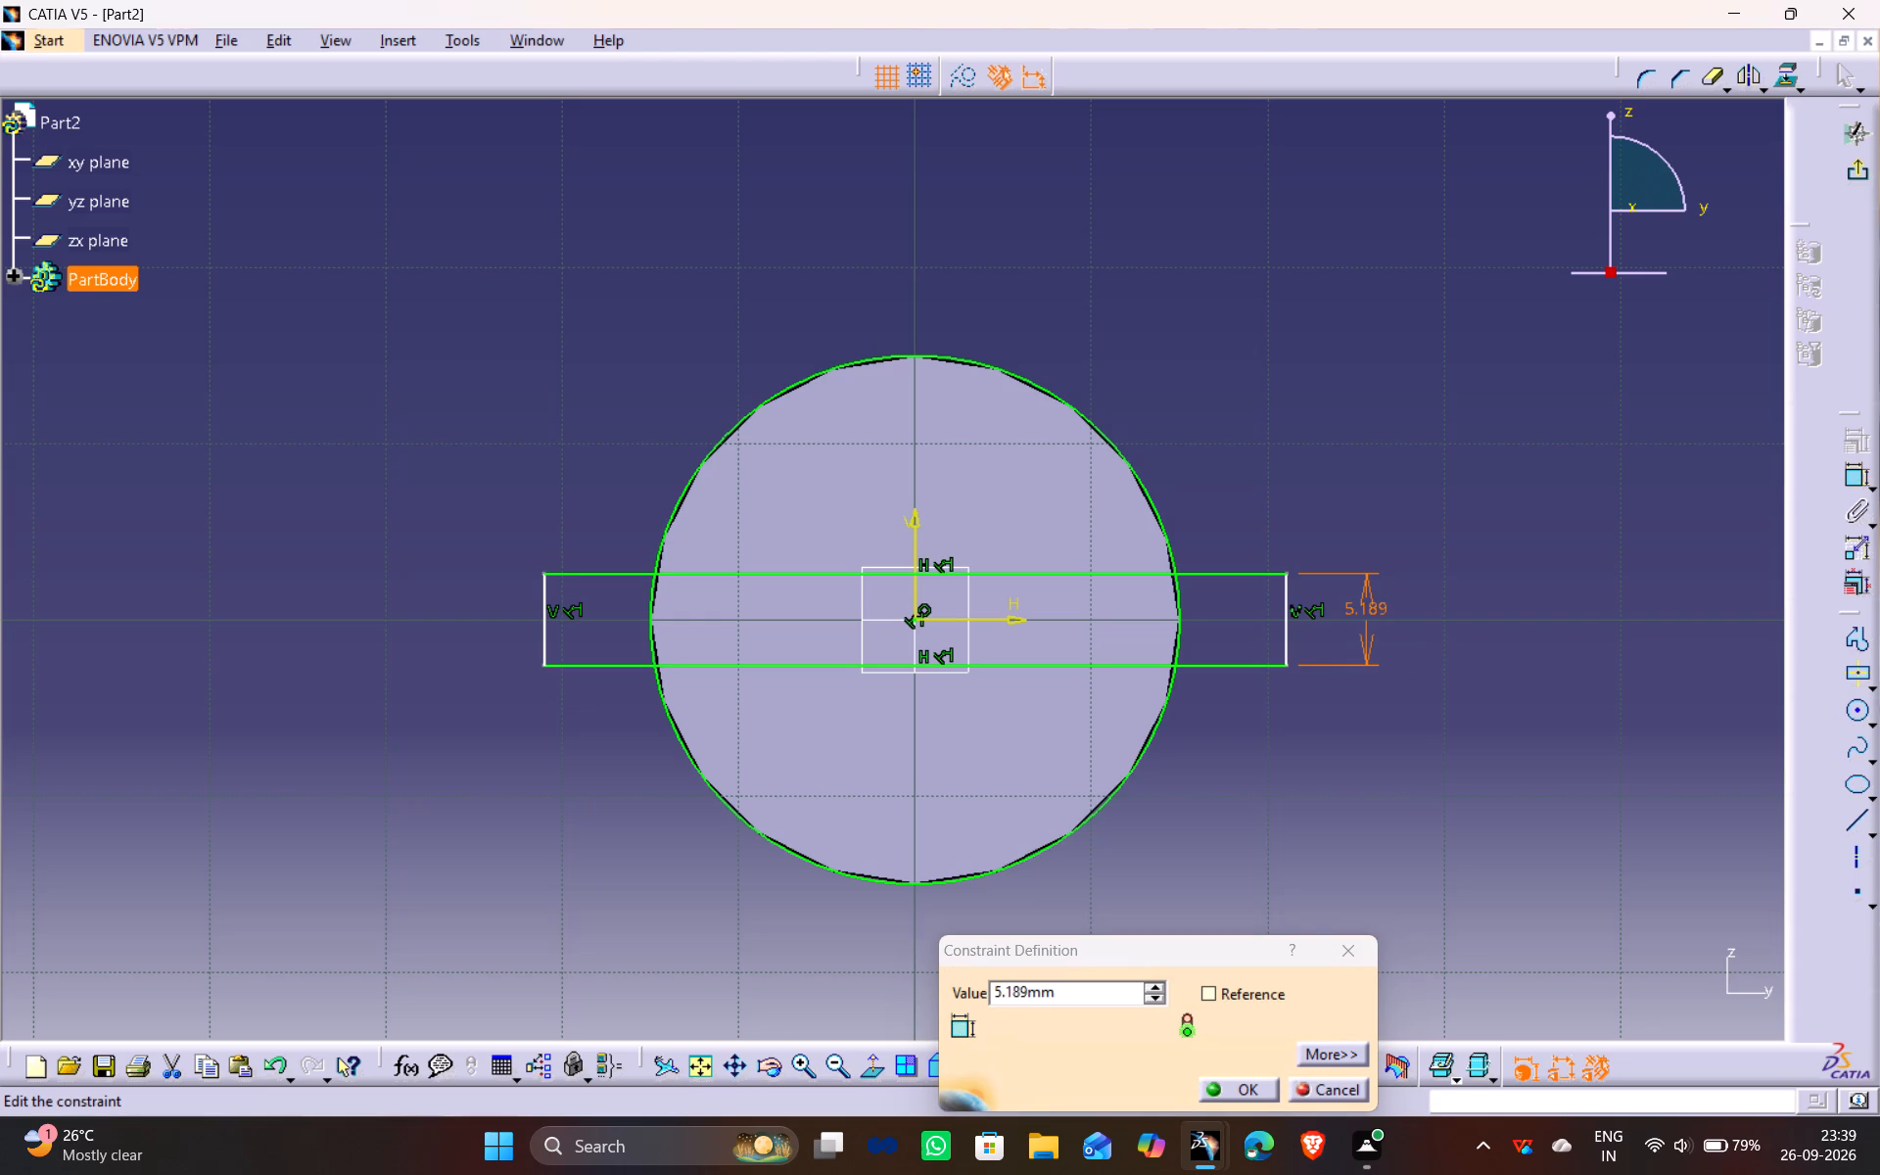
click(1299, 332)
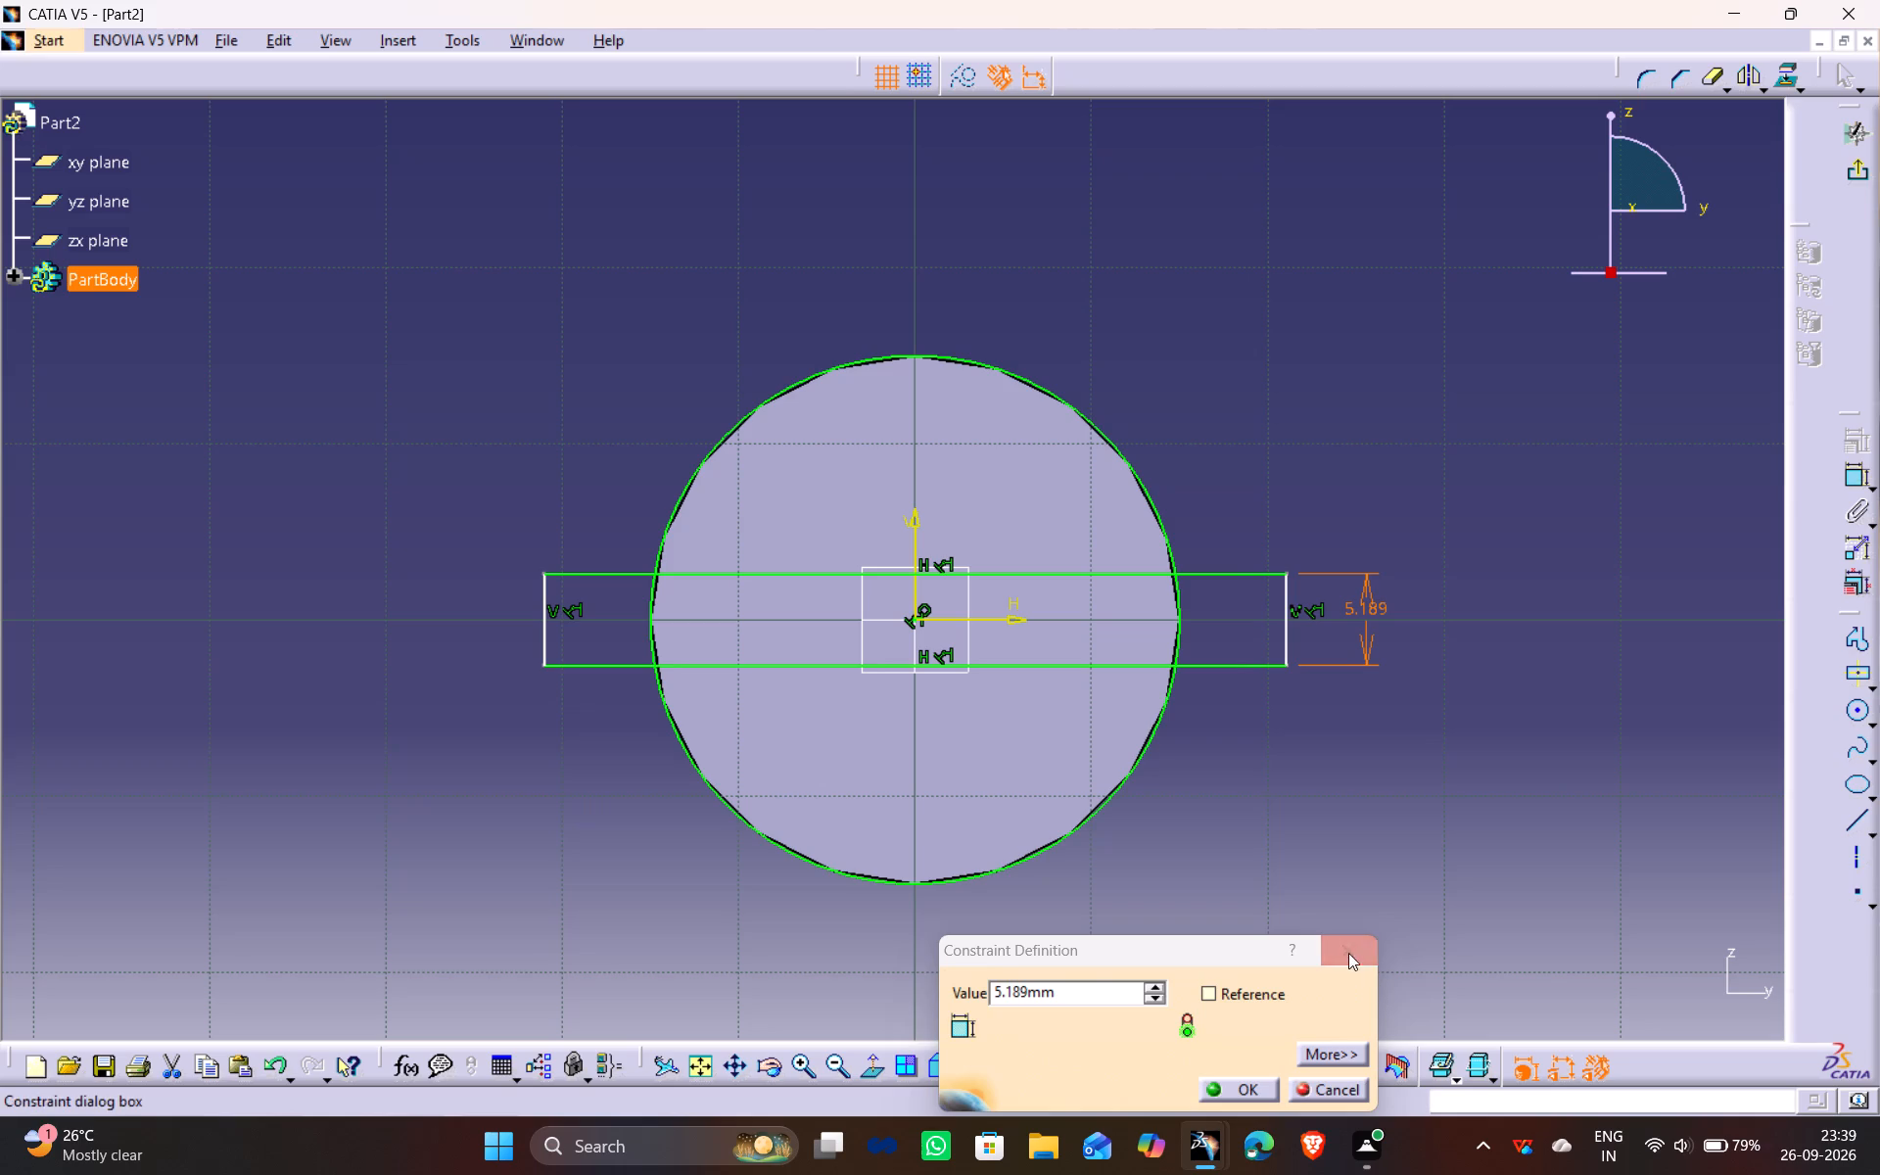
click(1346, 951)
Open A19-P1.CATPart, examine the depth of Pocket.1 and the slot dimensions in its sketch, and close the part.
click(225, 36)
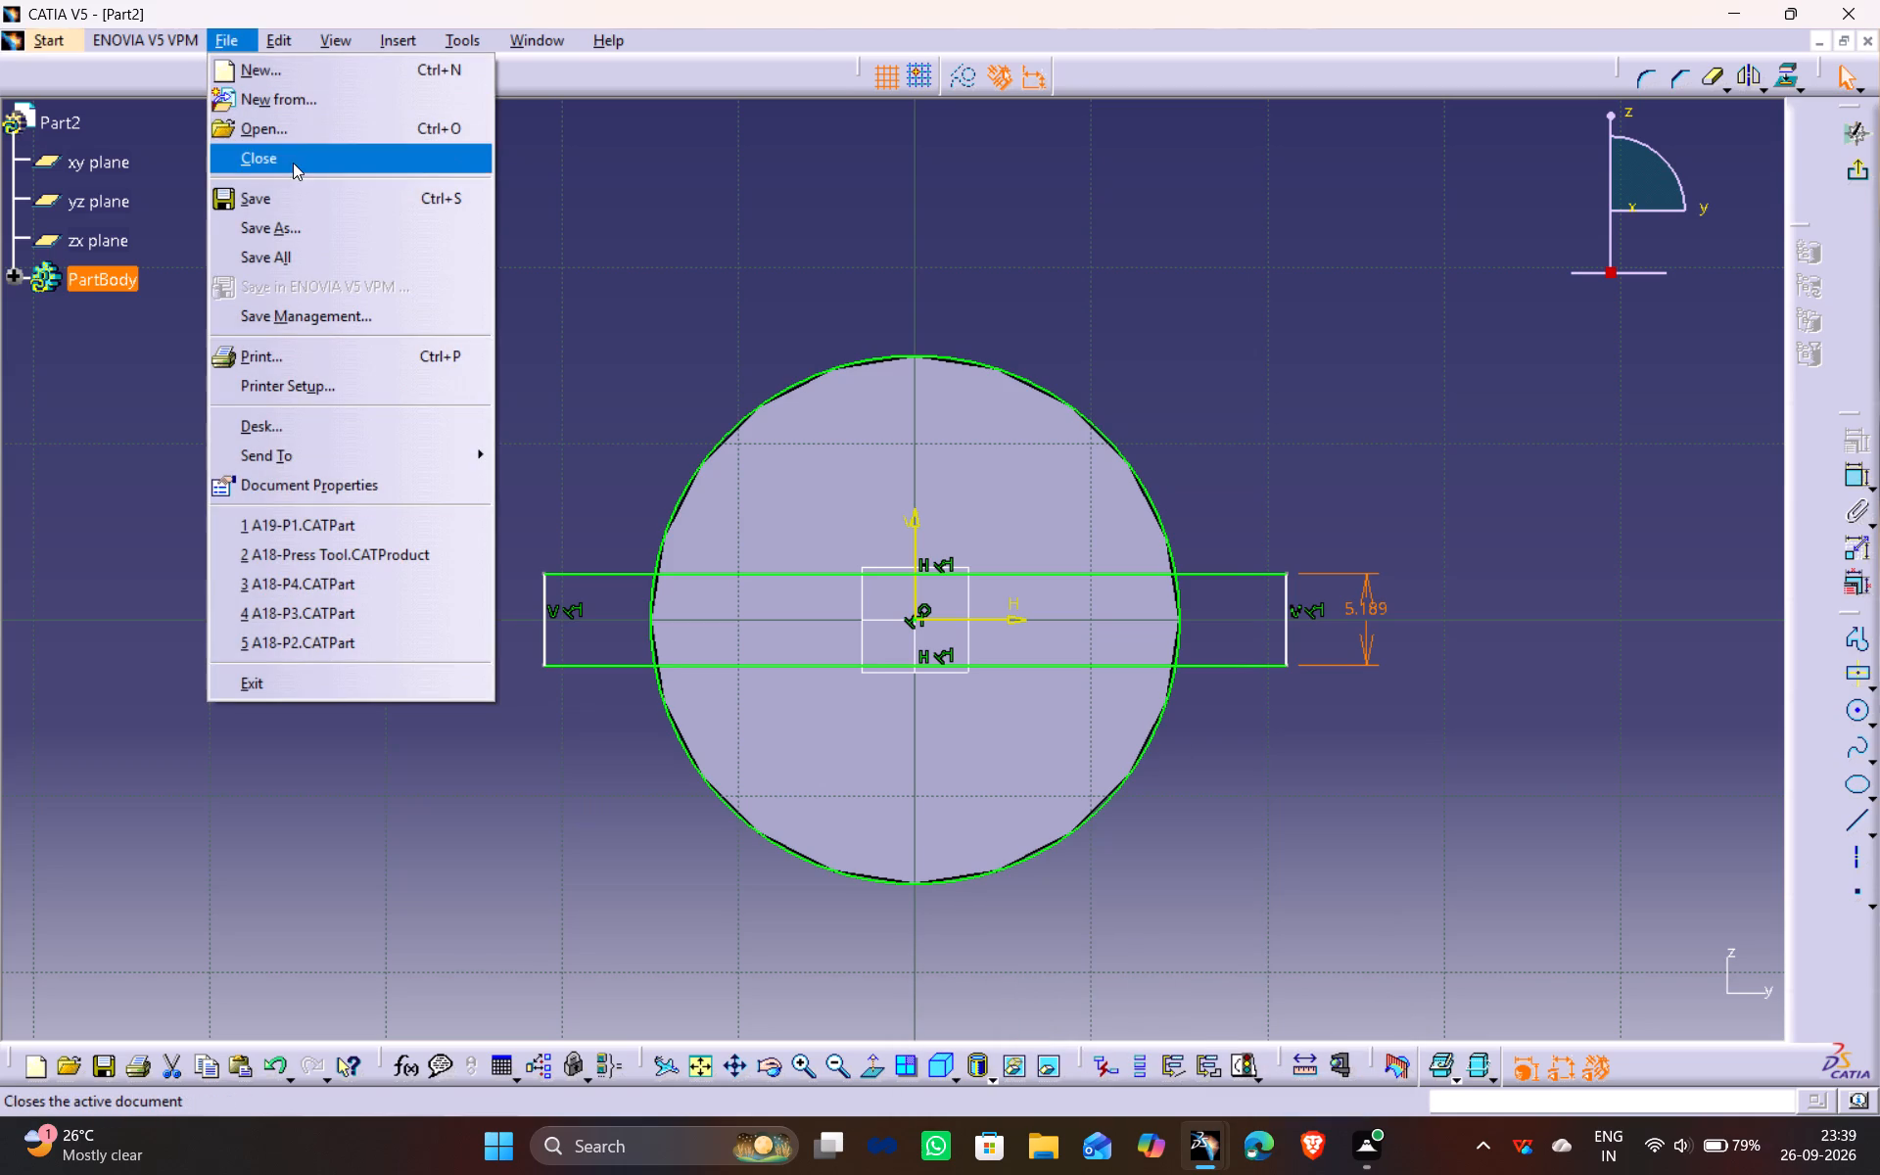
click(328, 532)
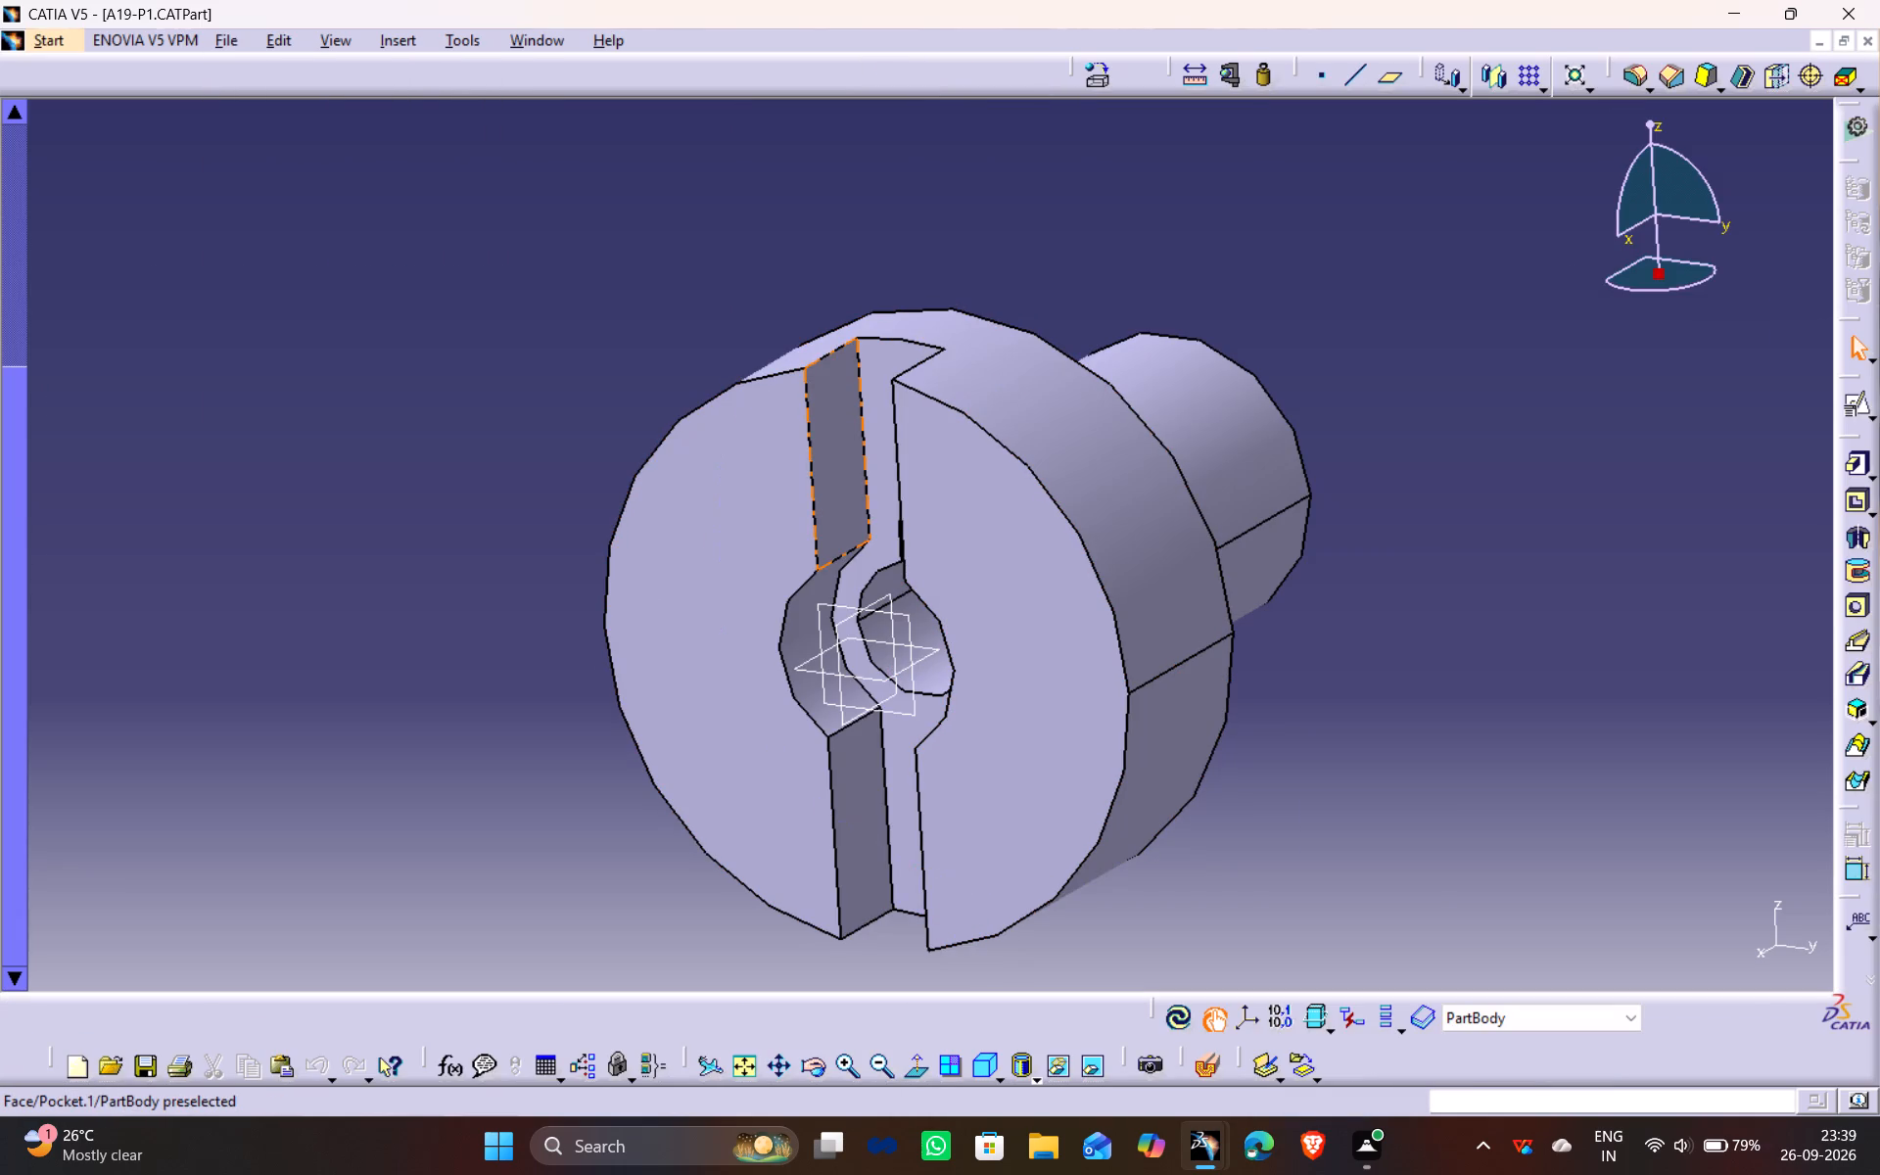
scroll(98, 281, down, 5)
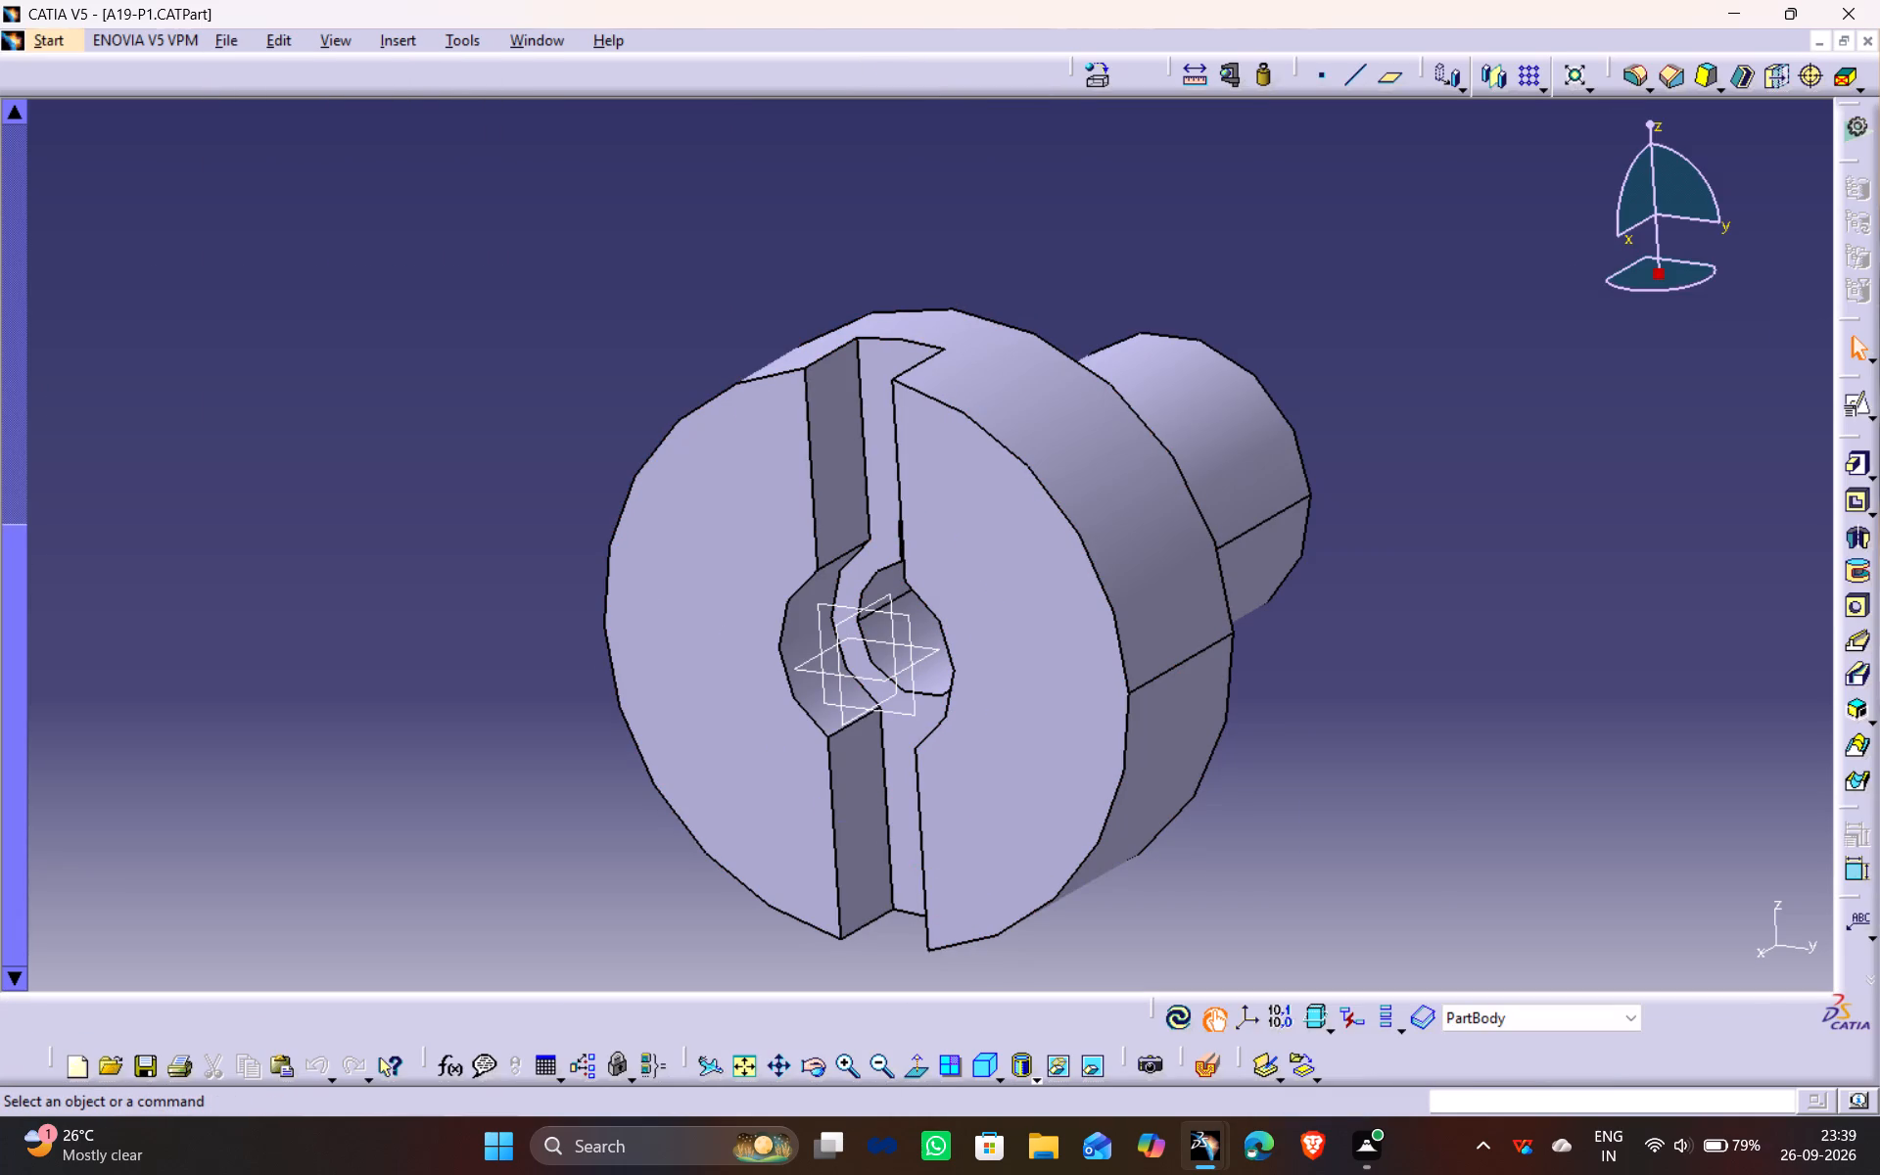
scroll(98, 283, up, 9)
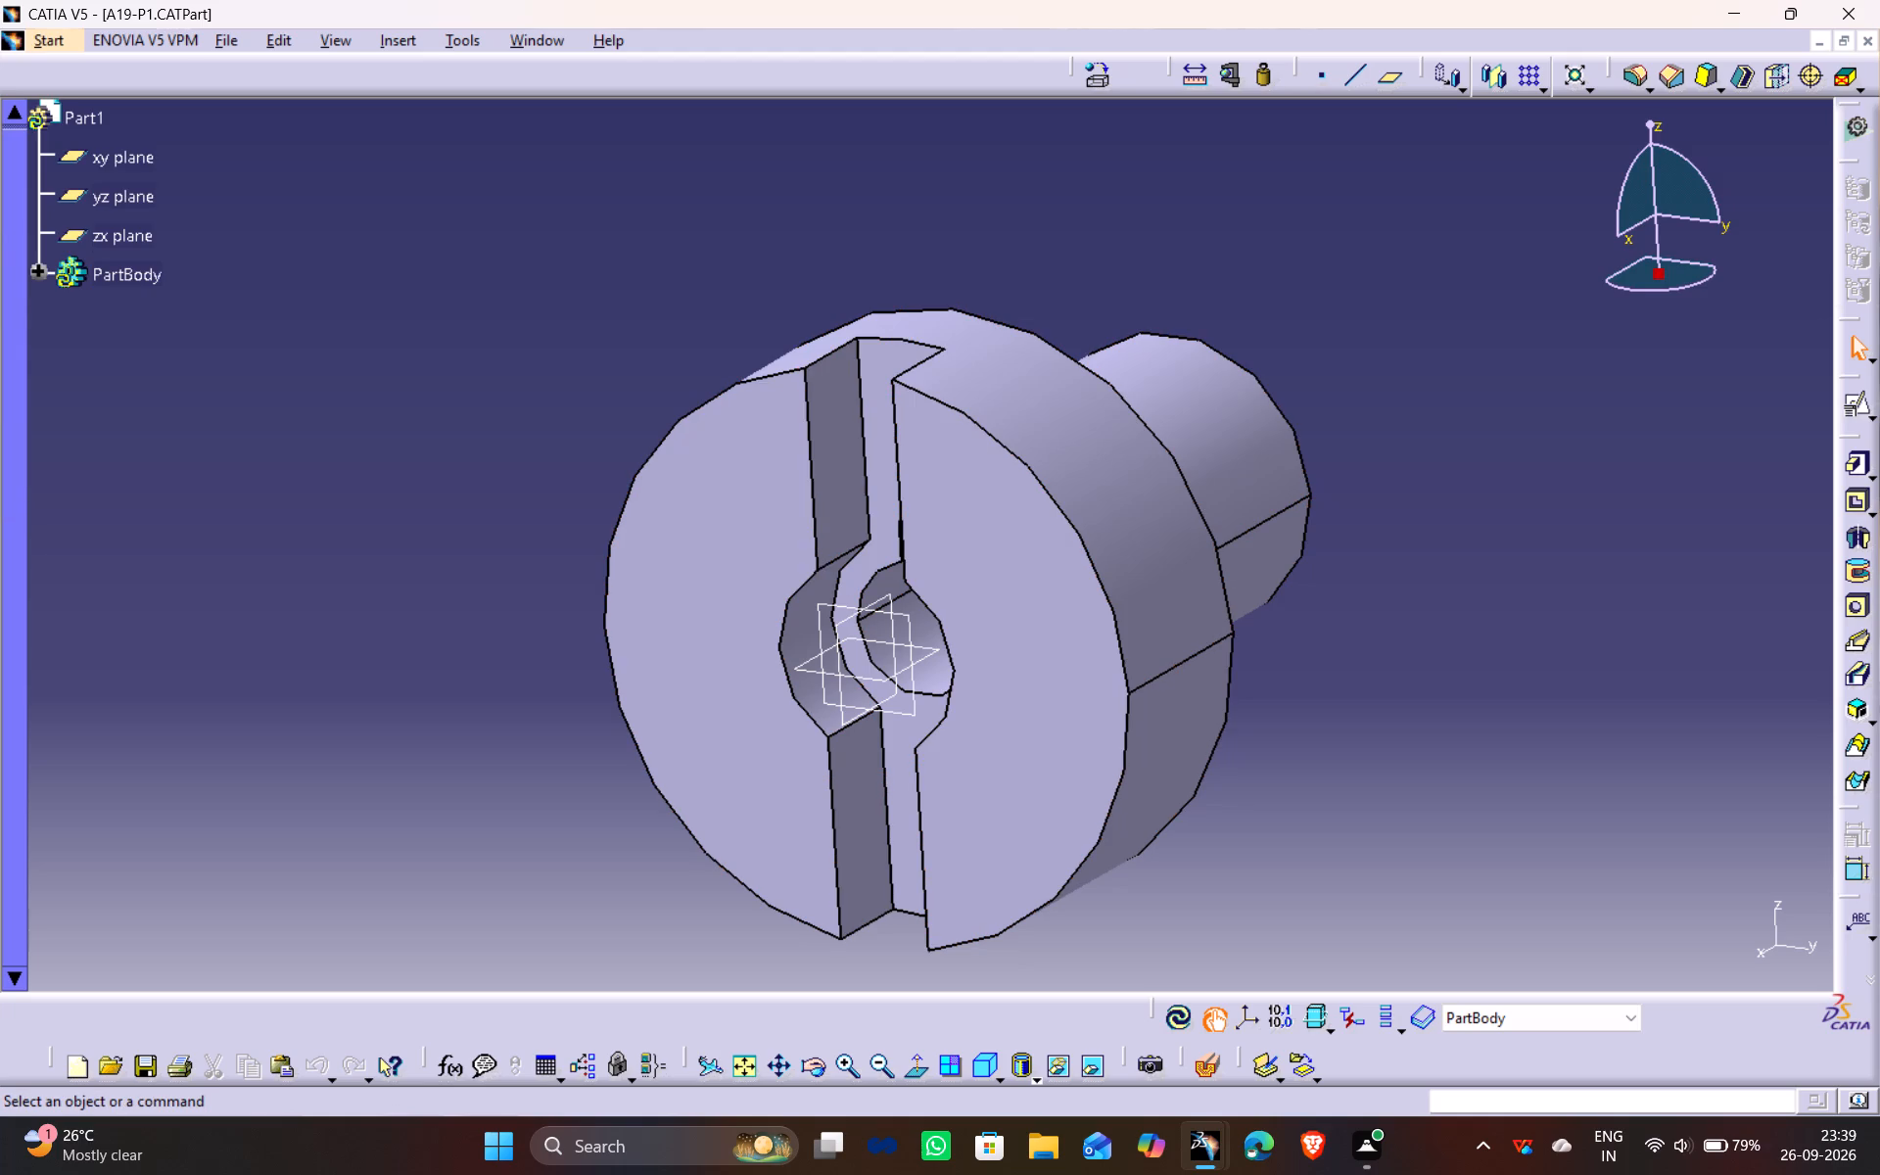
click(41, 269)
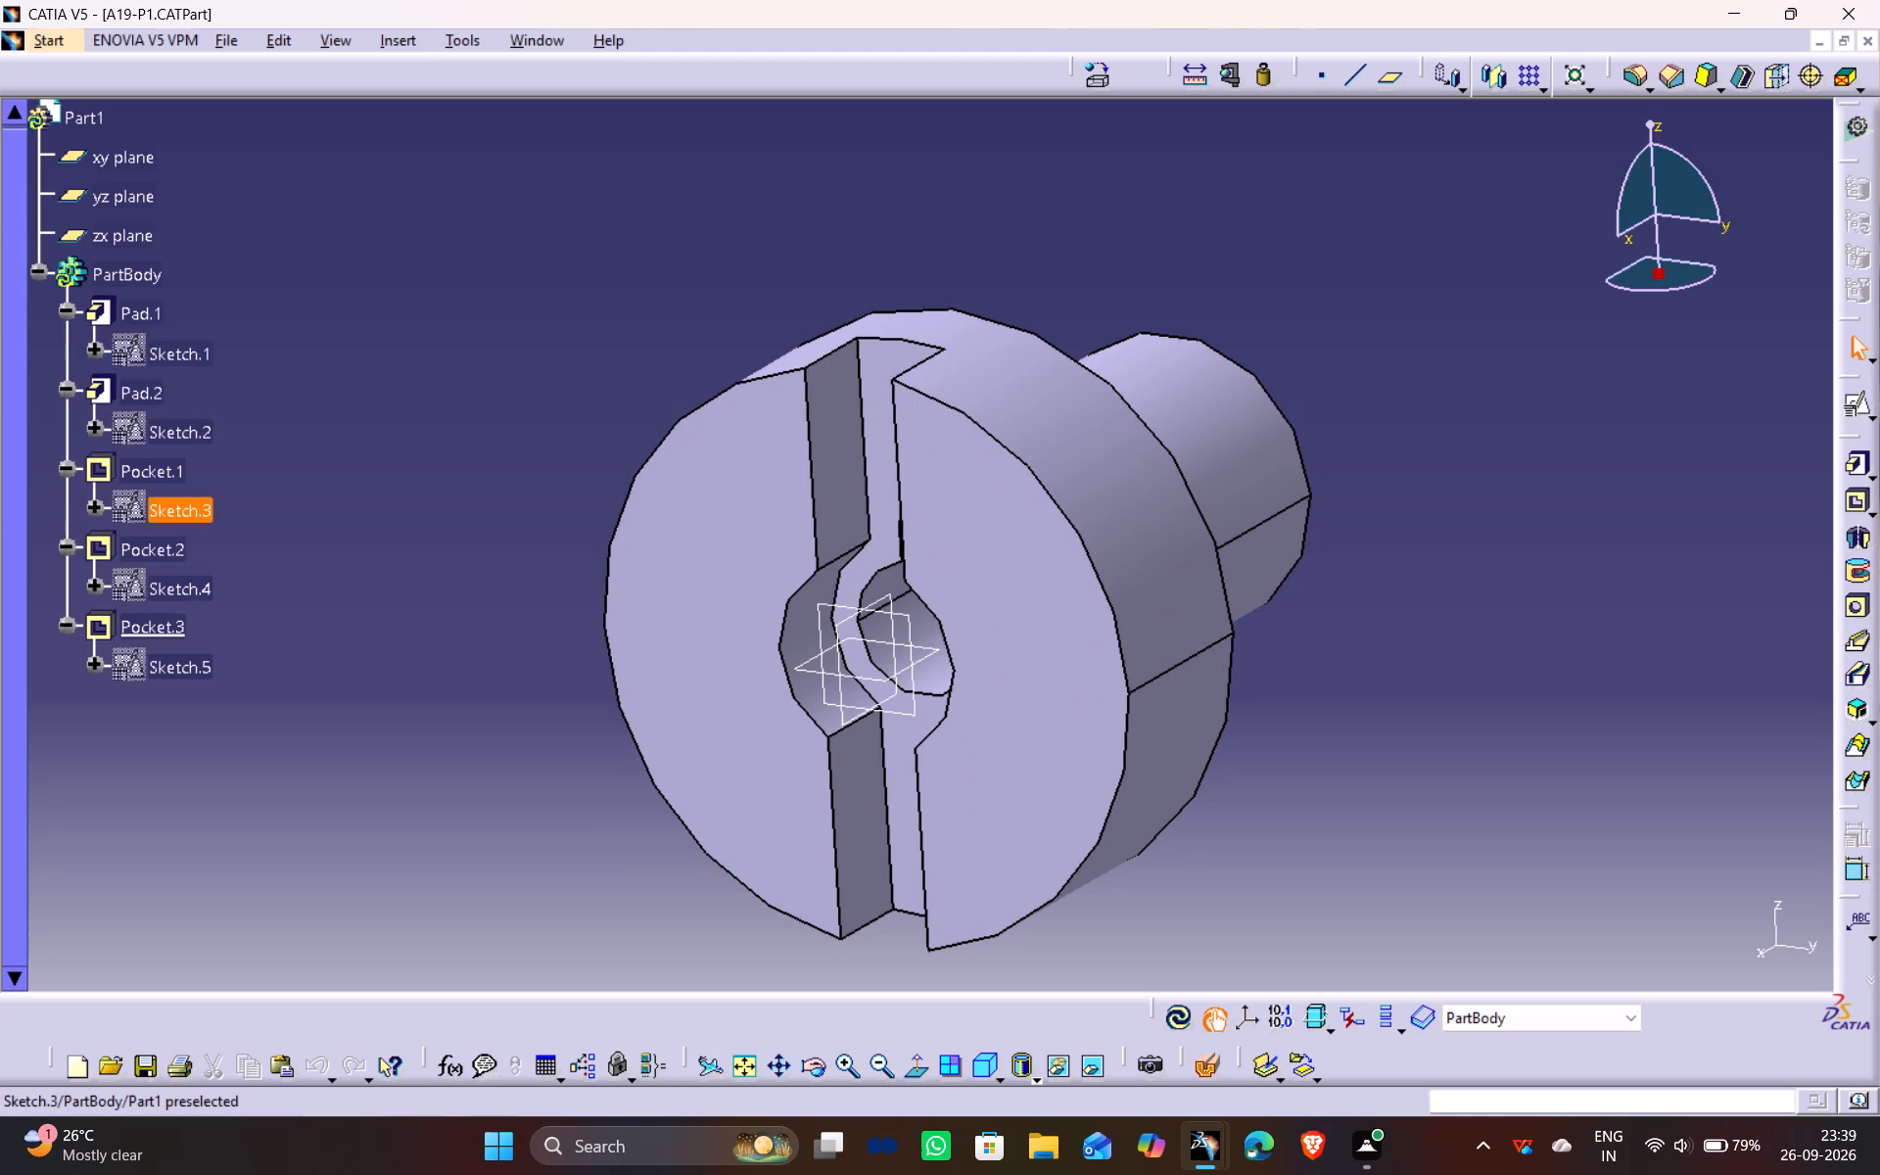
click(156, 470)
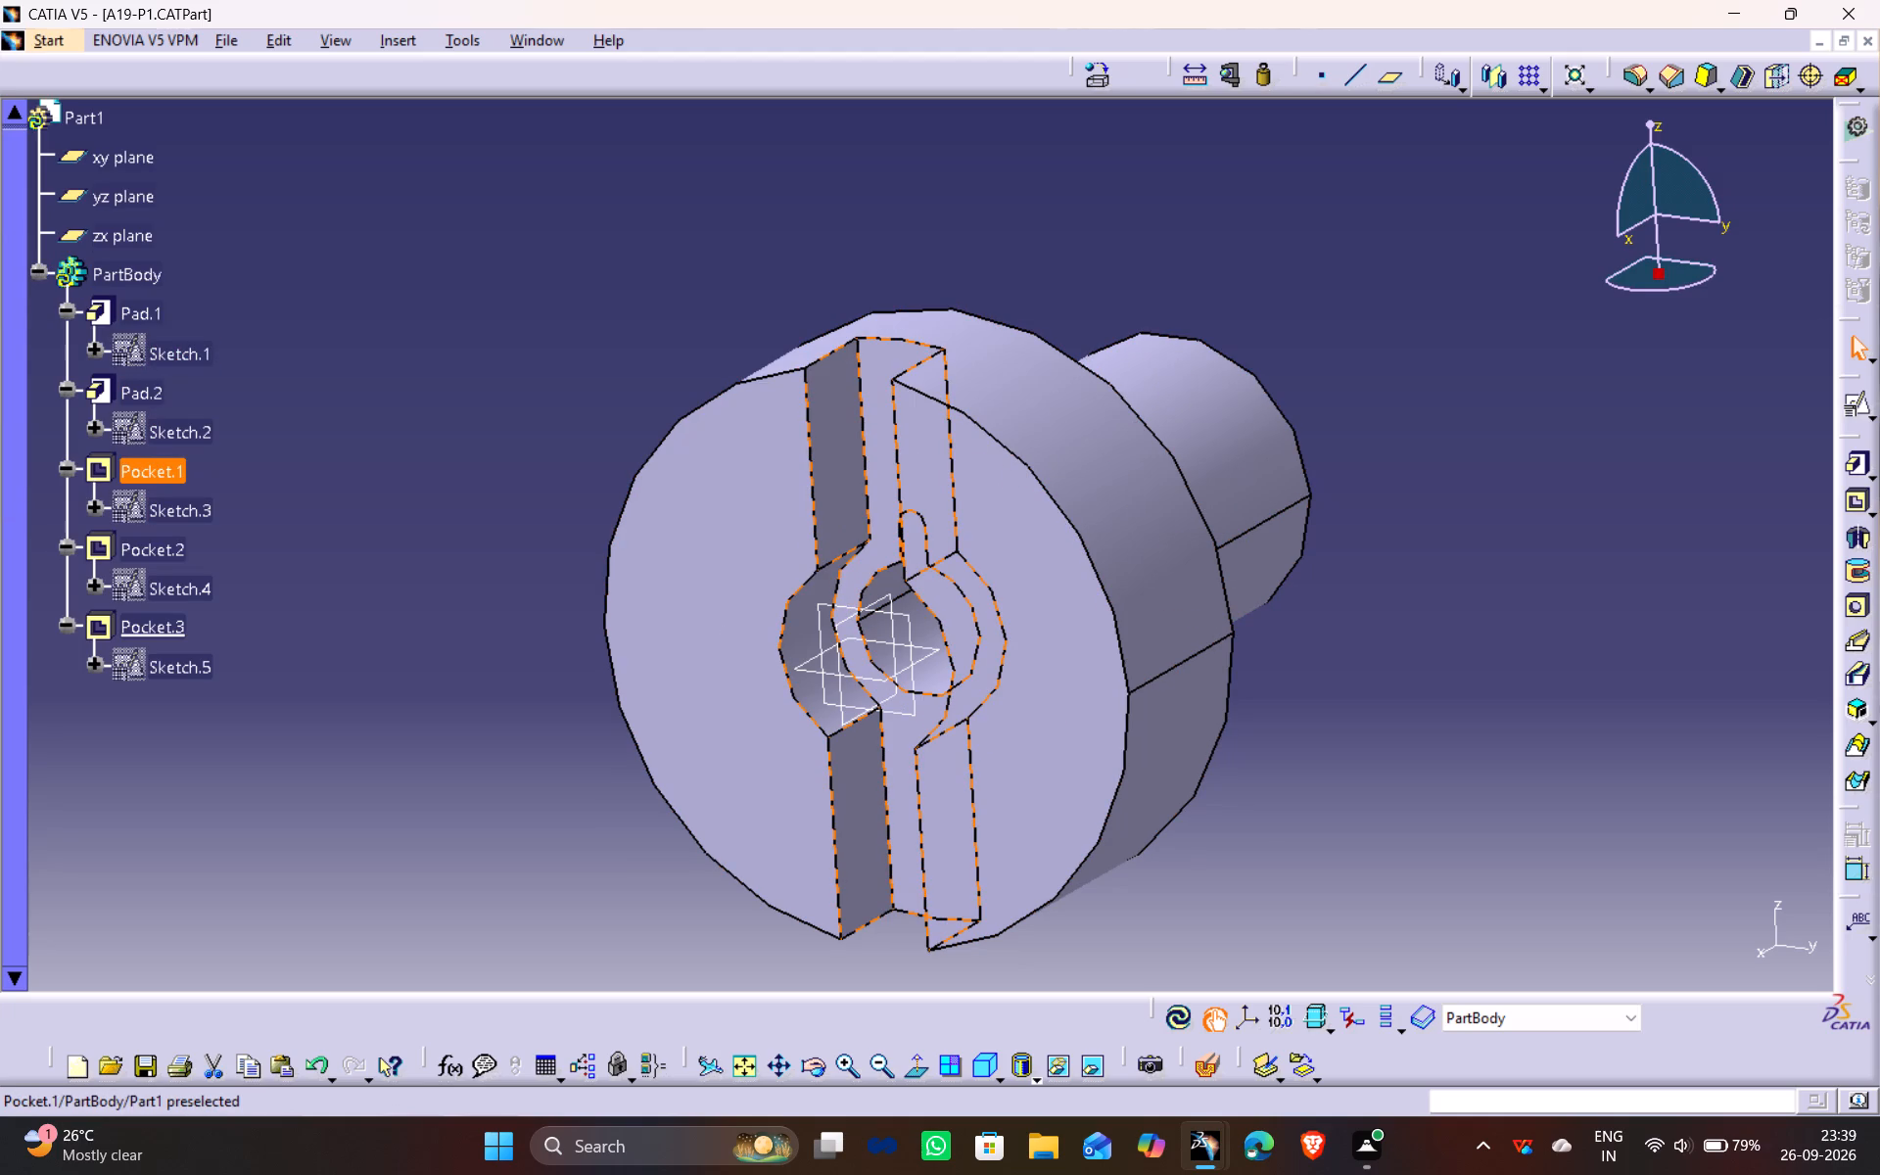
double_click(156, 470)
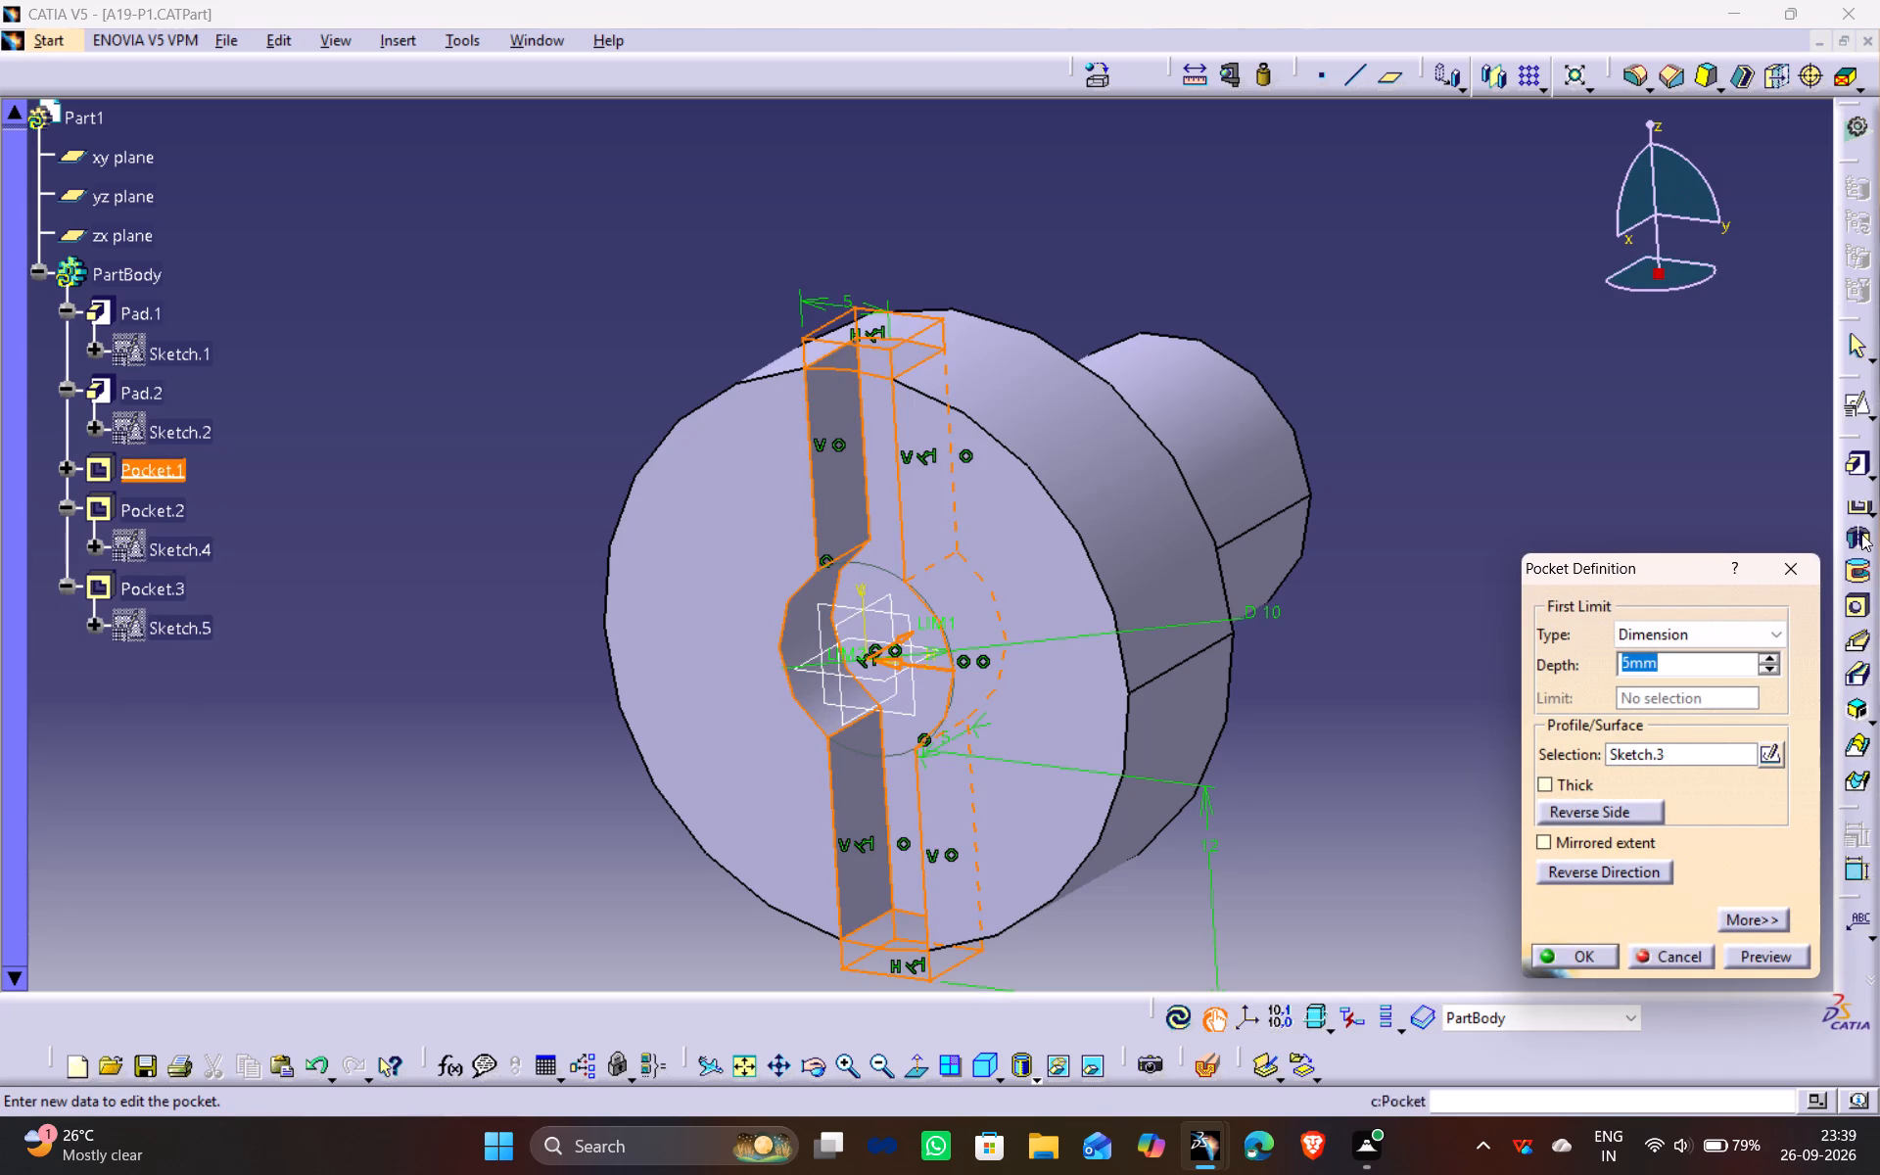
click(1794, 577)
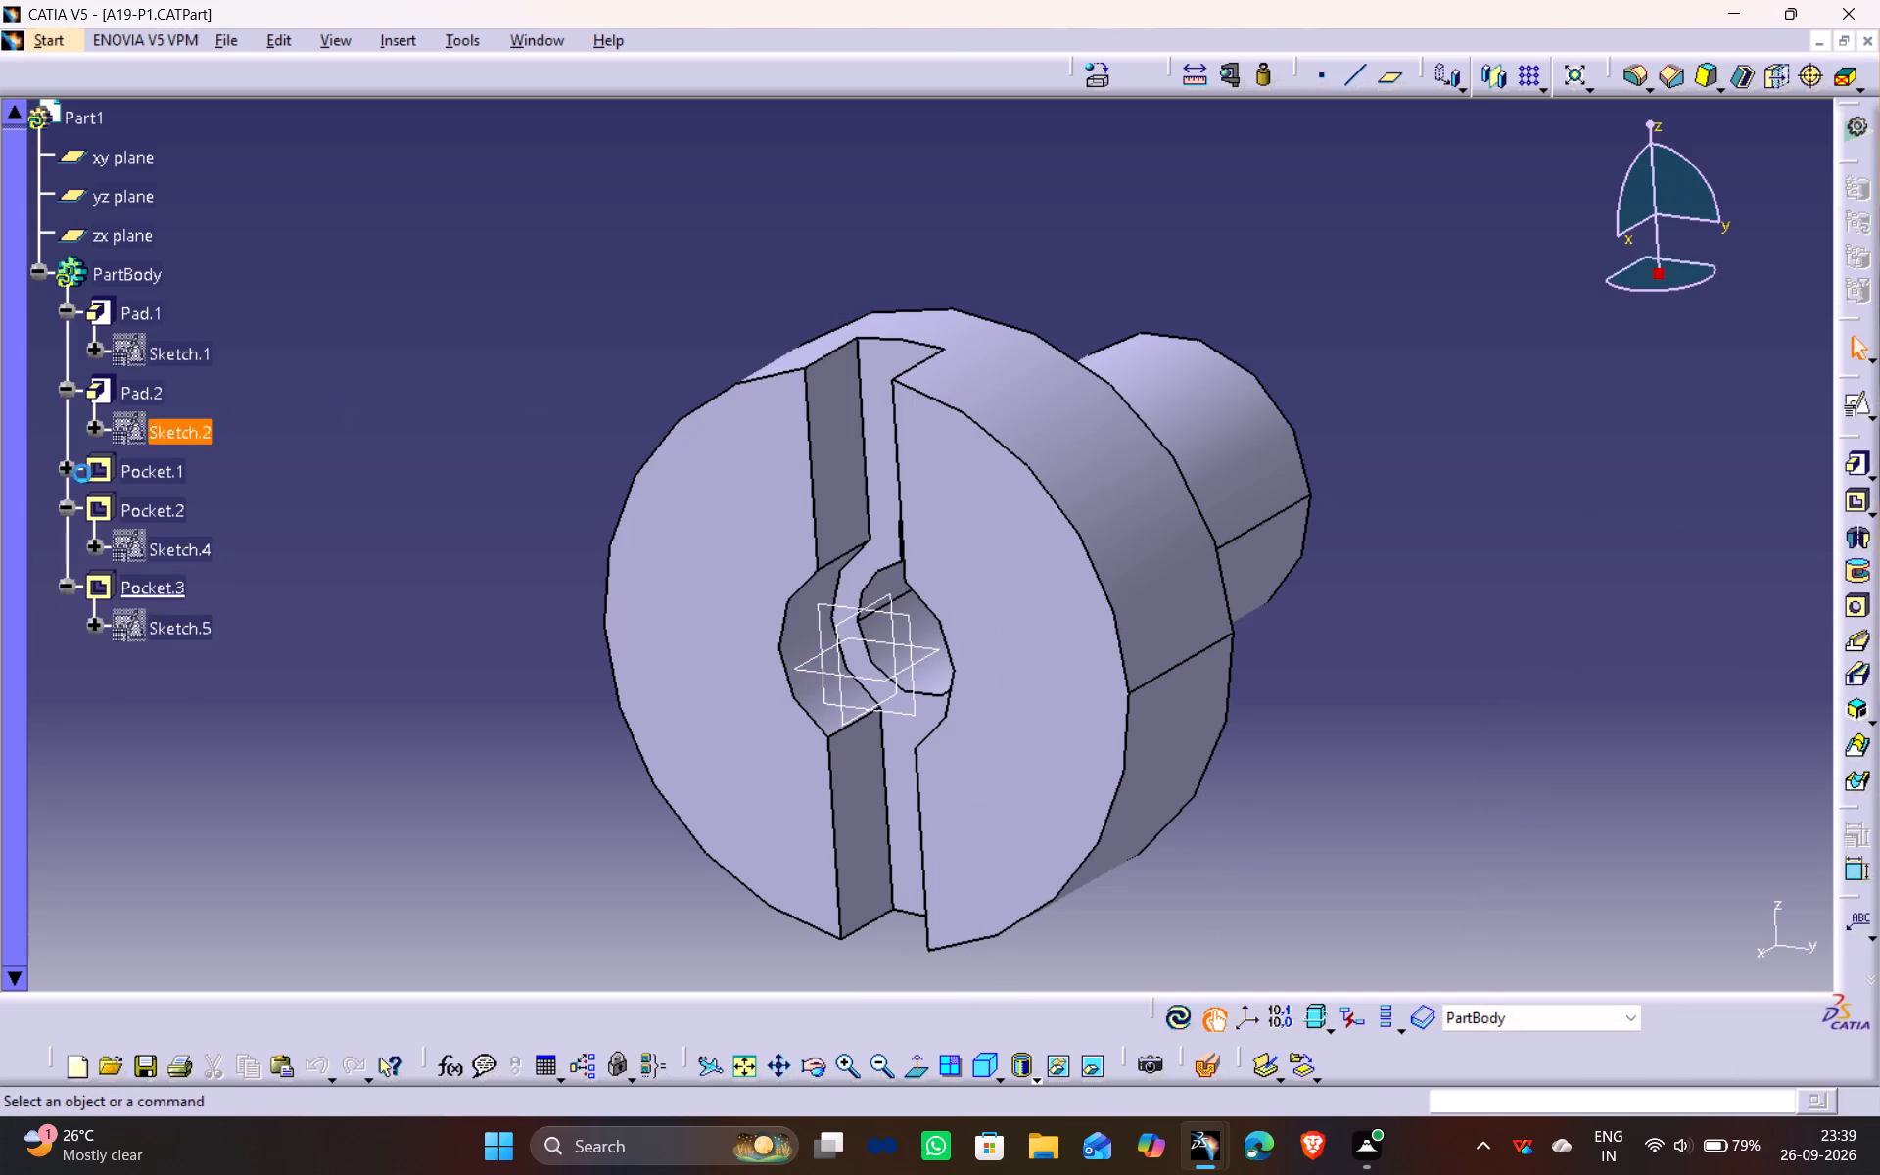
click(72, 472)
double_click(182, 516)
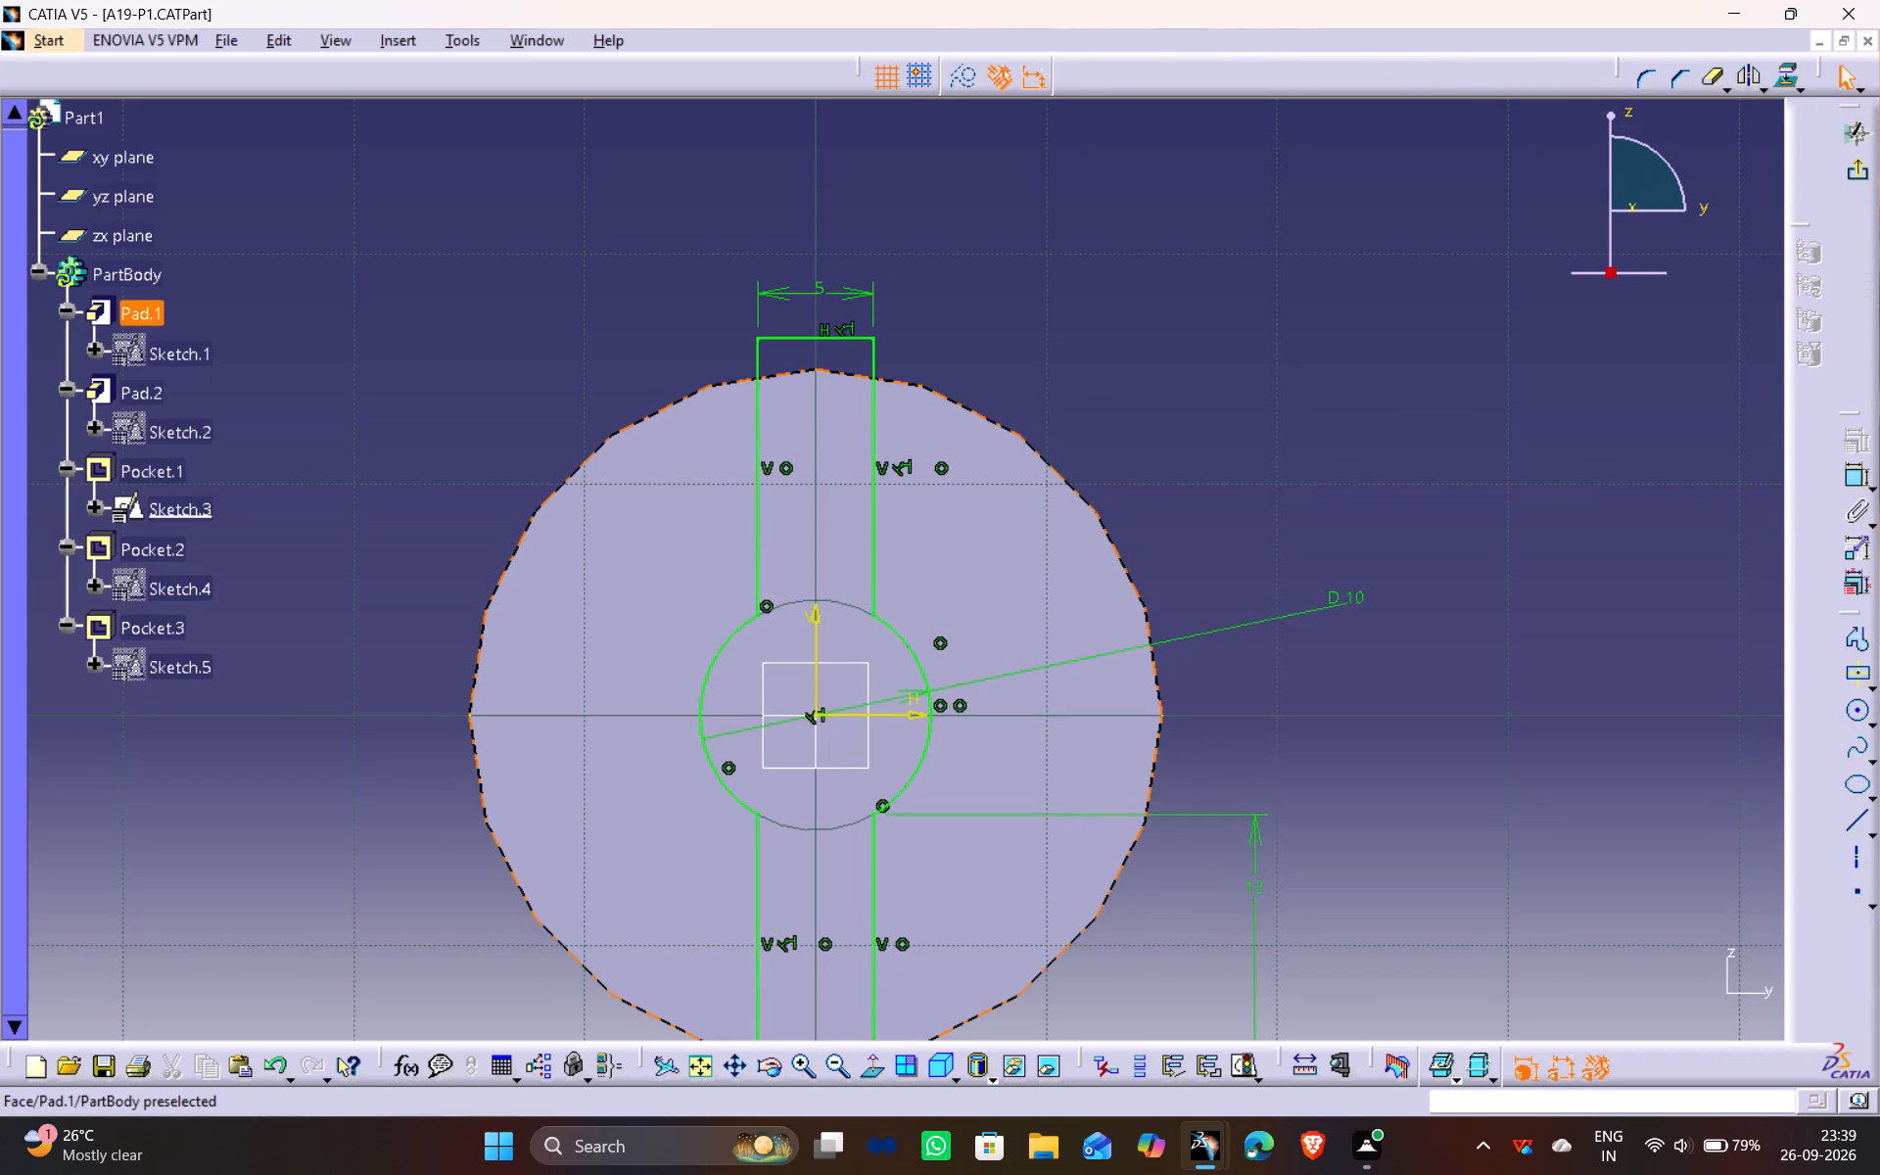
click(1858, 183)
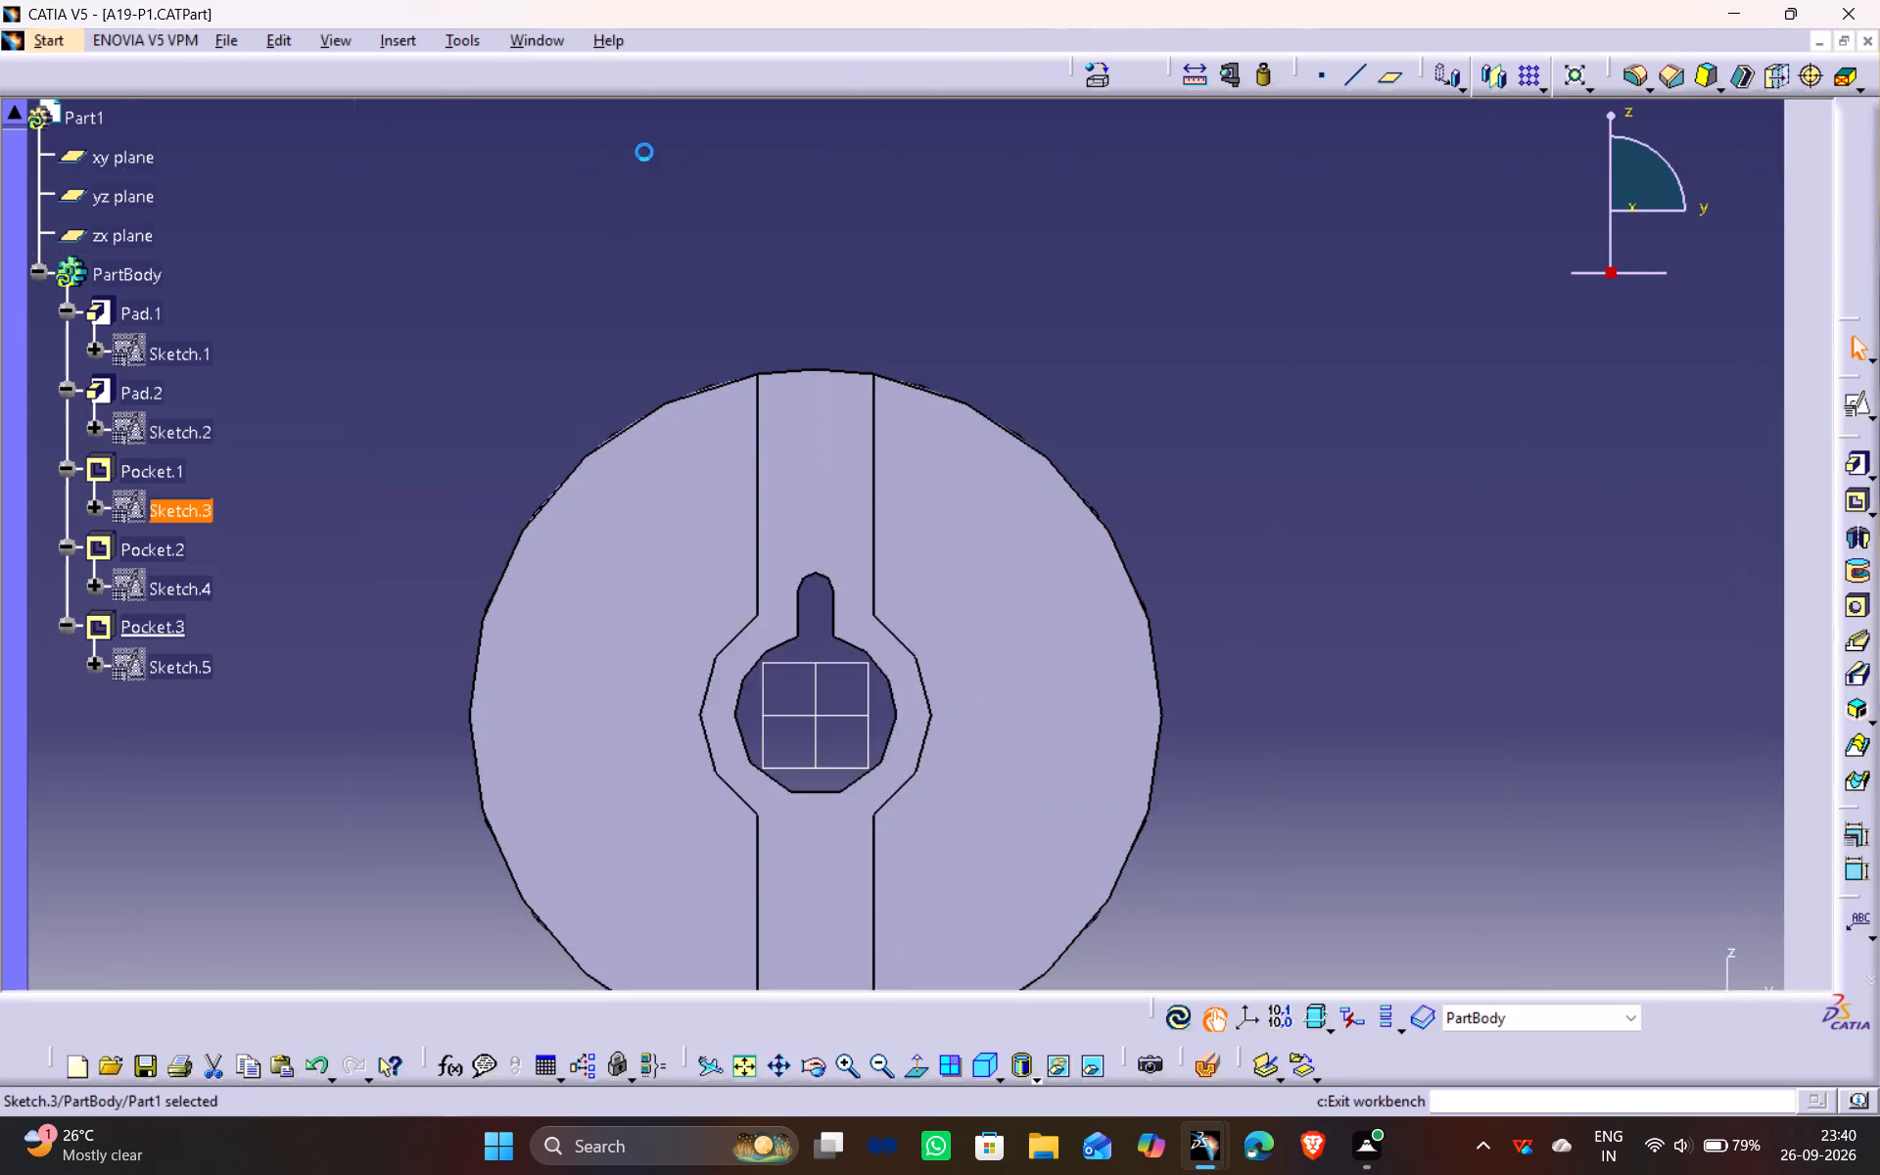
click(1866, 36)
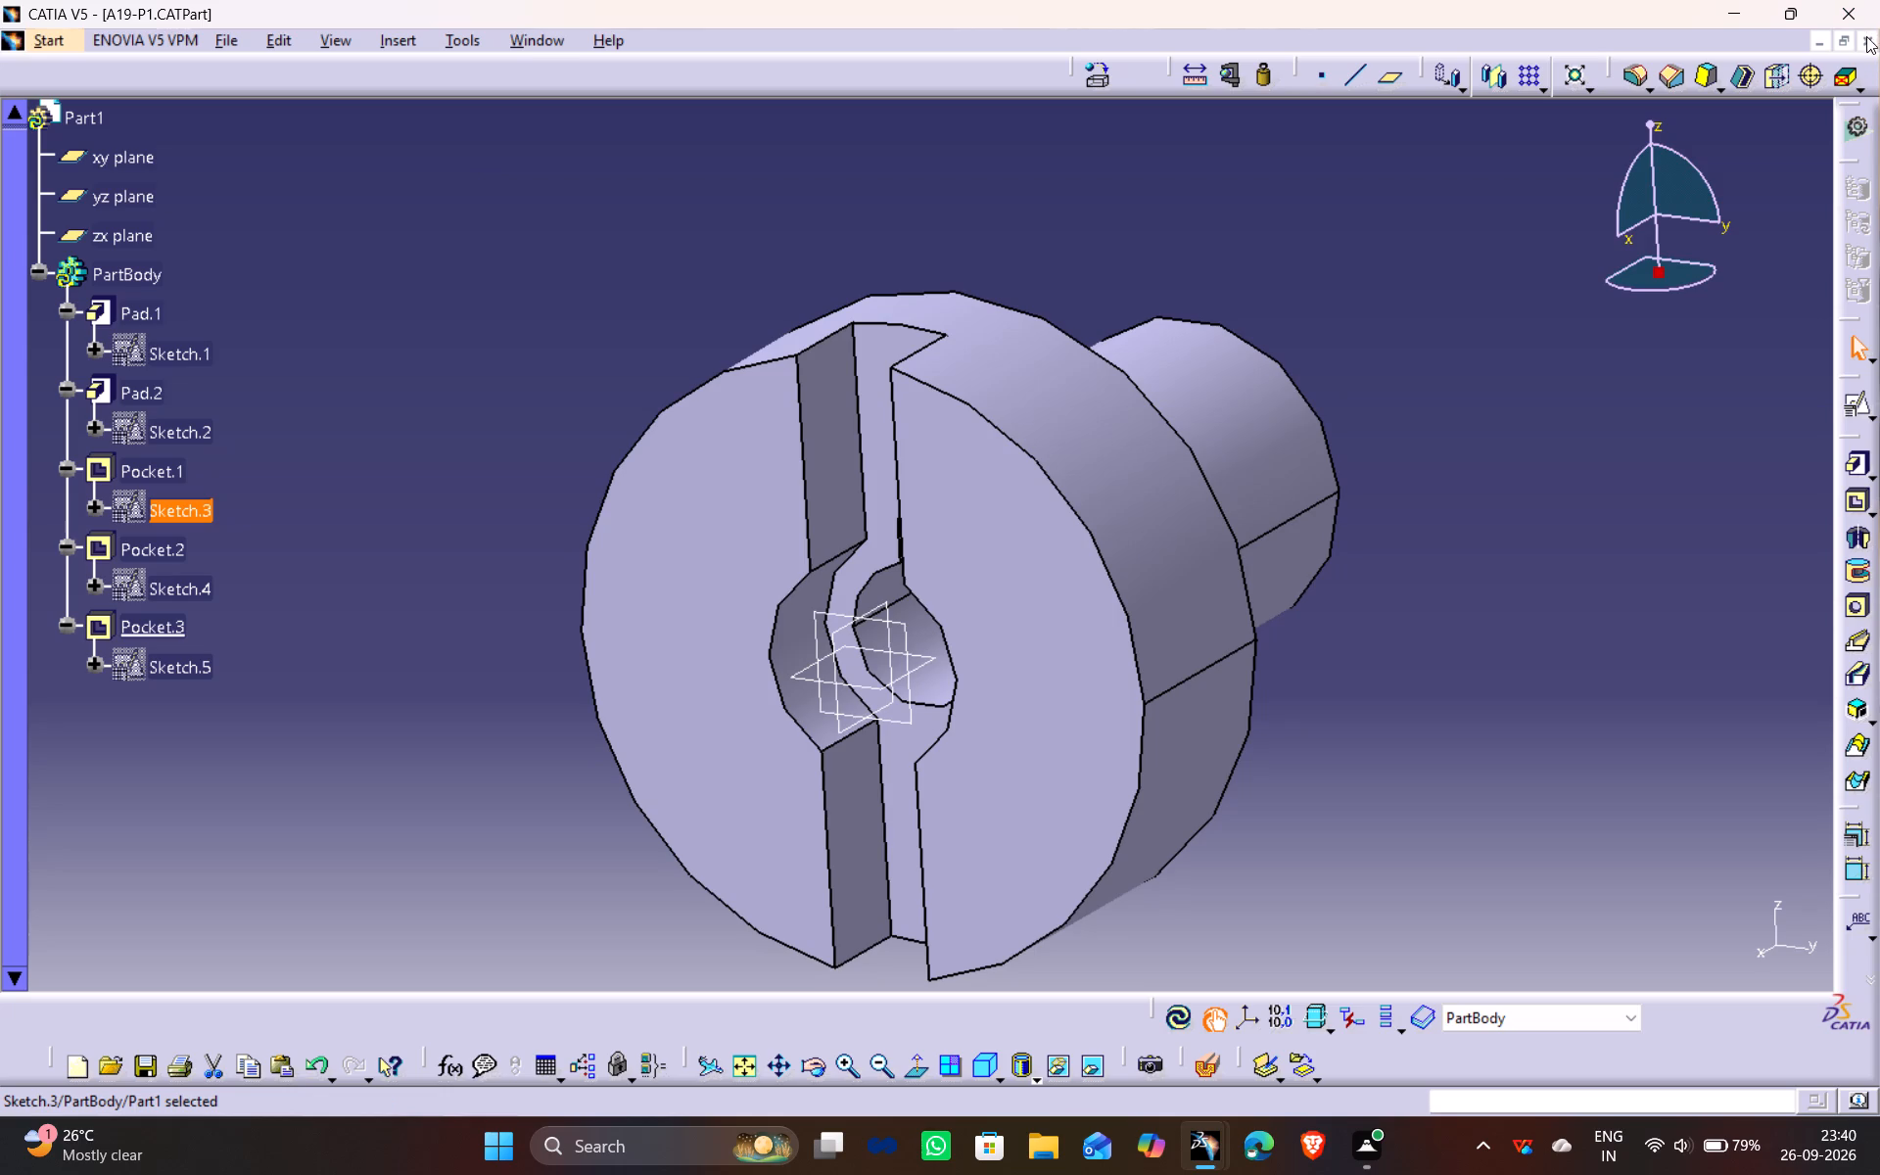
click(925, 623)
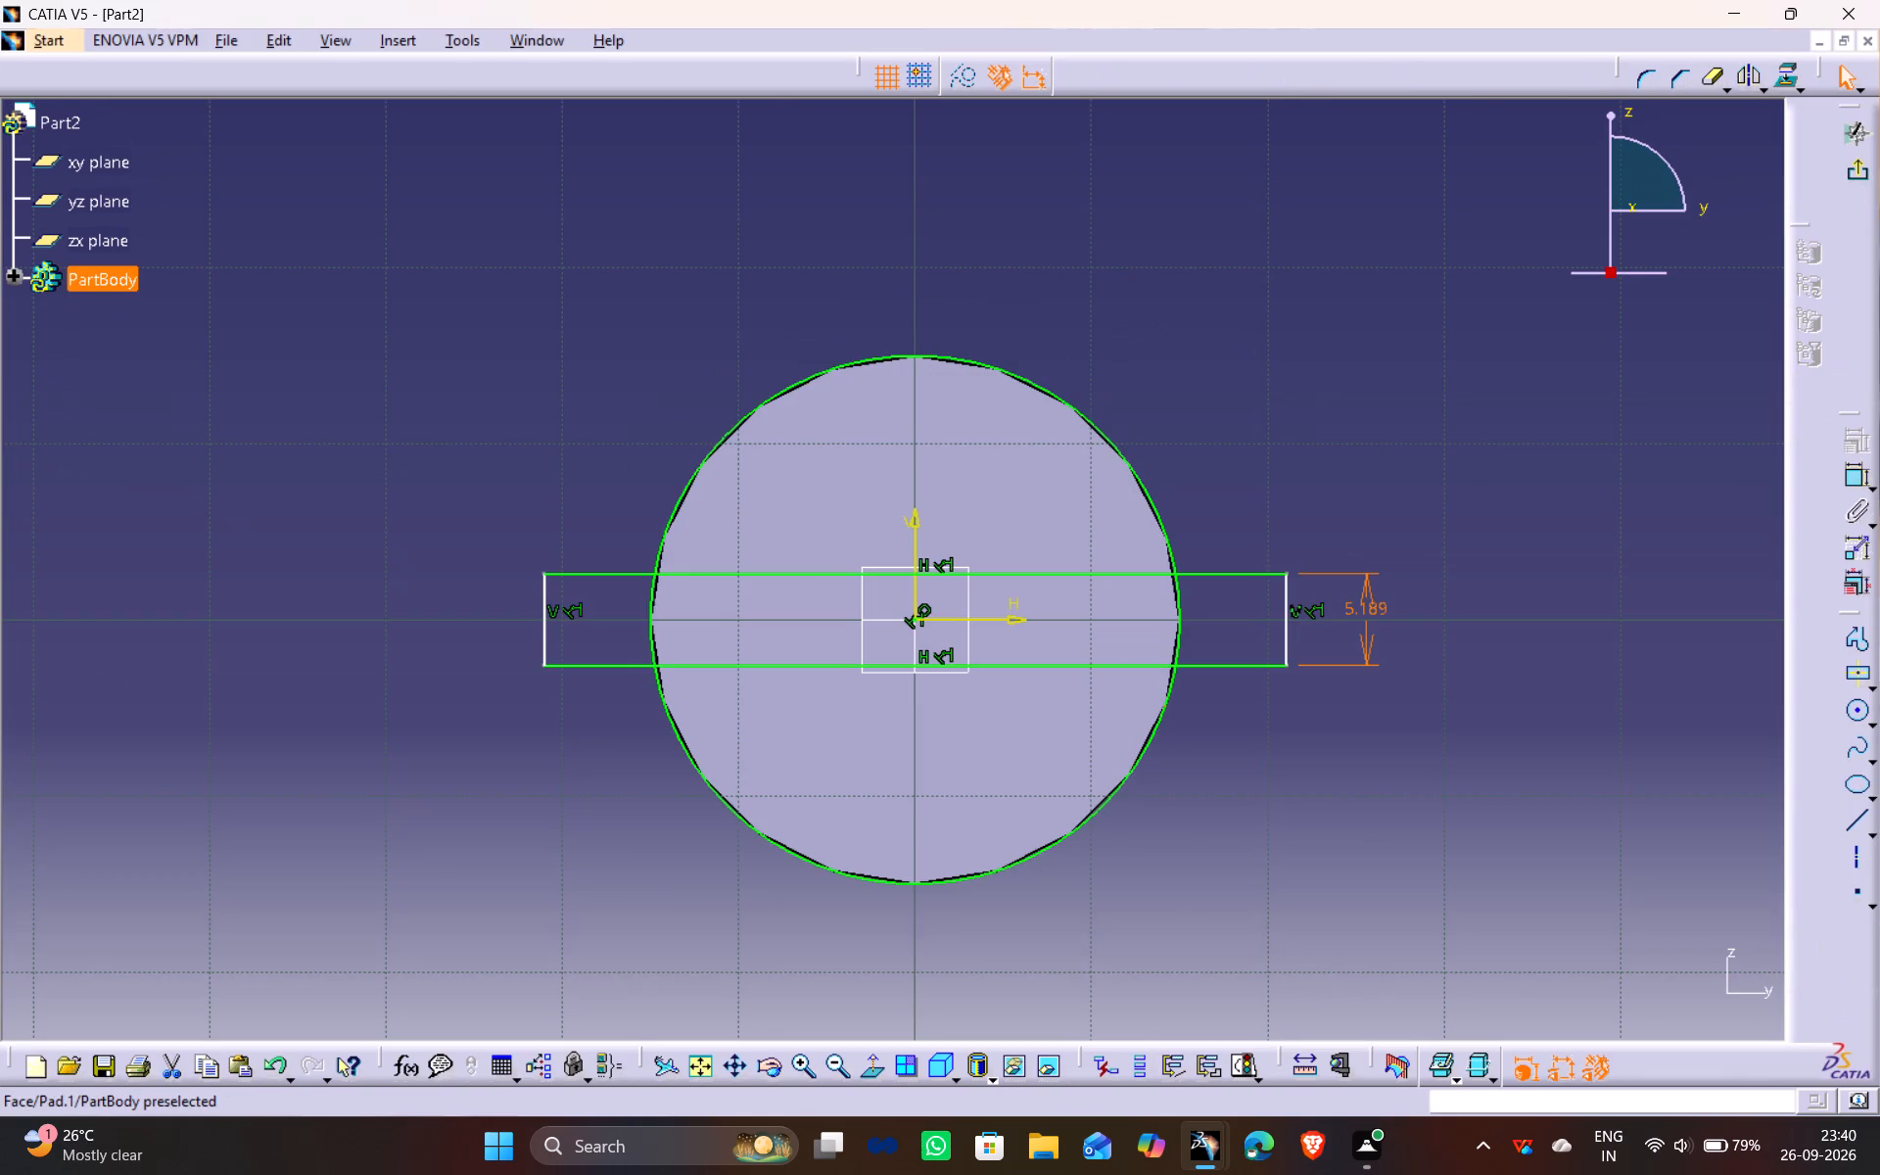
Set the rectangle's height to 5 mm.
double_click(1369, 608)
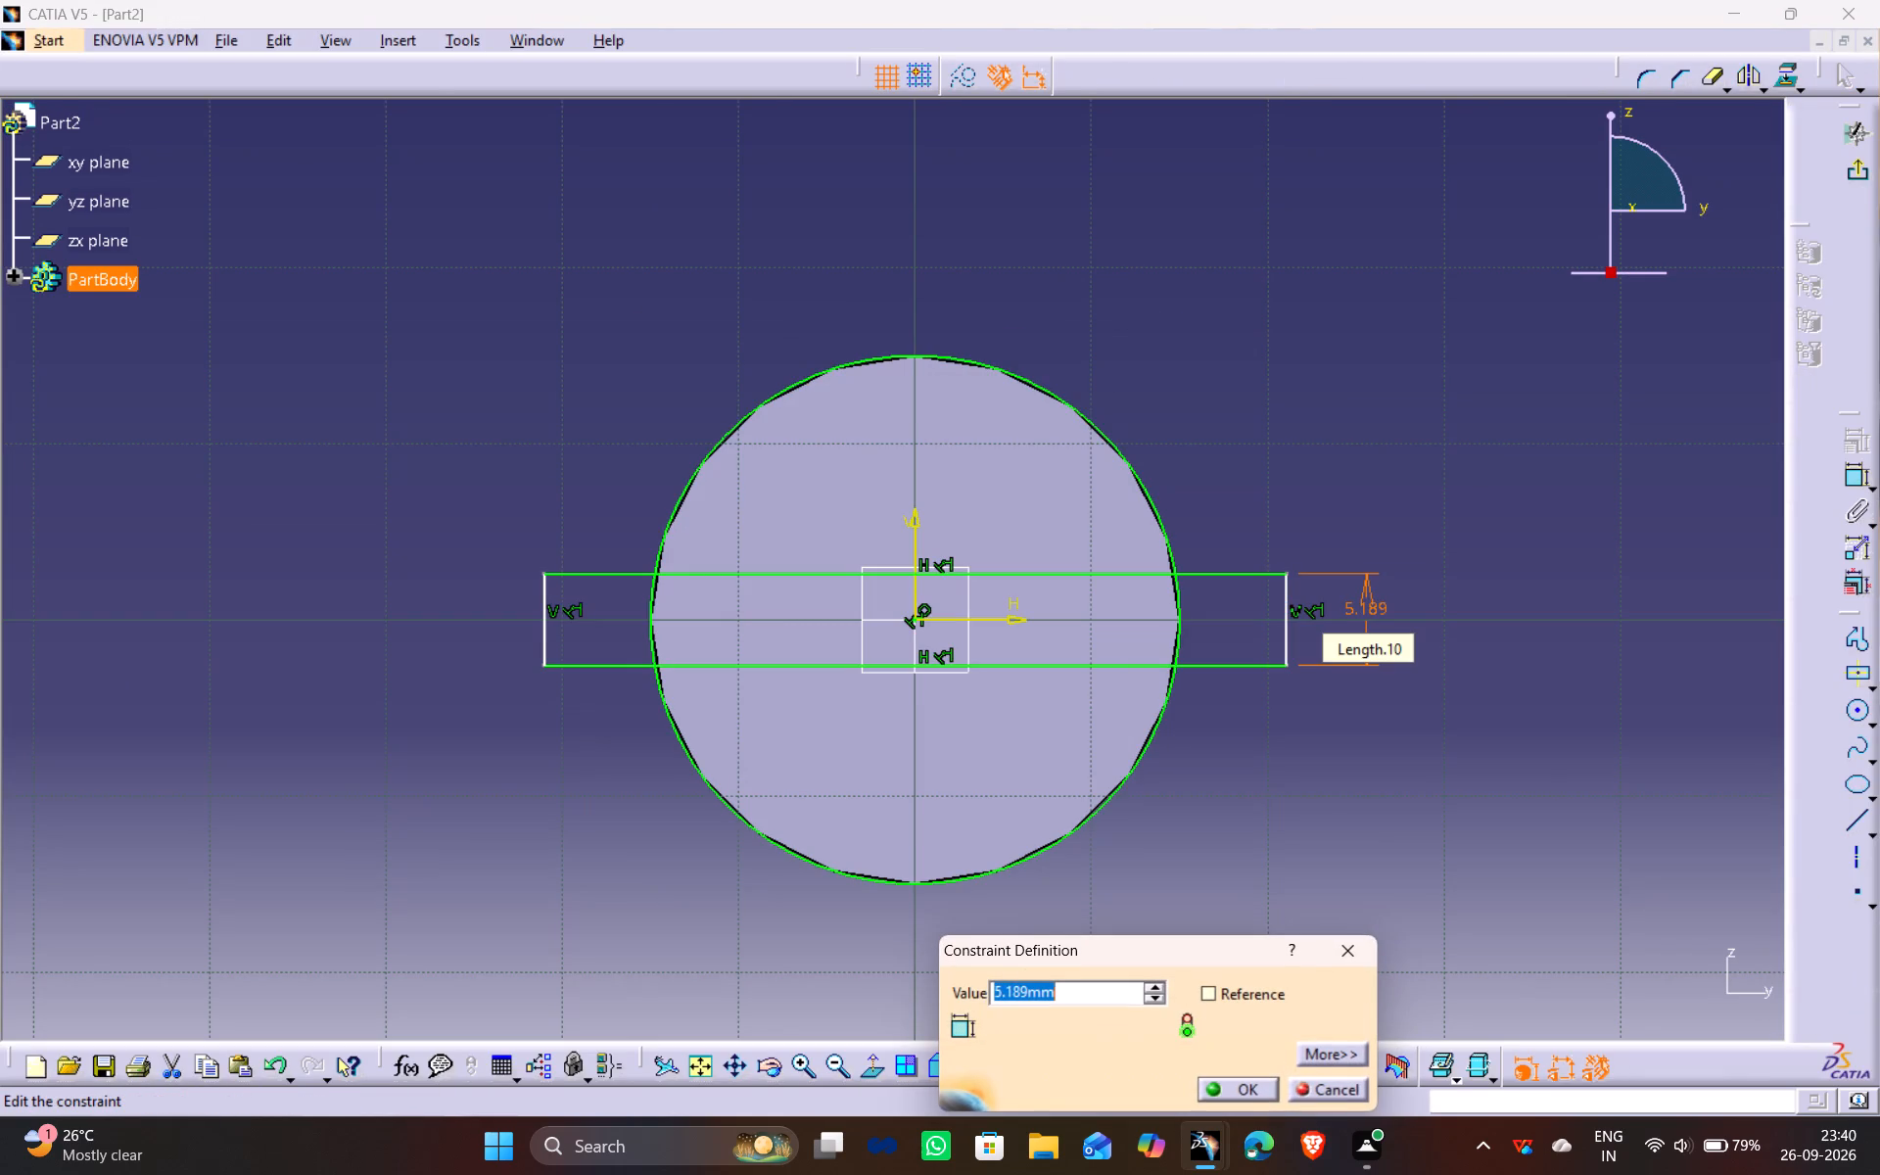
key(5)
key(Return)
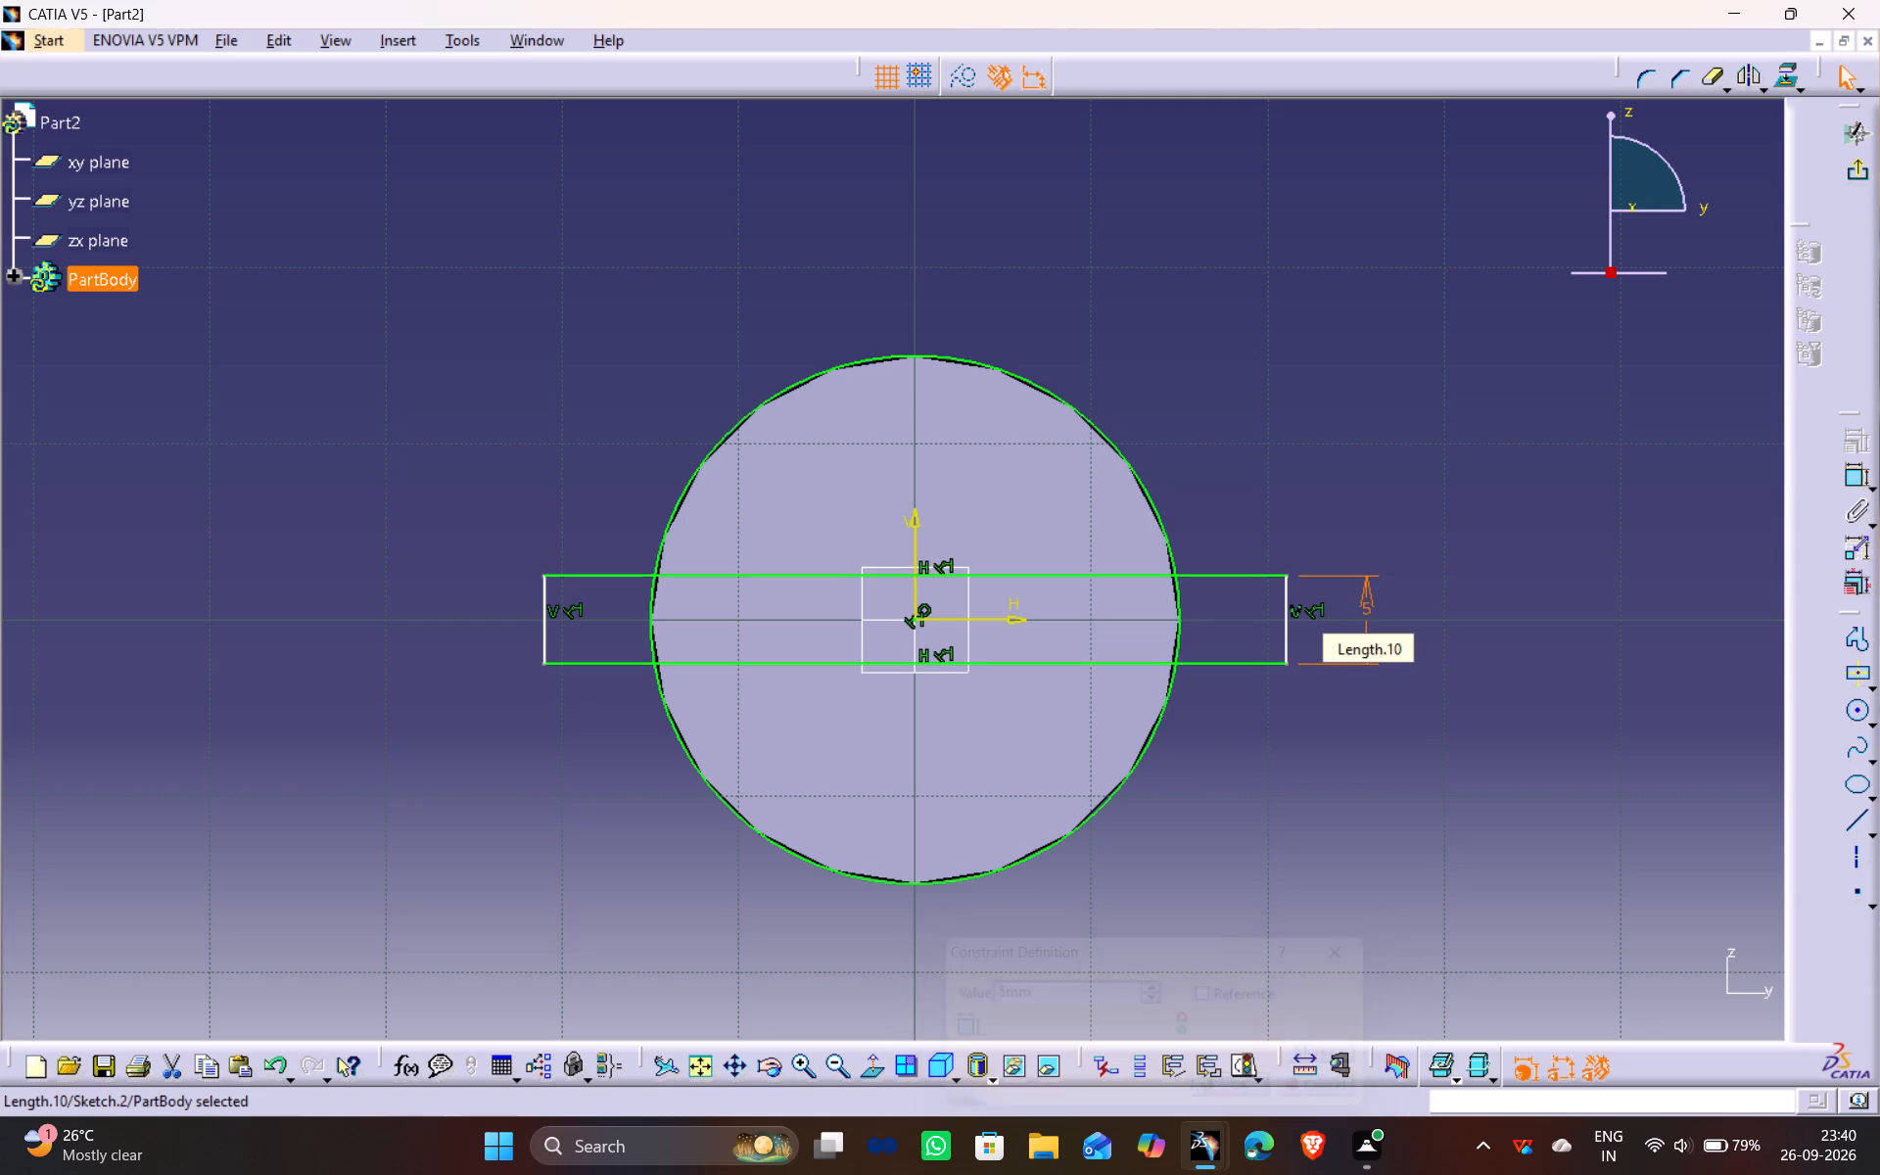
click(1272, 252)
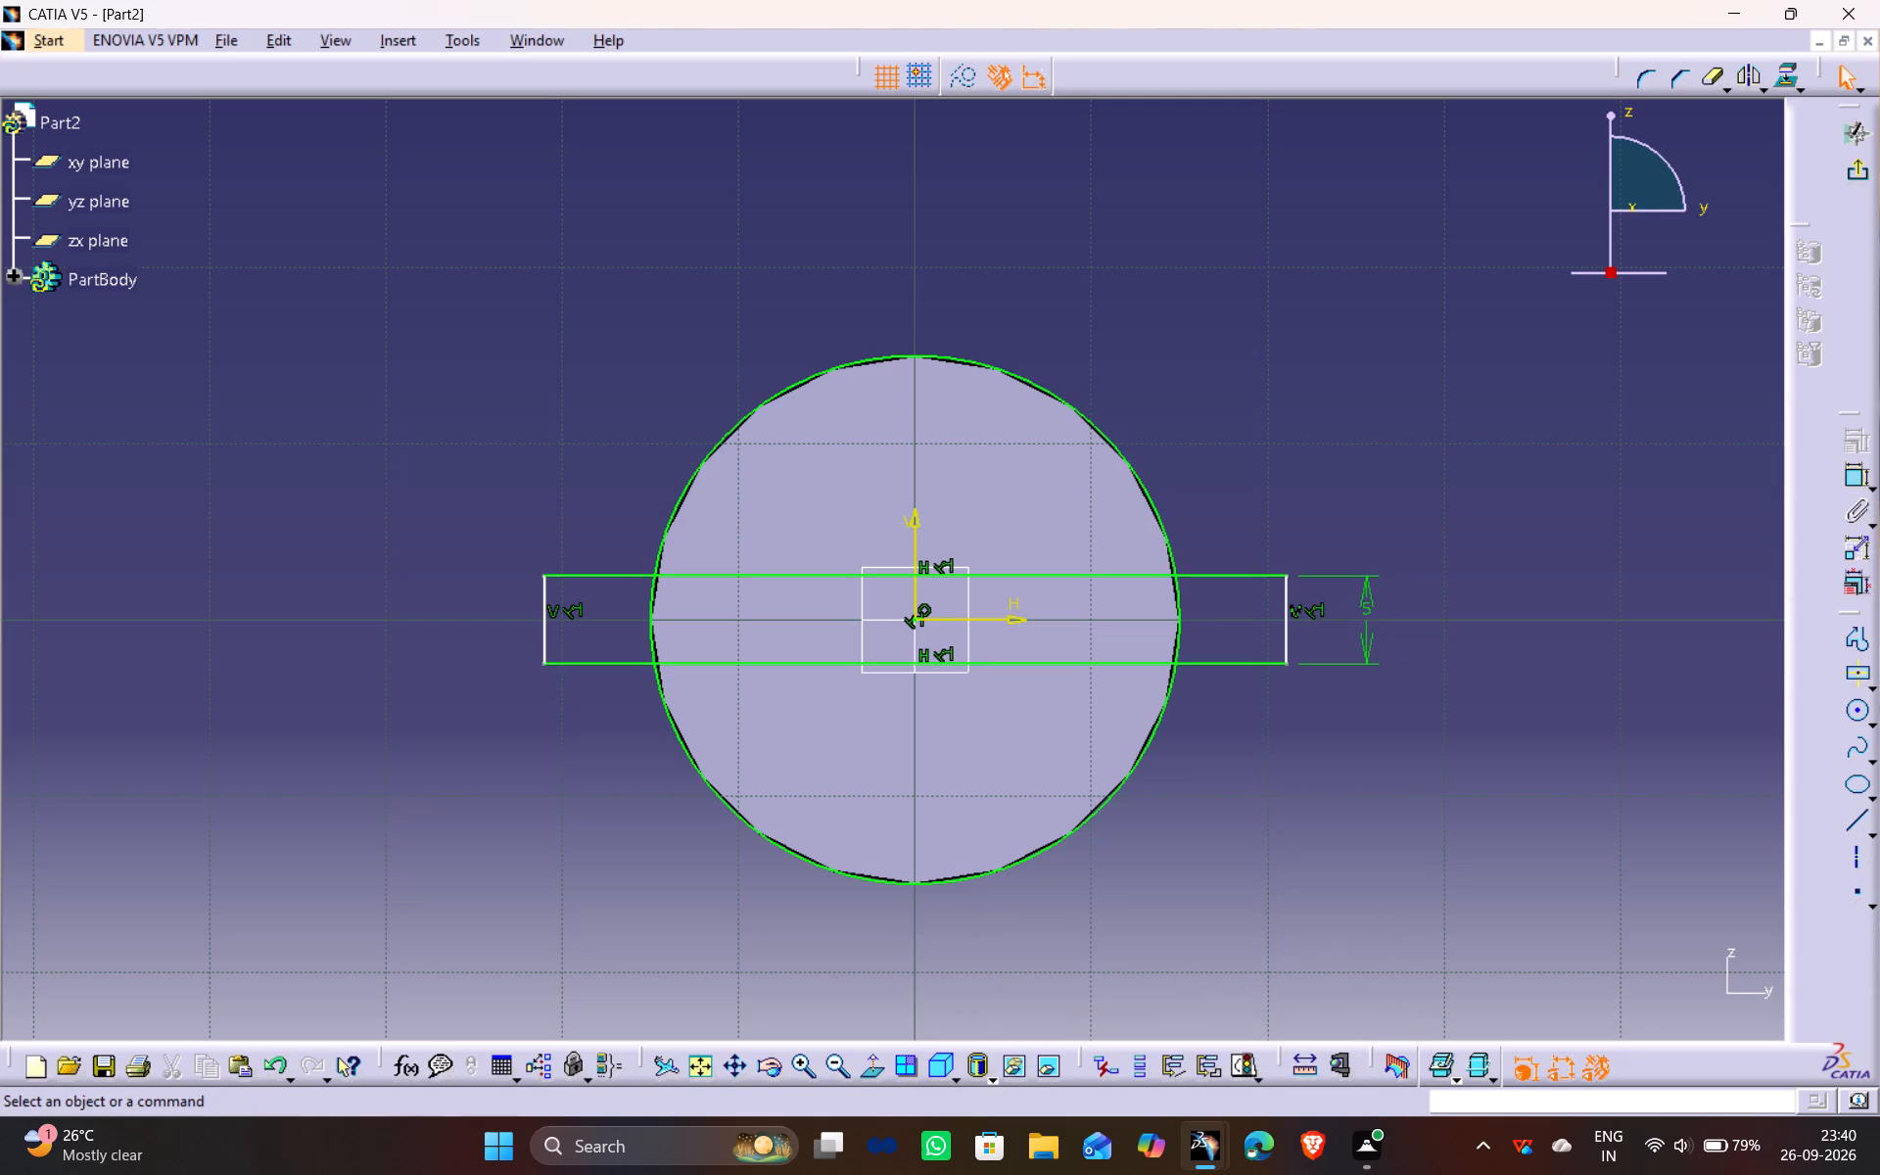
Dimension the rectangle's width below the disc and set it to 31 mm.
click(1290, 631)
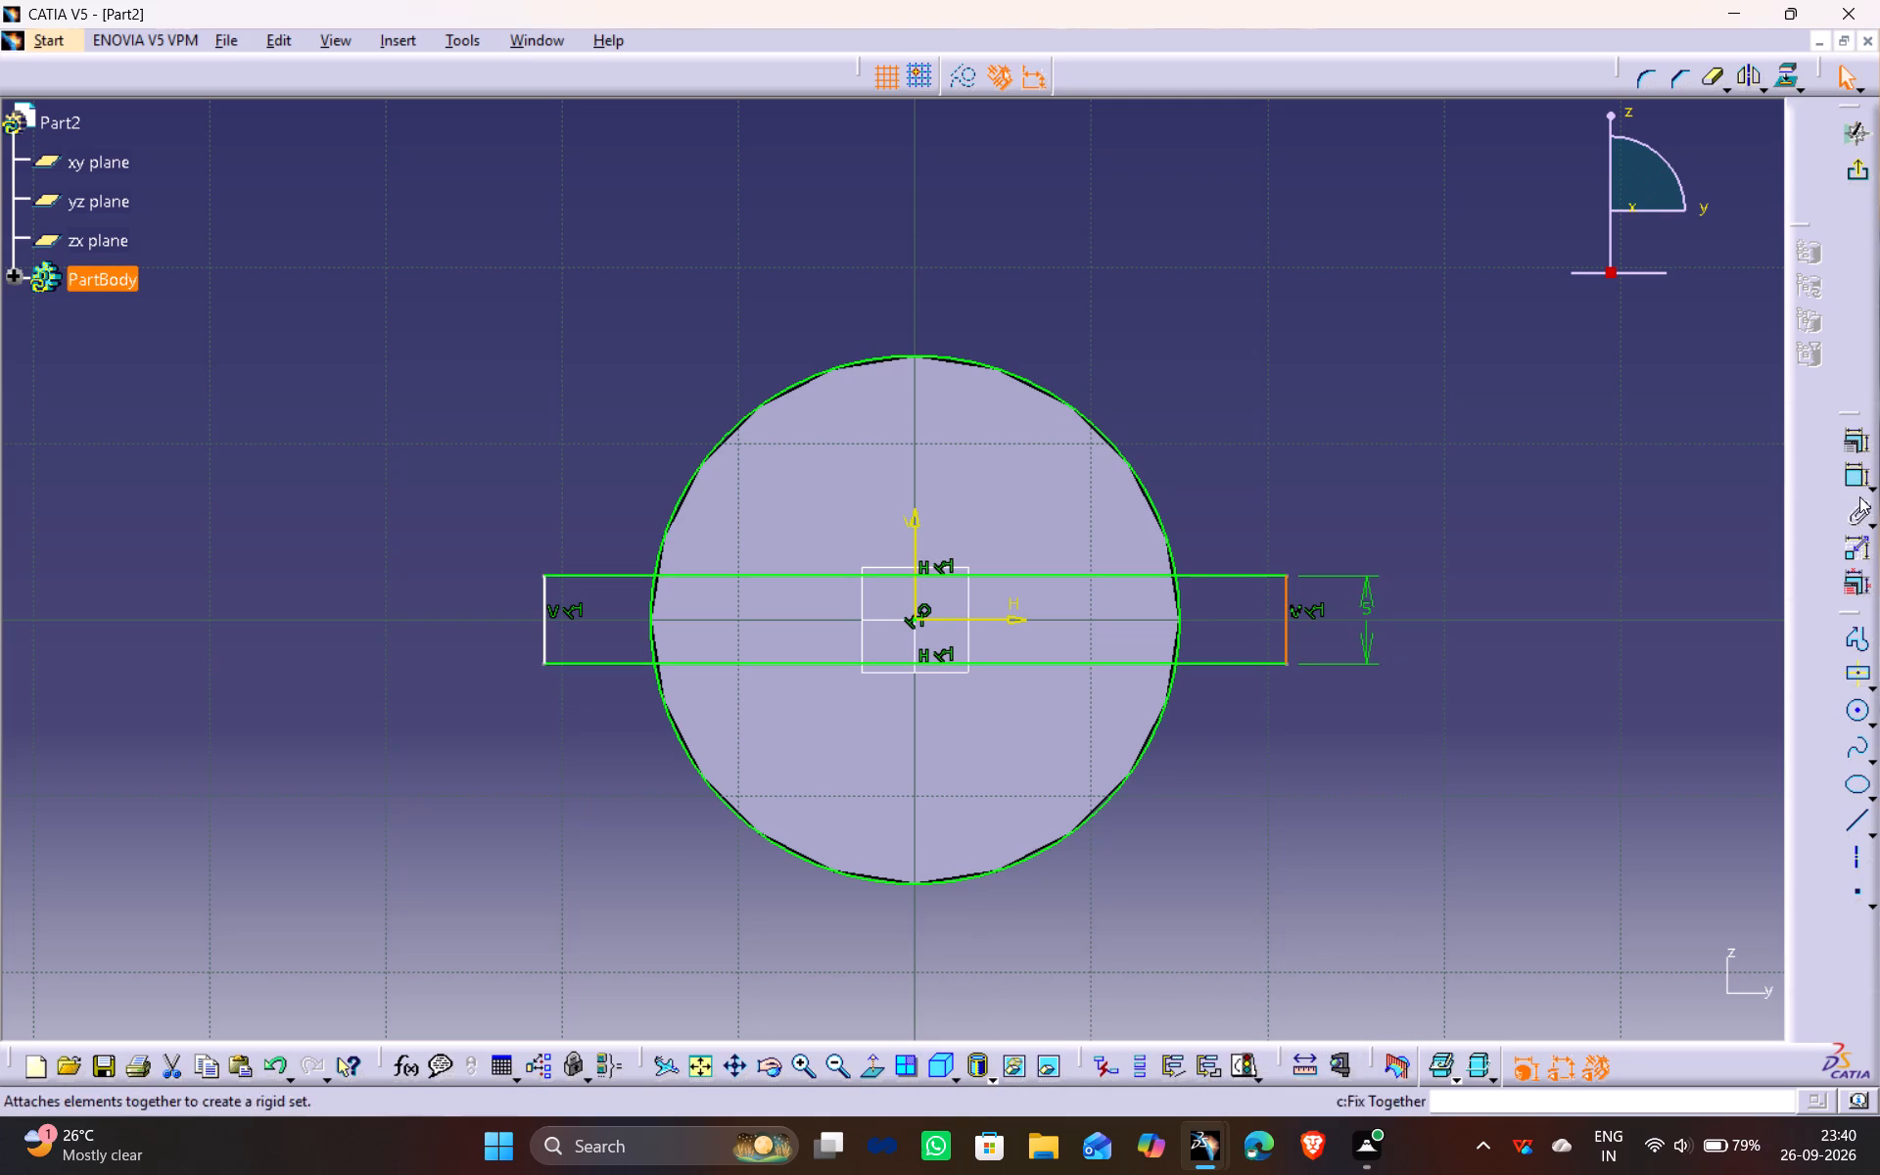
click(1709, 536)
click(1857, 479)
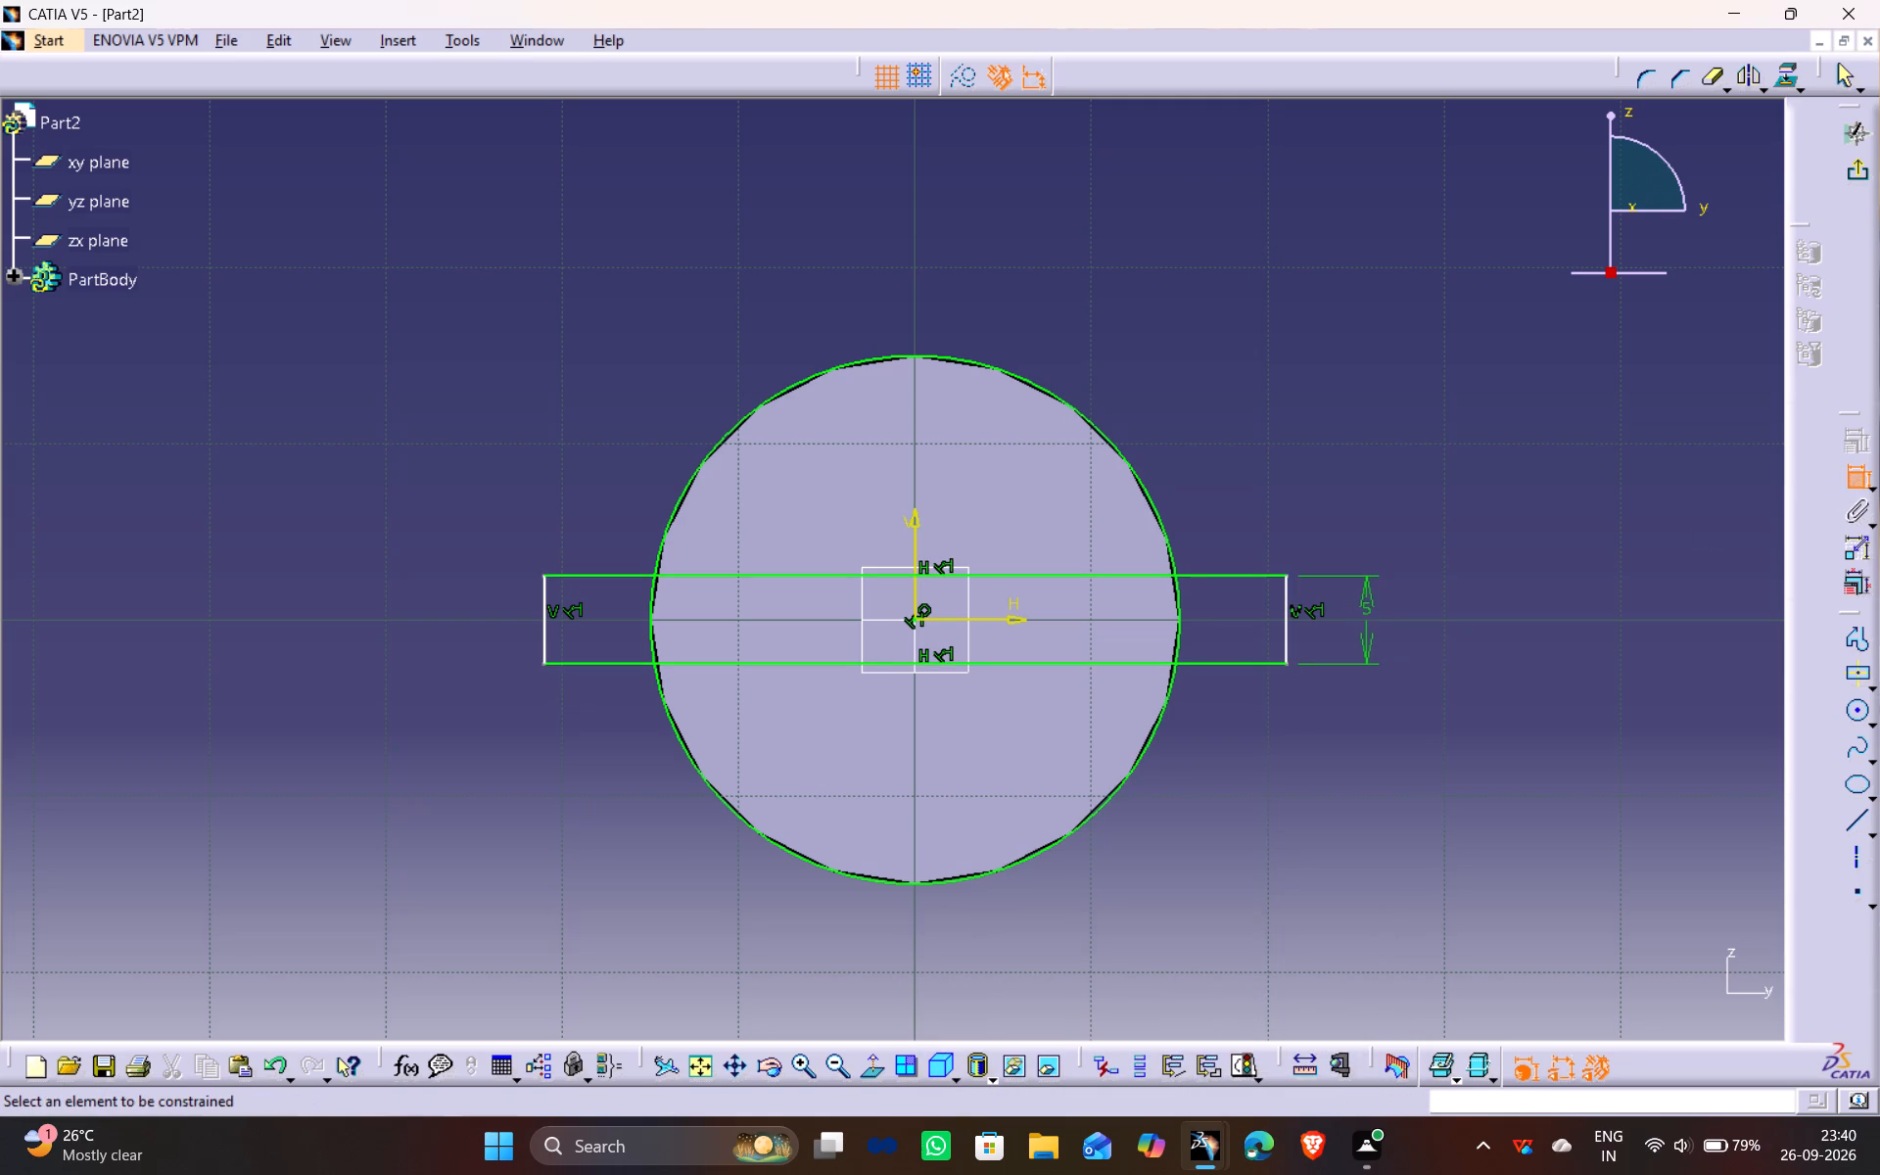
click(967, 663)
click(914, 961)
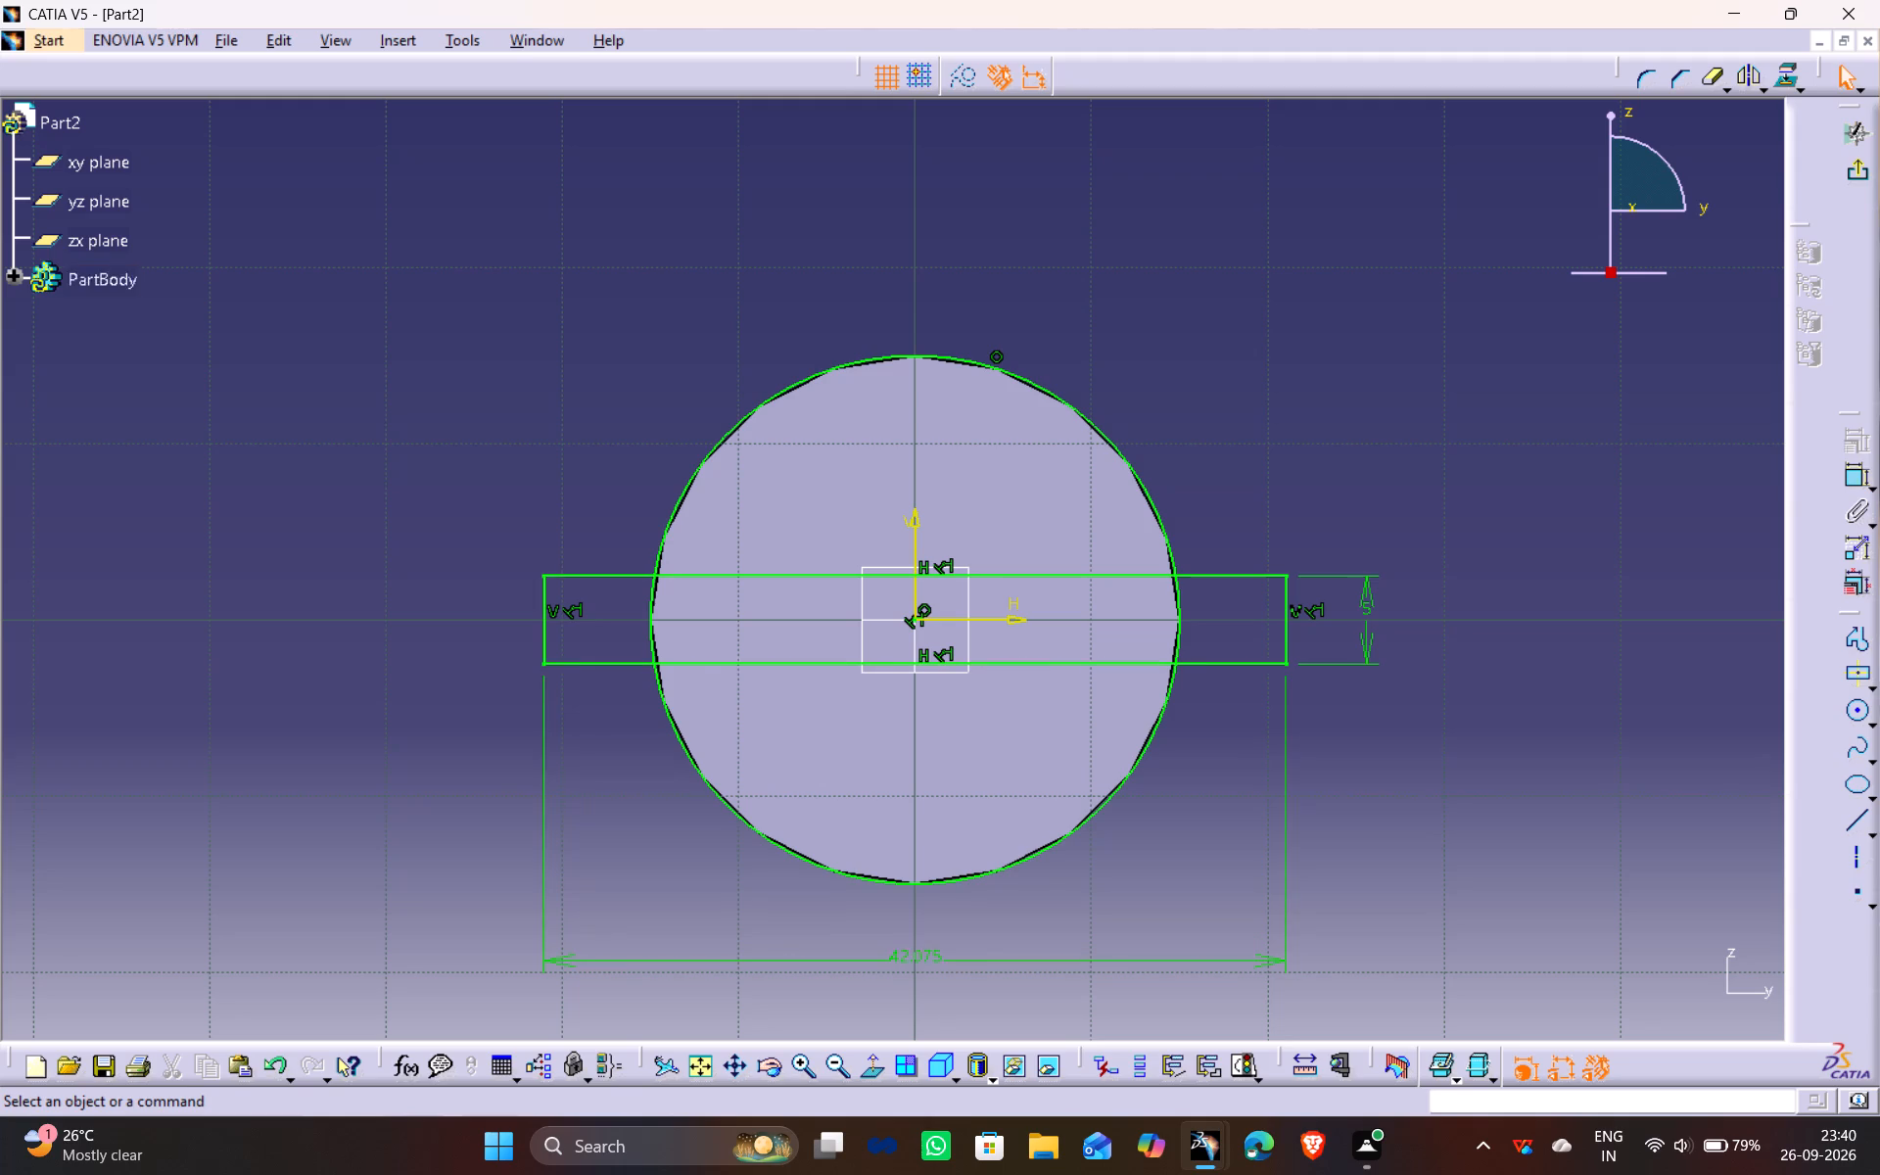
double_click(924, 953)
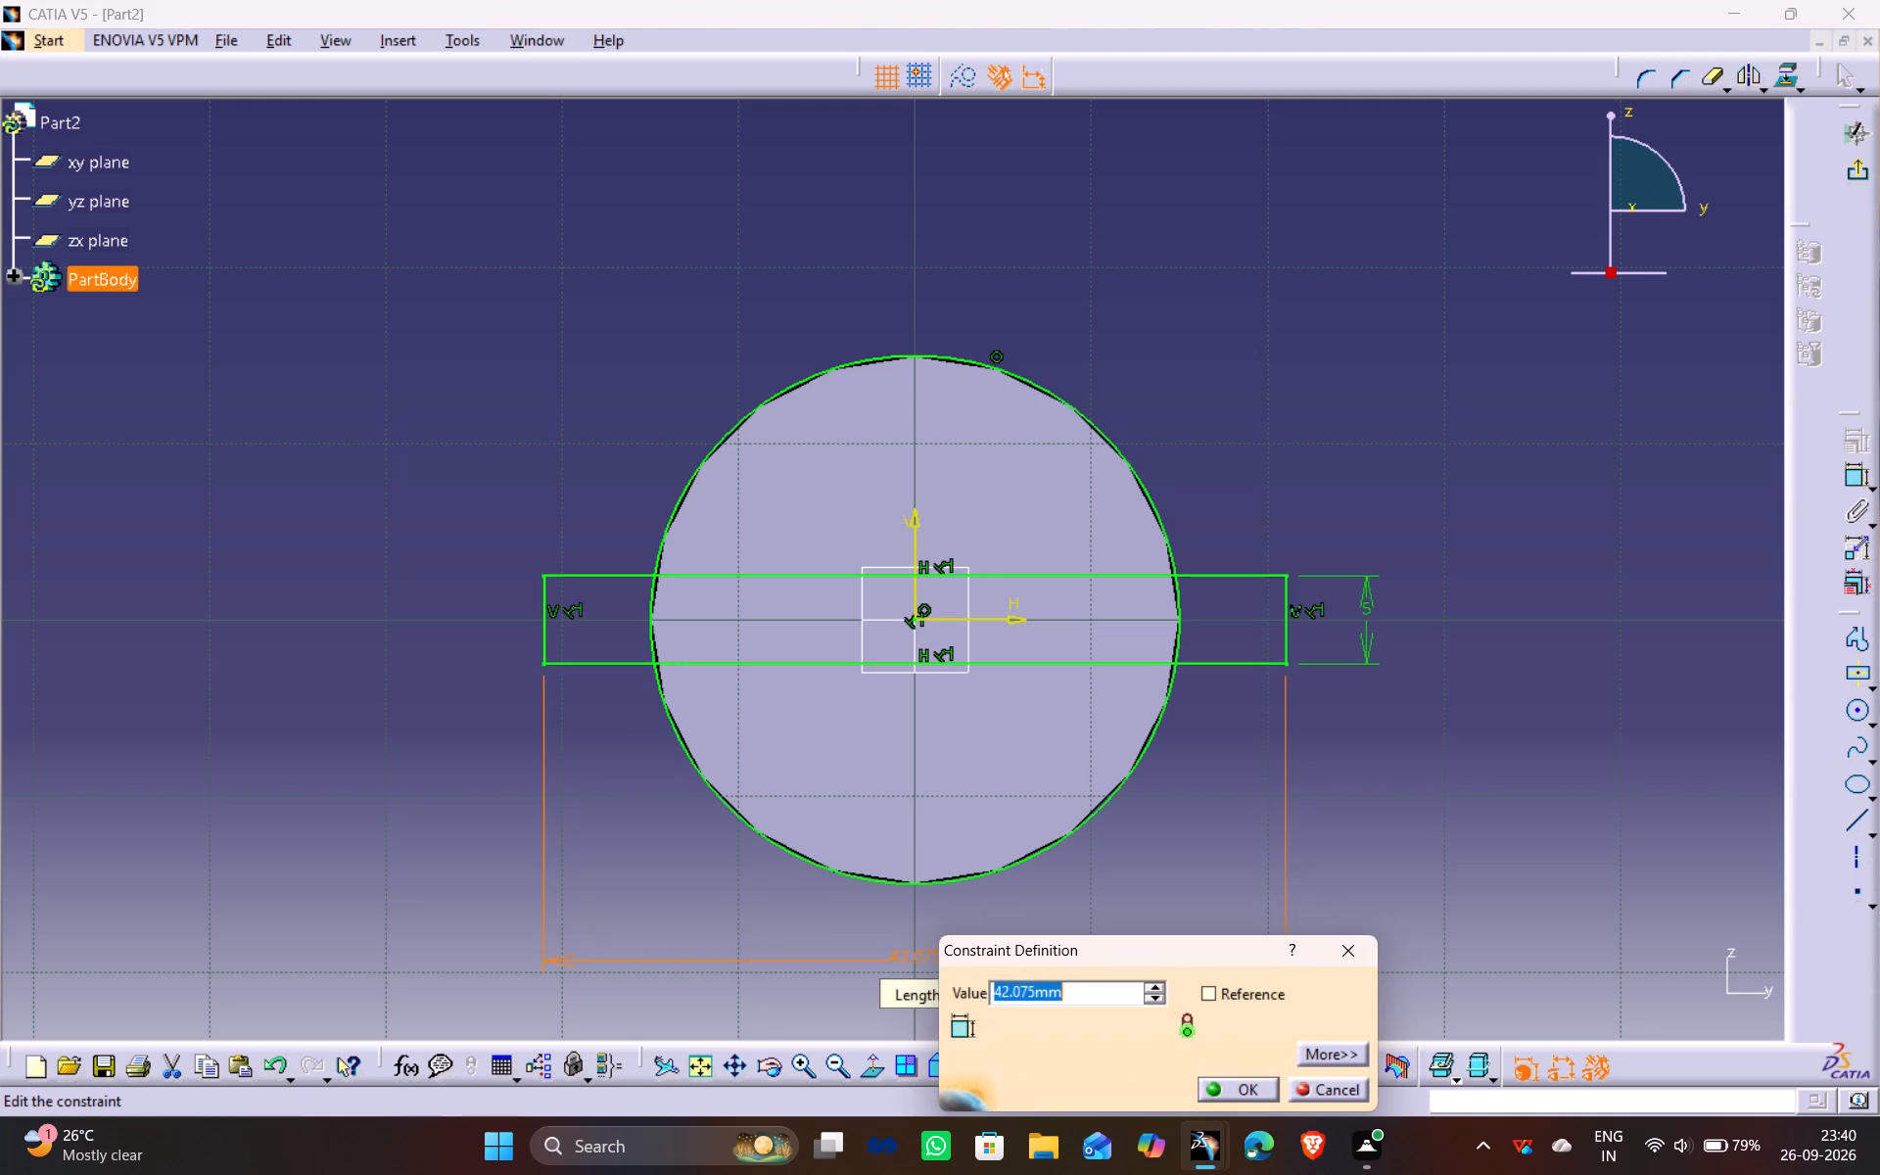
text(31)
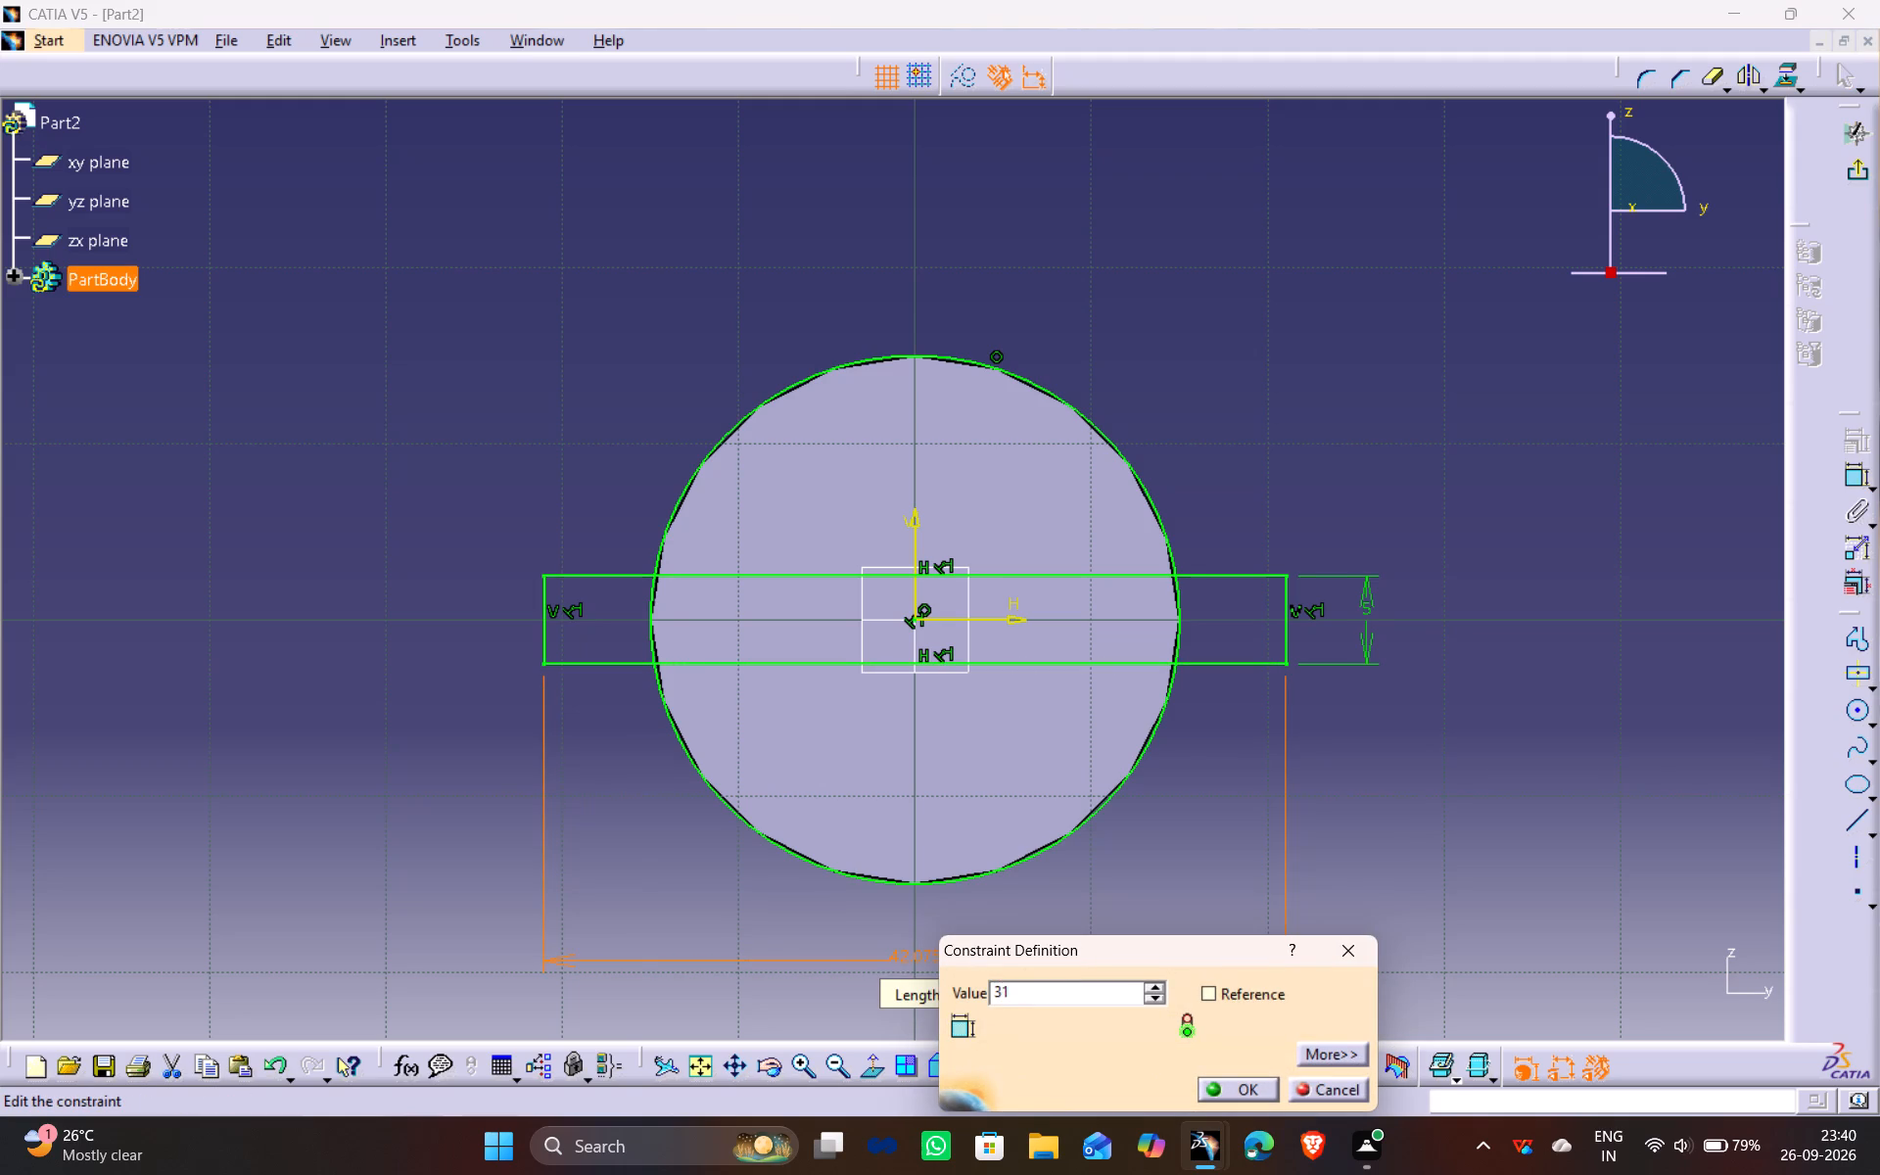
key(Return)
click(1306, 431)
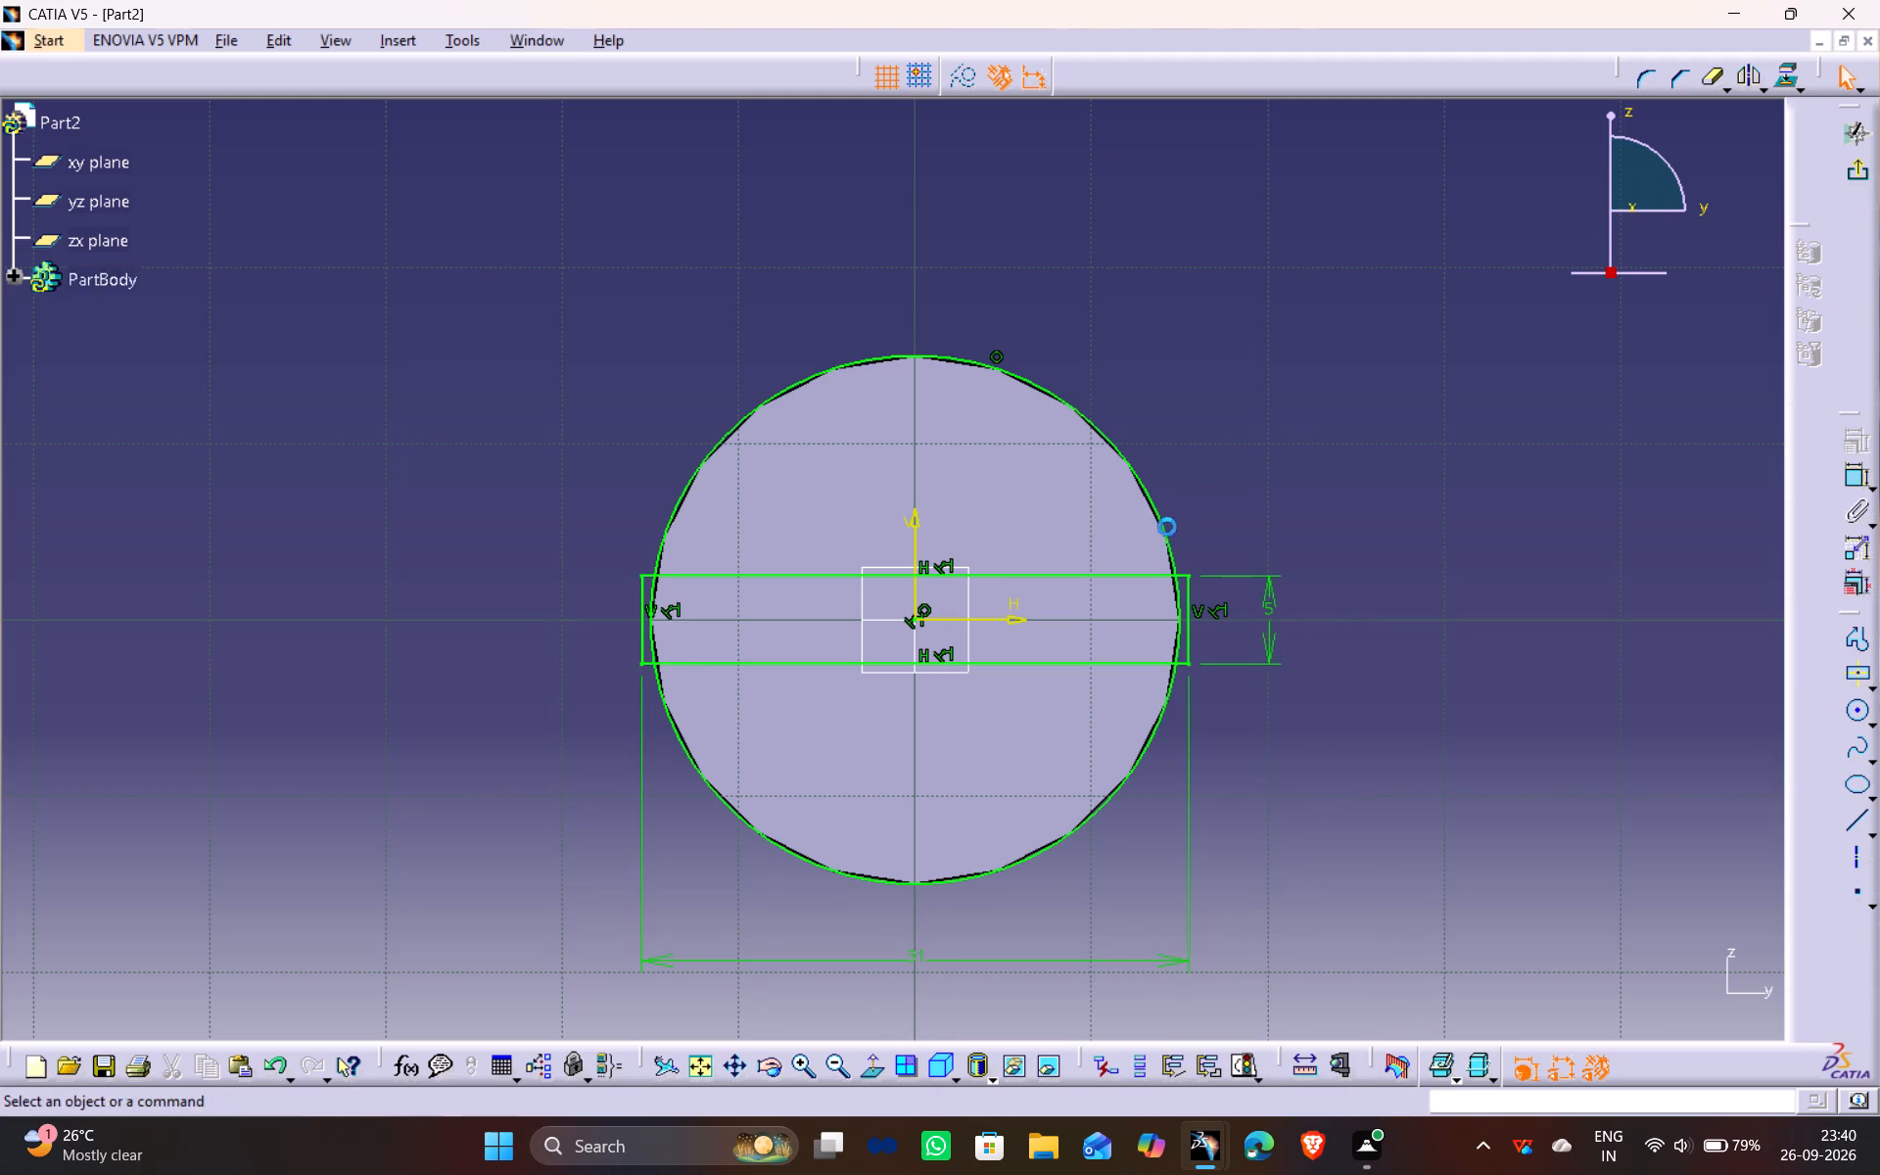
Move the 31 mm width dimension closer to the rectangle.
middle_drag(1281, 754, 1310, 692)
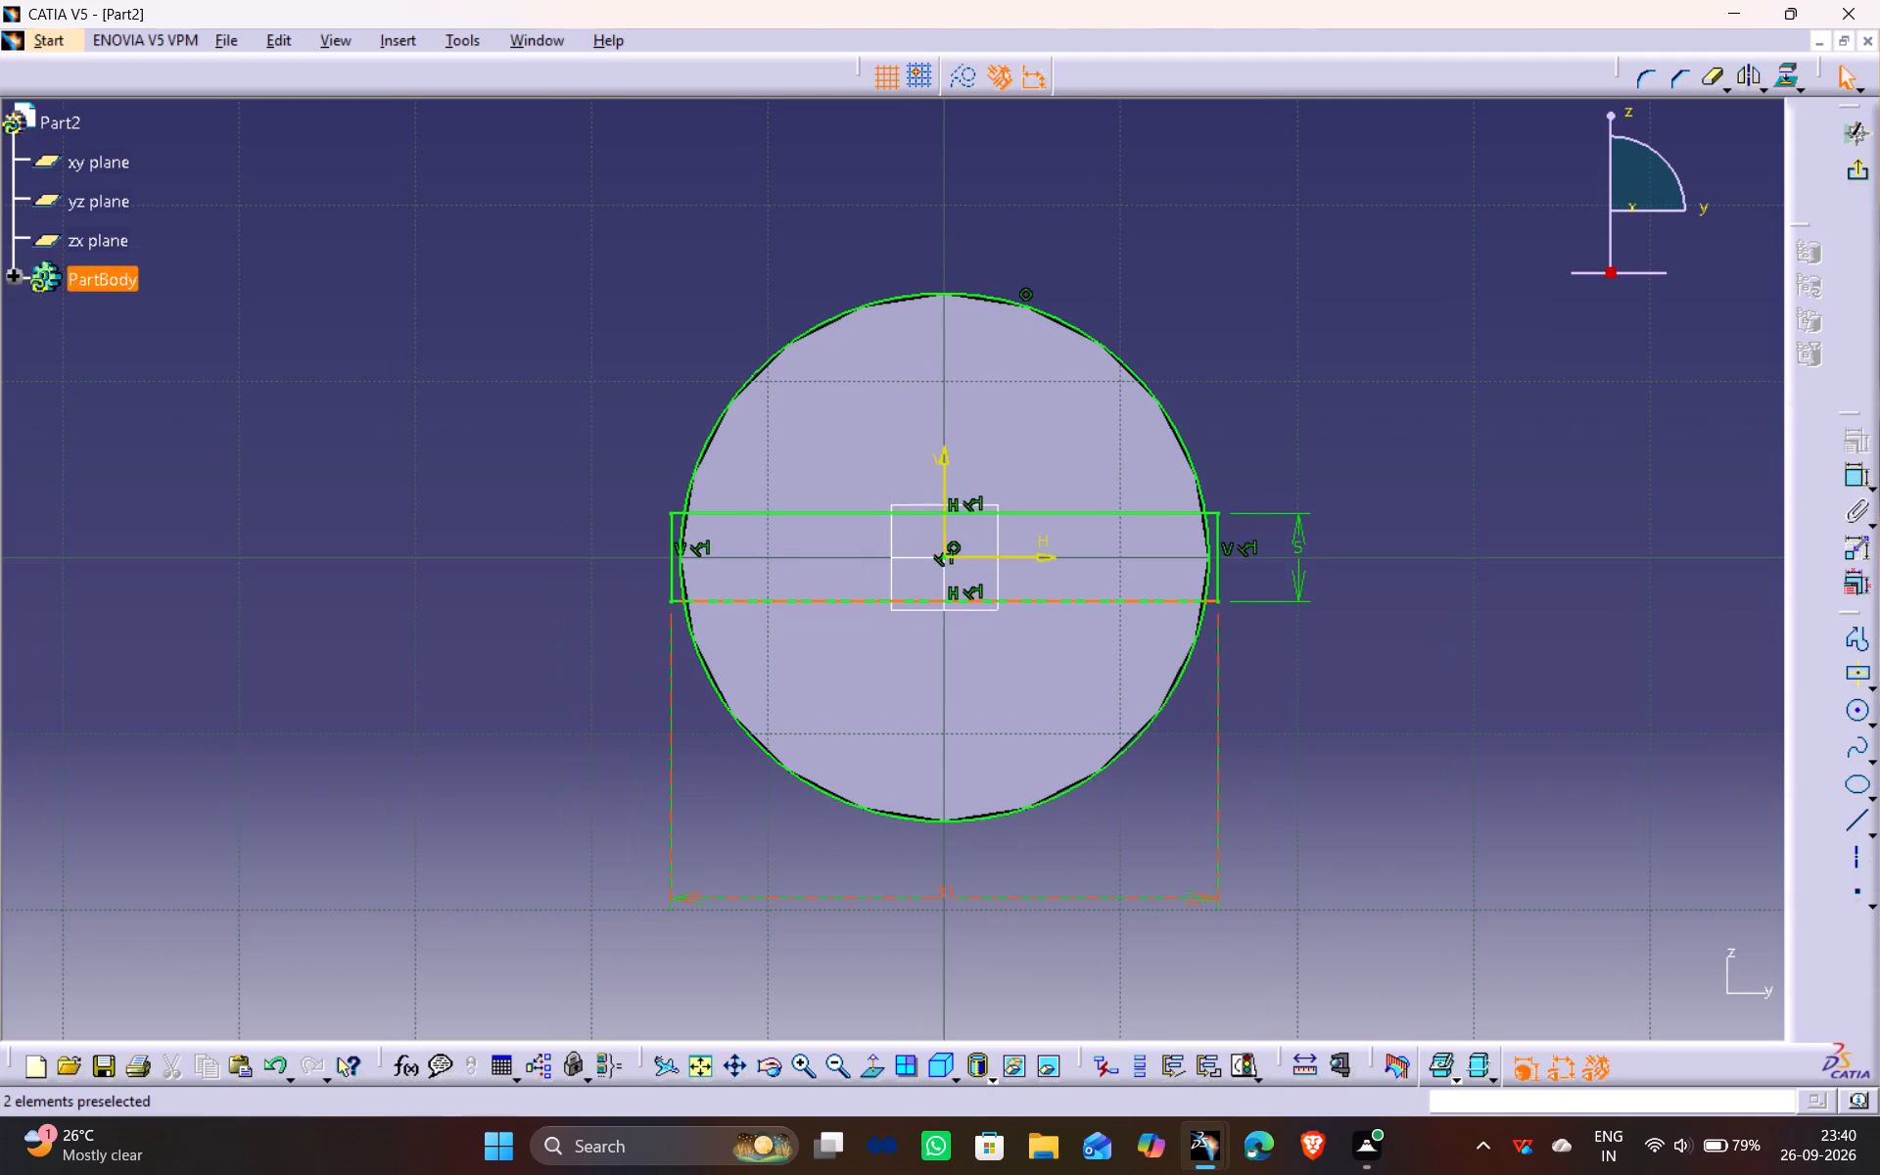
ctrl+middle_drag(1037, 901, 1041, 814)
middle_drag(1323, 897, 1302, 720)
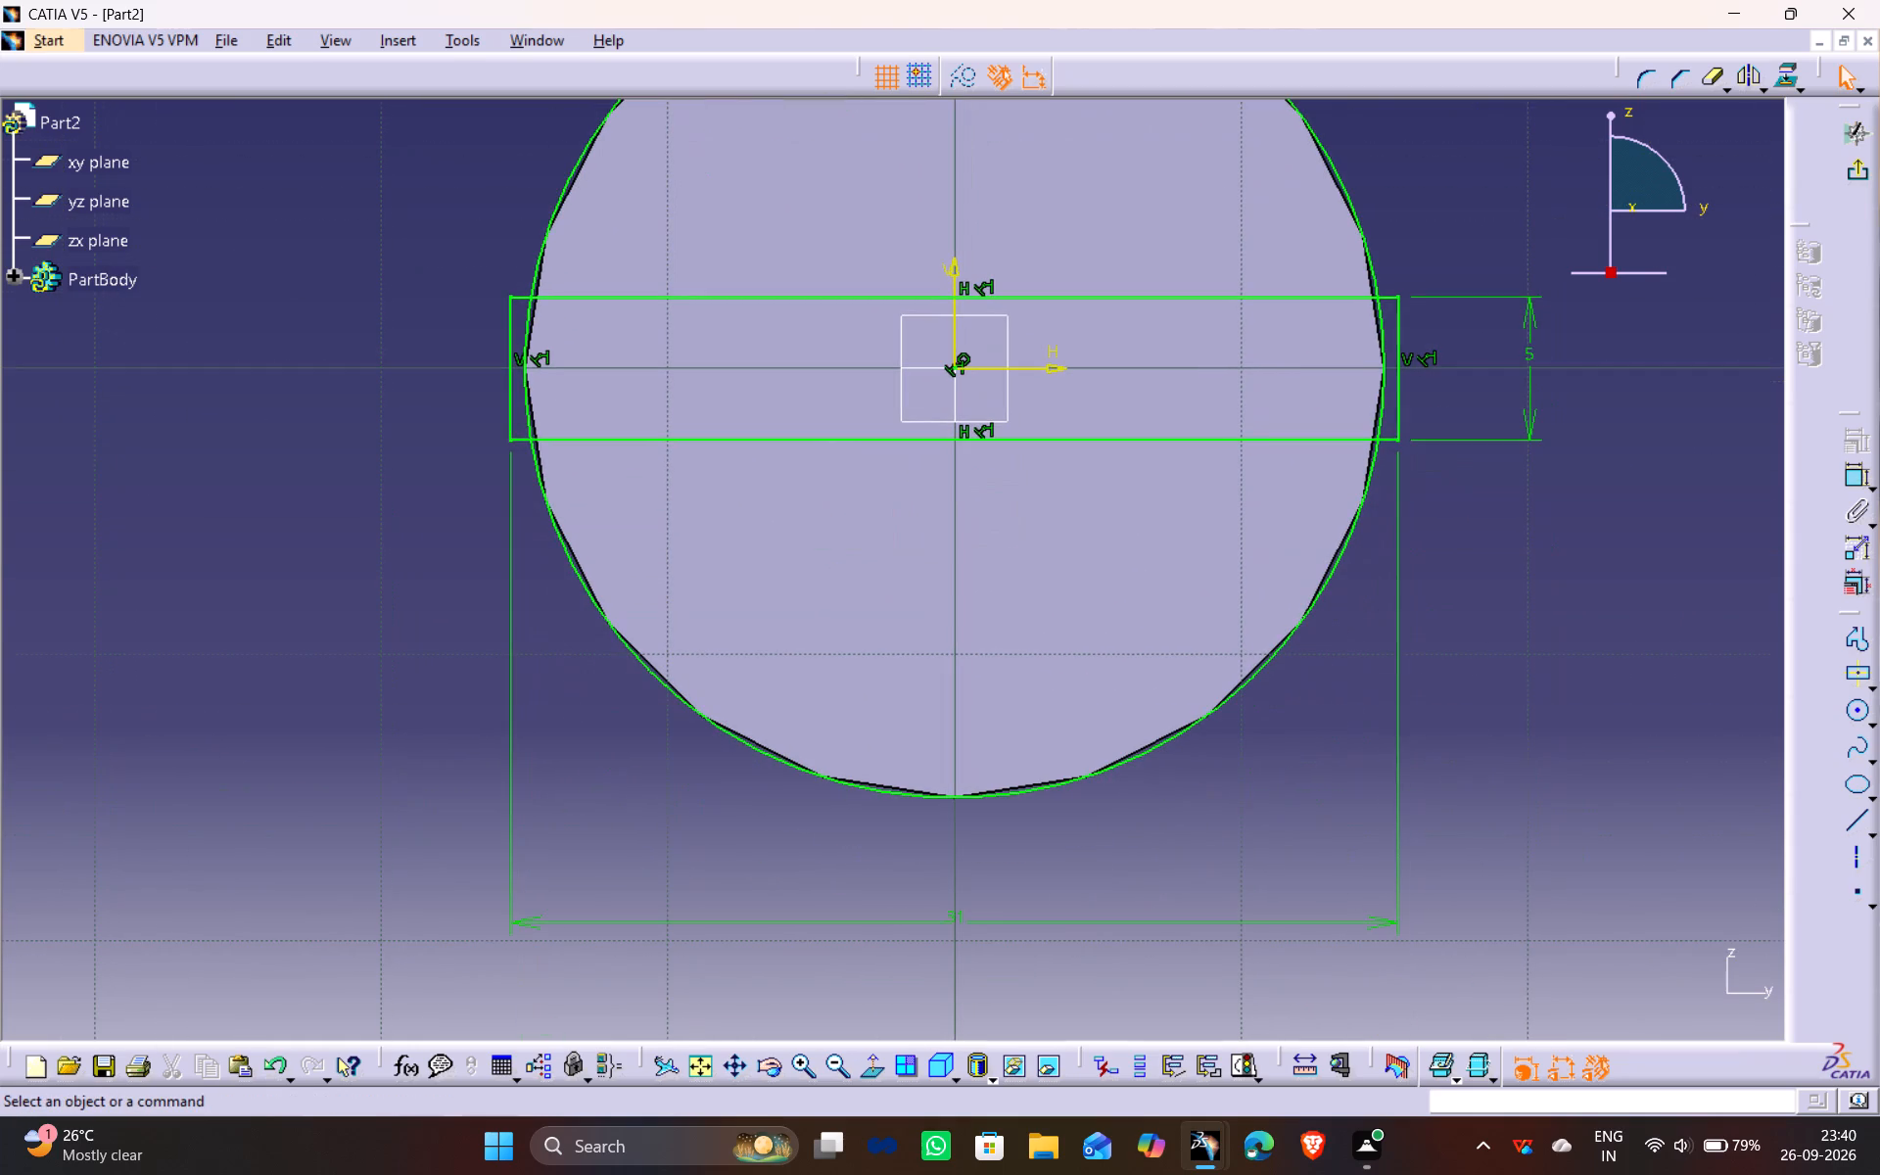
drag(1384, 925, 1419, 661)
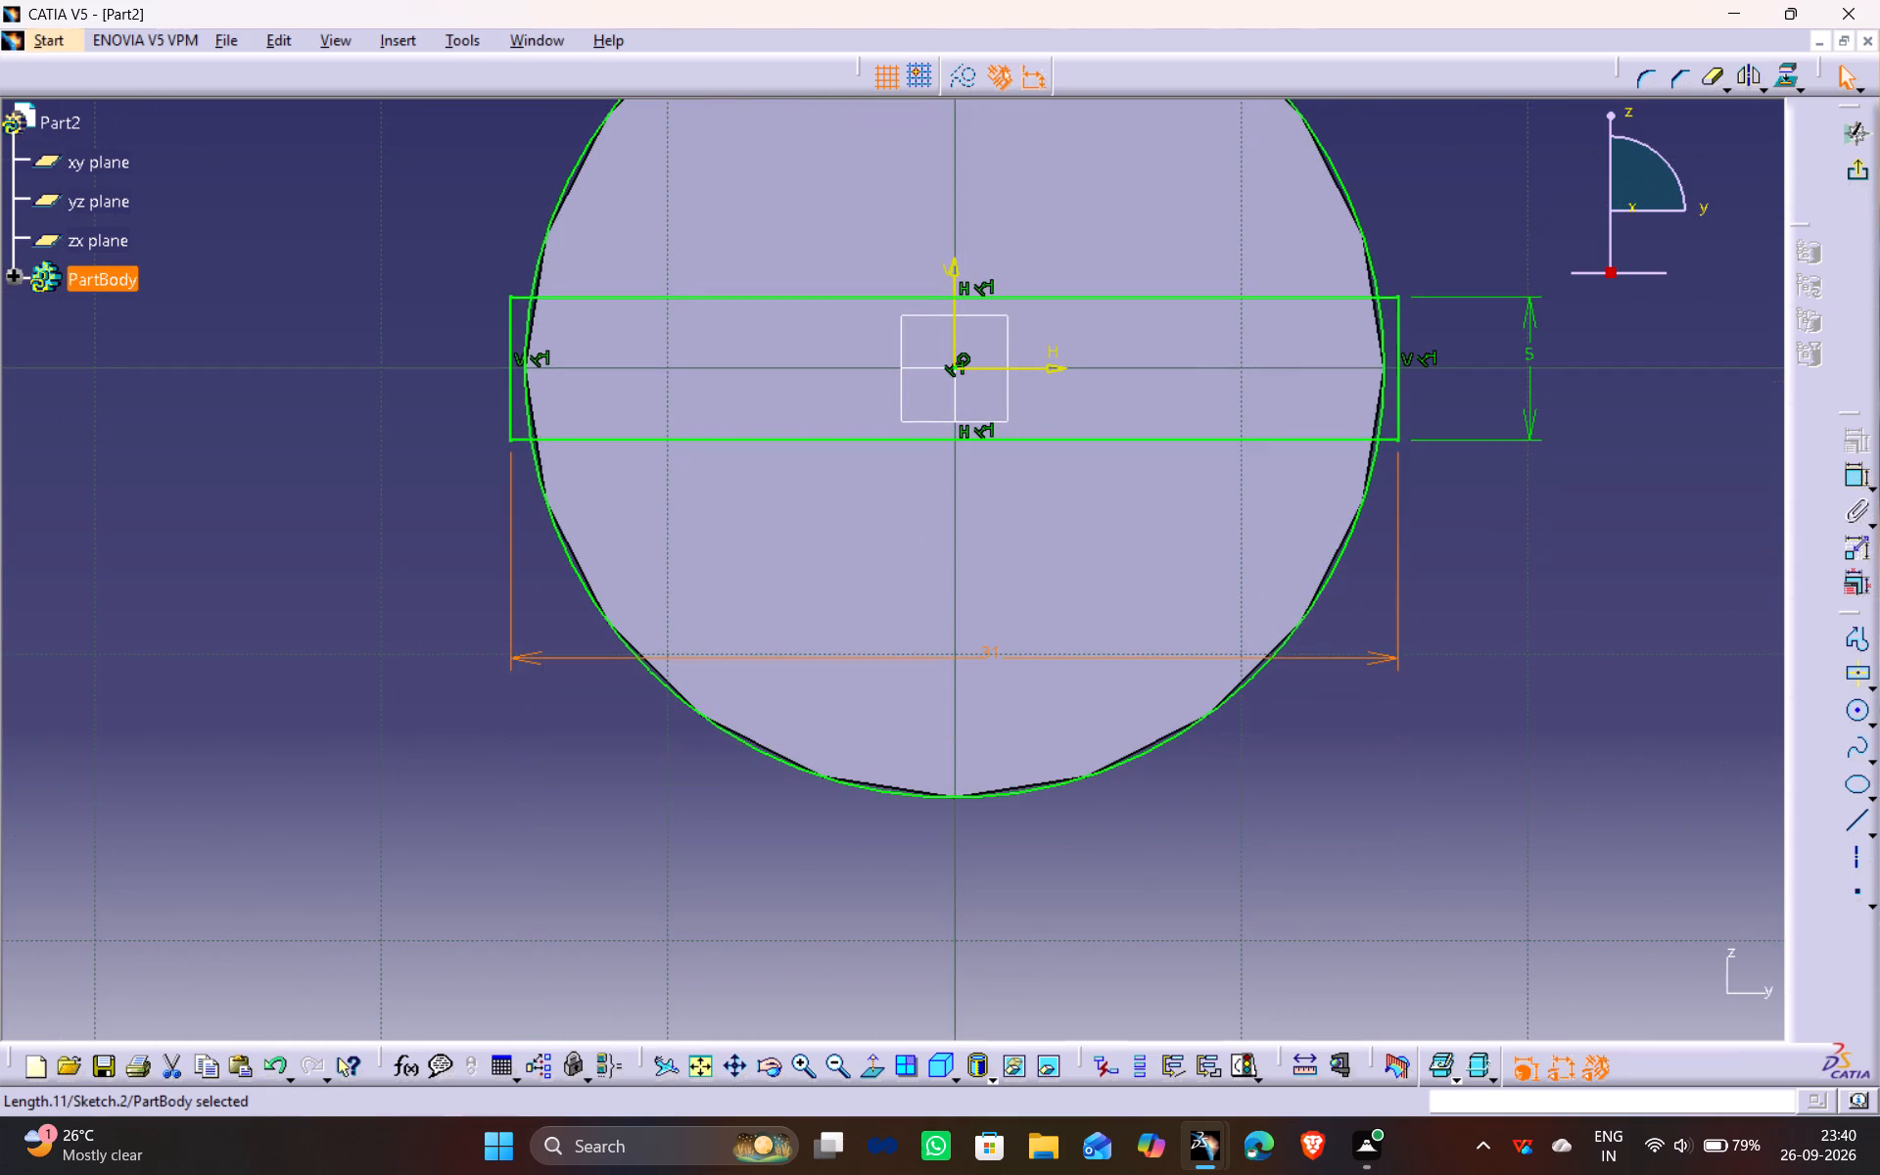
Quick Trim the rectangle's right short edge, agreeing to convert its length into a distance.
middle_drag(1456, 683, 1418, 997)
middle_drag(1420, 909, 1444, 889)
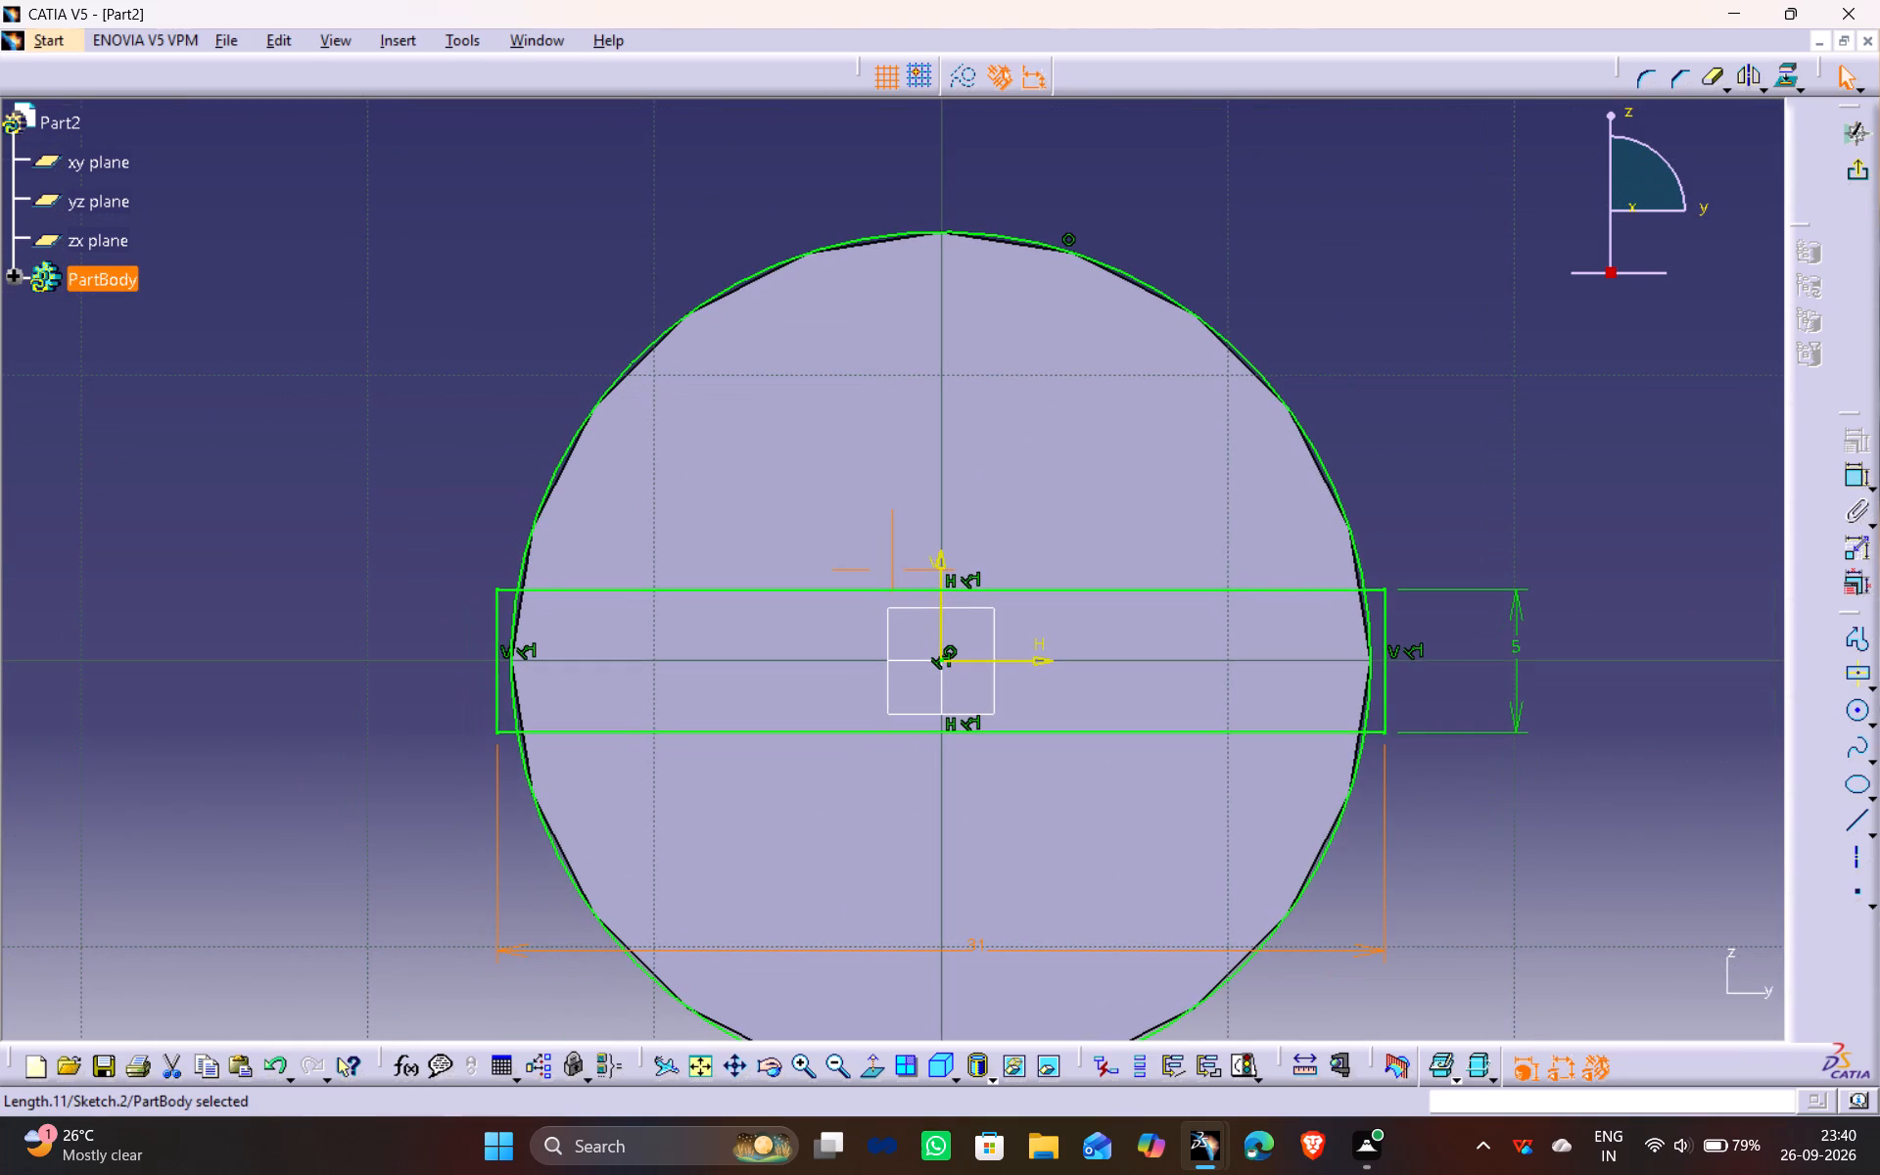
click(1713, 77)
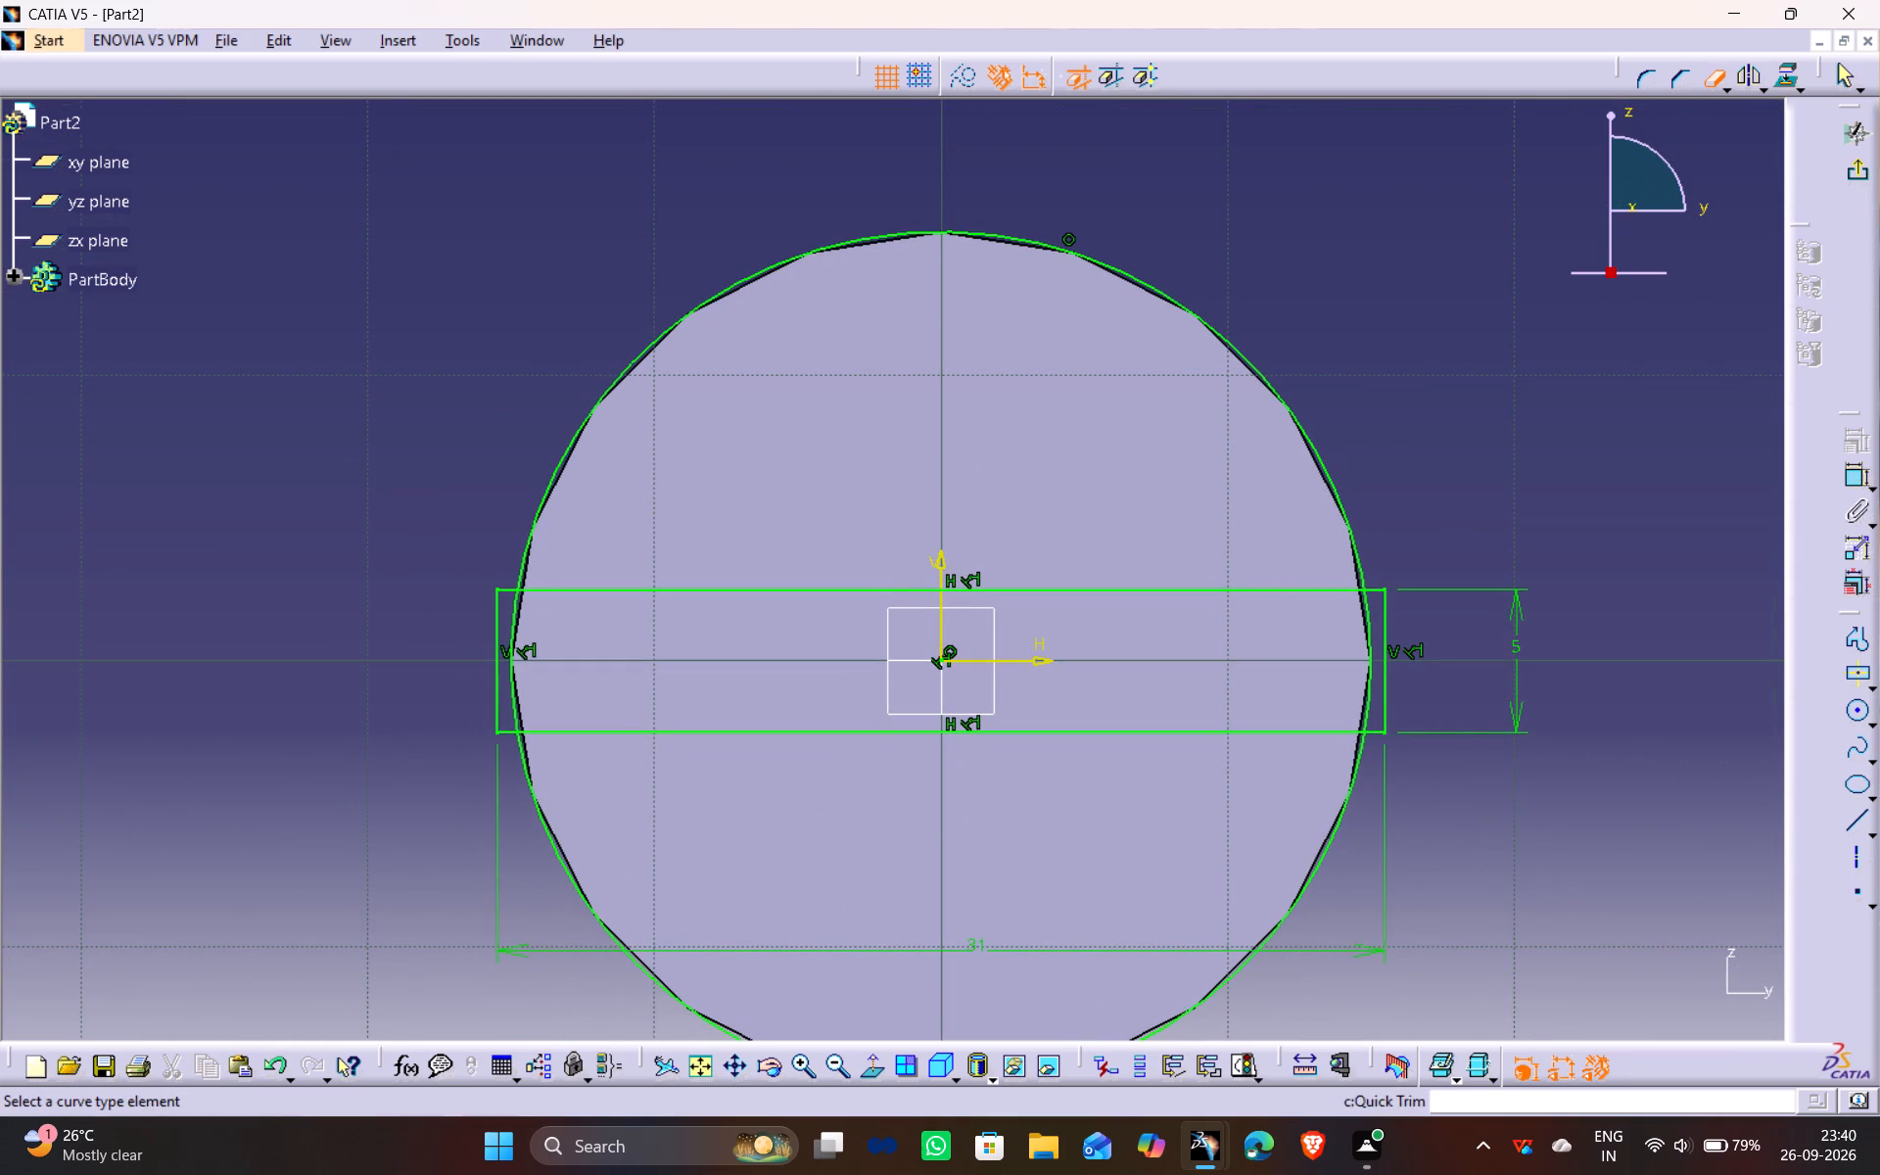
click(1382, 630)
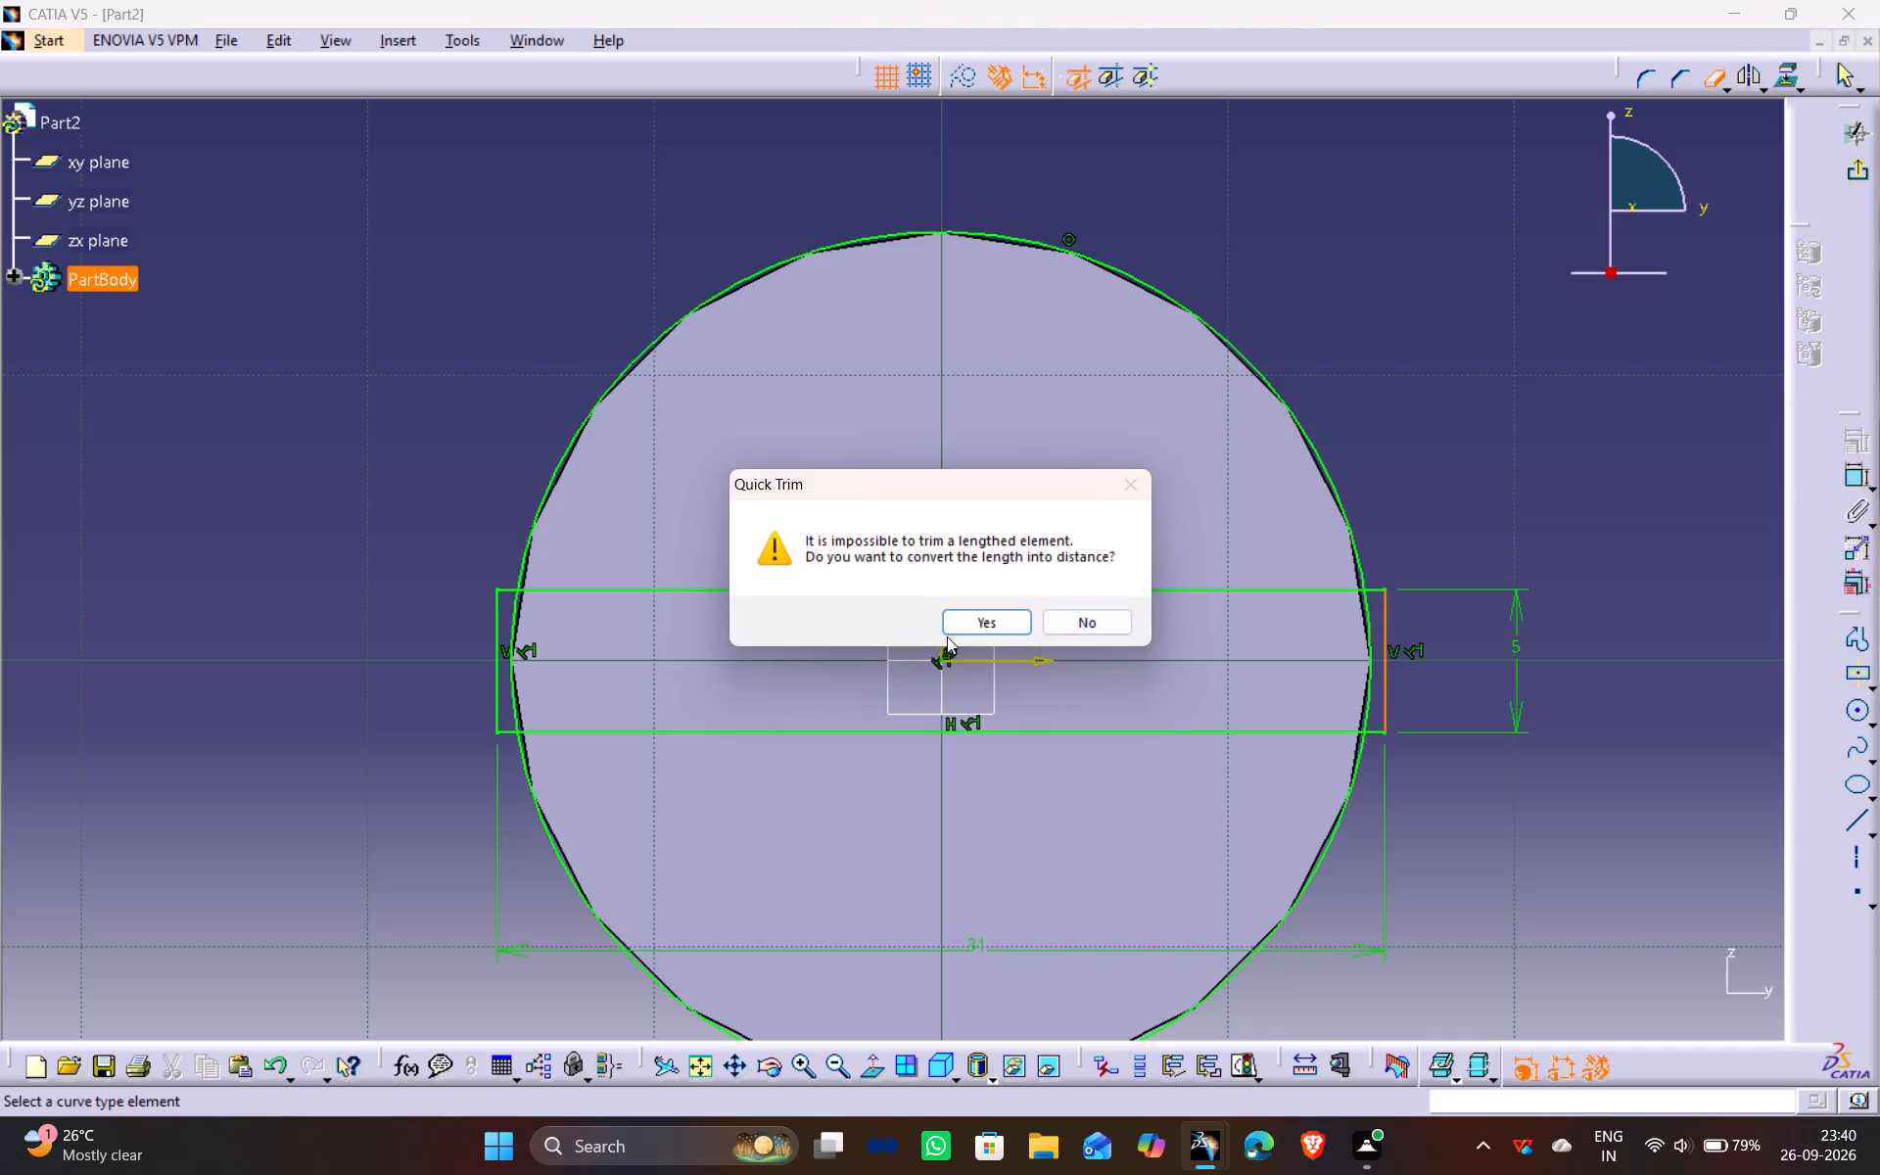
click(978, 631)
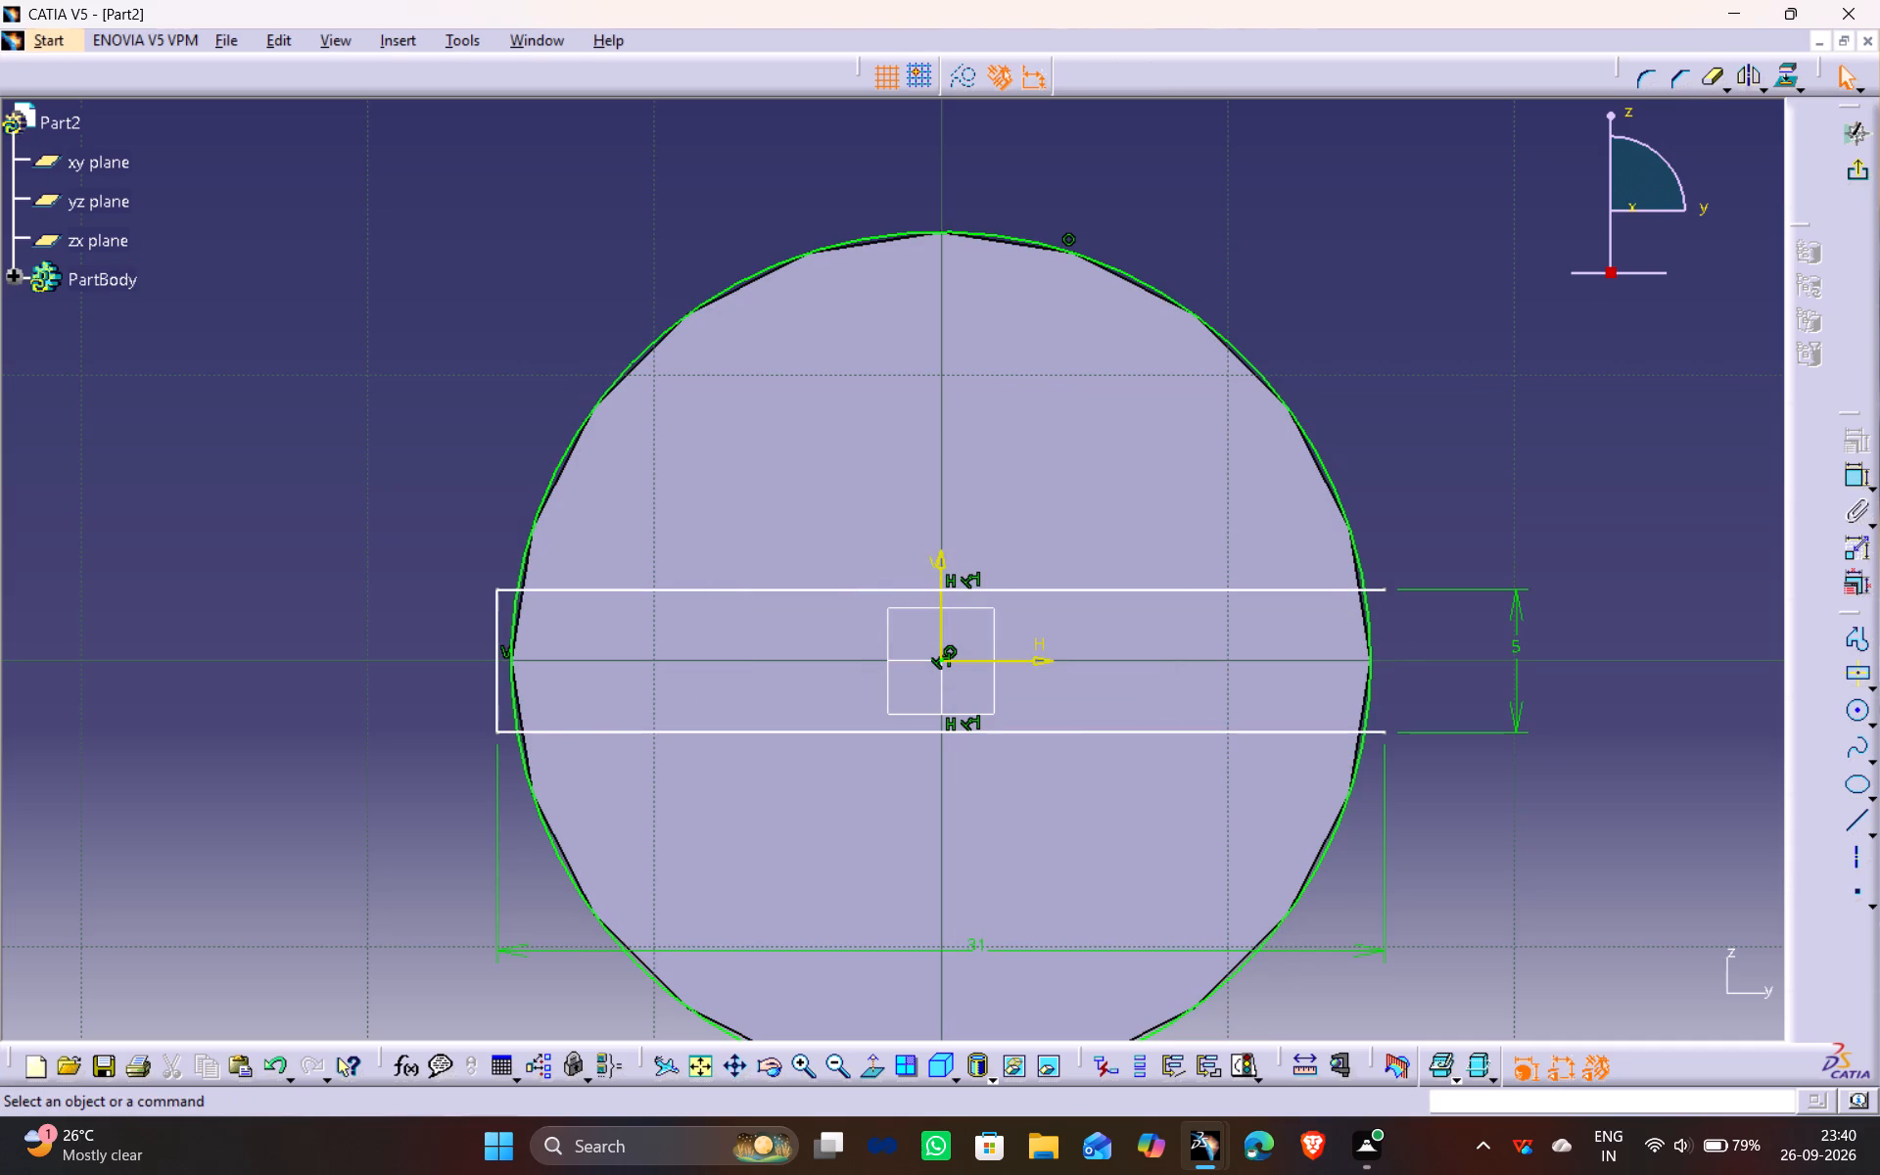
Quick Trim the right ends of both horizontal lines back to the circle, agreeing to convert the length into a distance.
click(1724, 74)
click(1716, 75)
click(1714, 76)
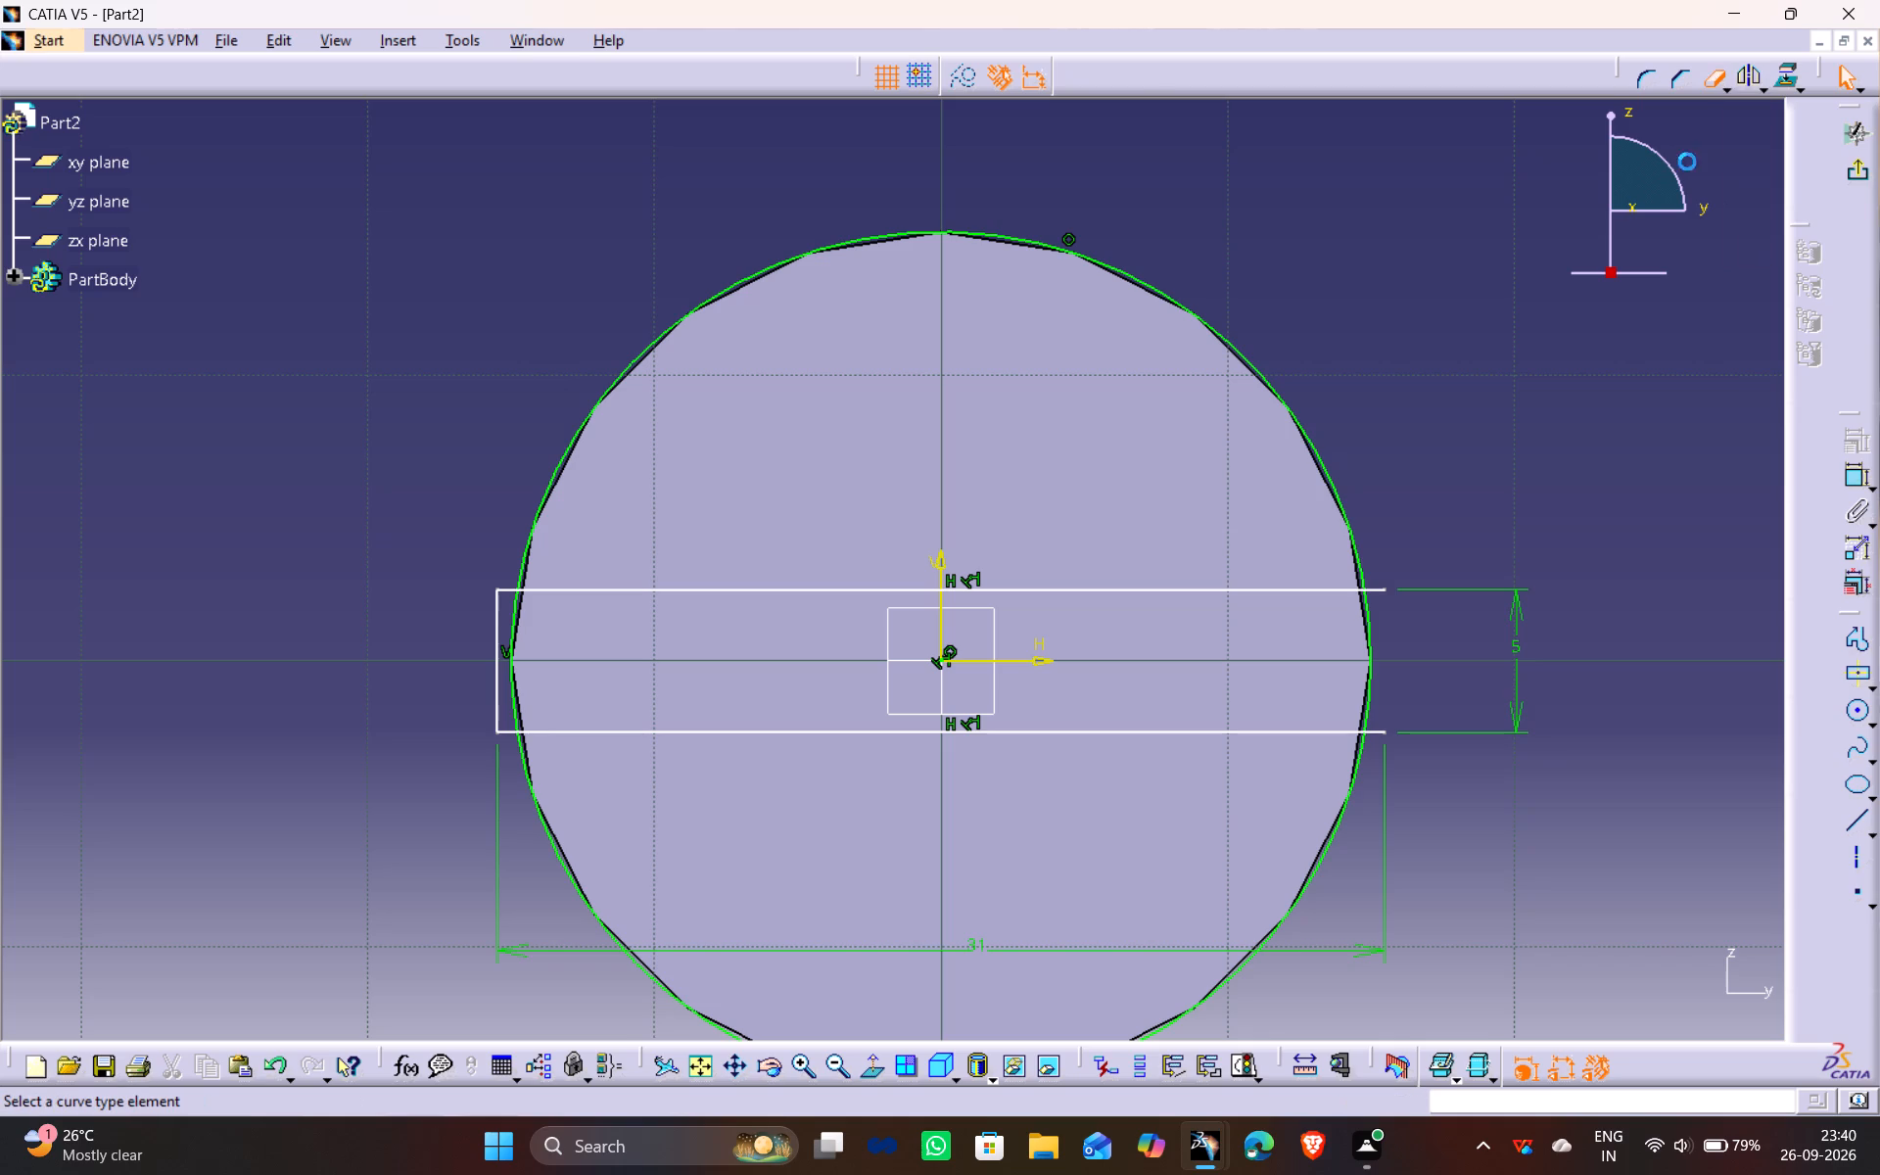
click(1373, 591)
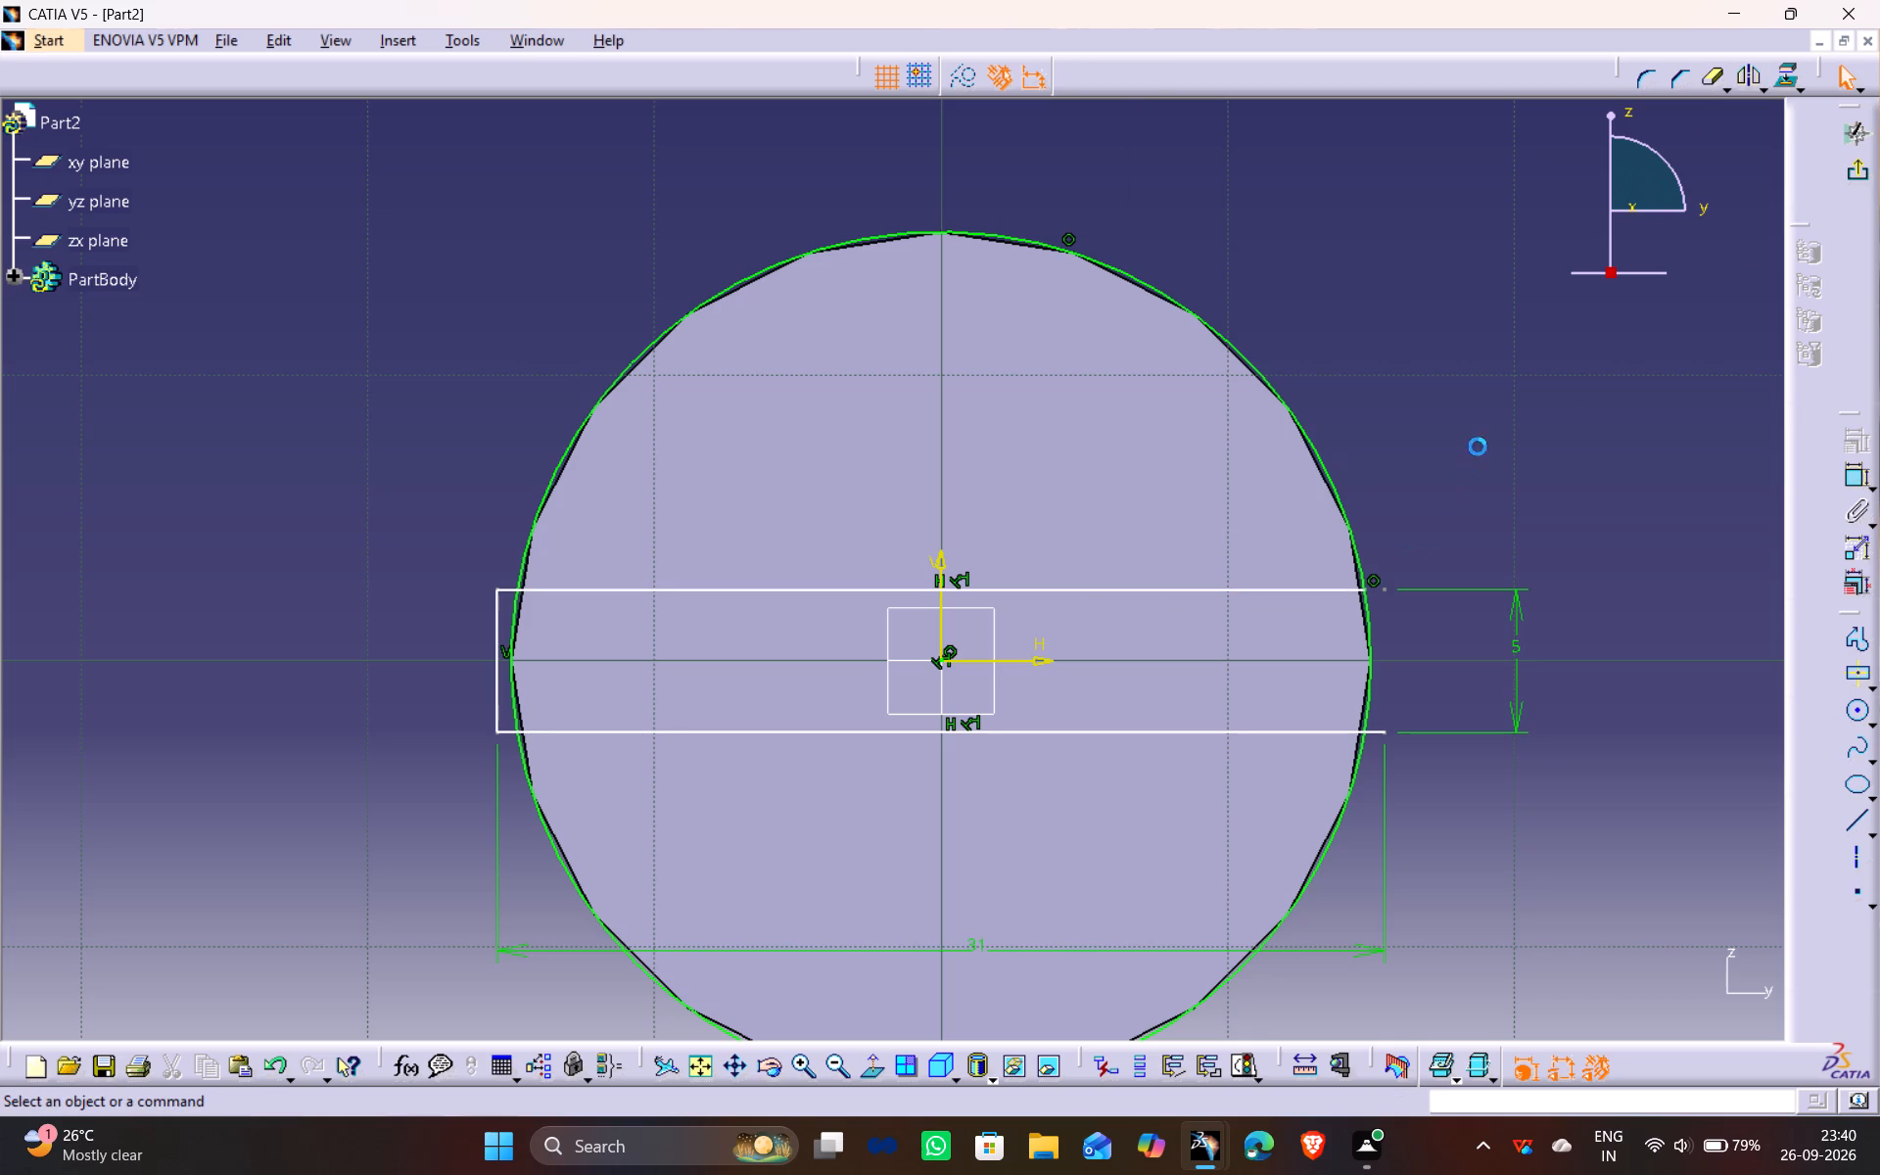
click(1713, 80)
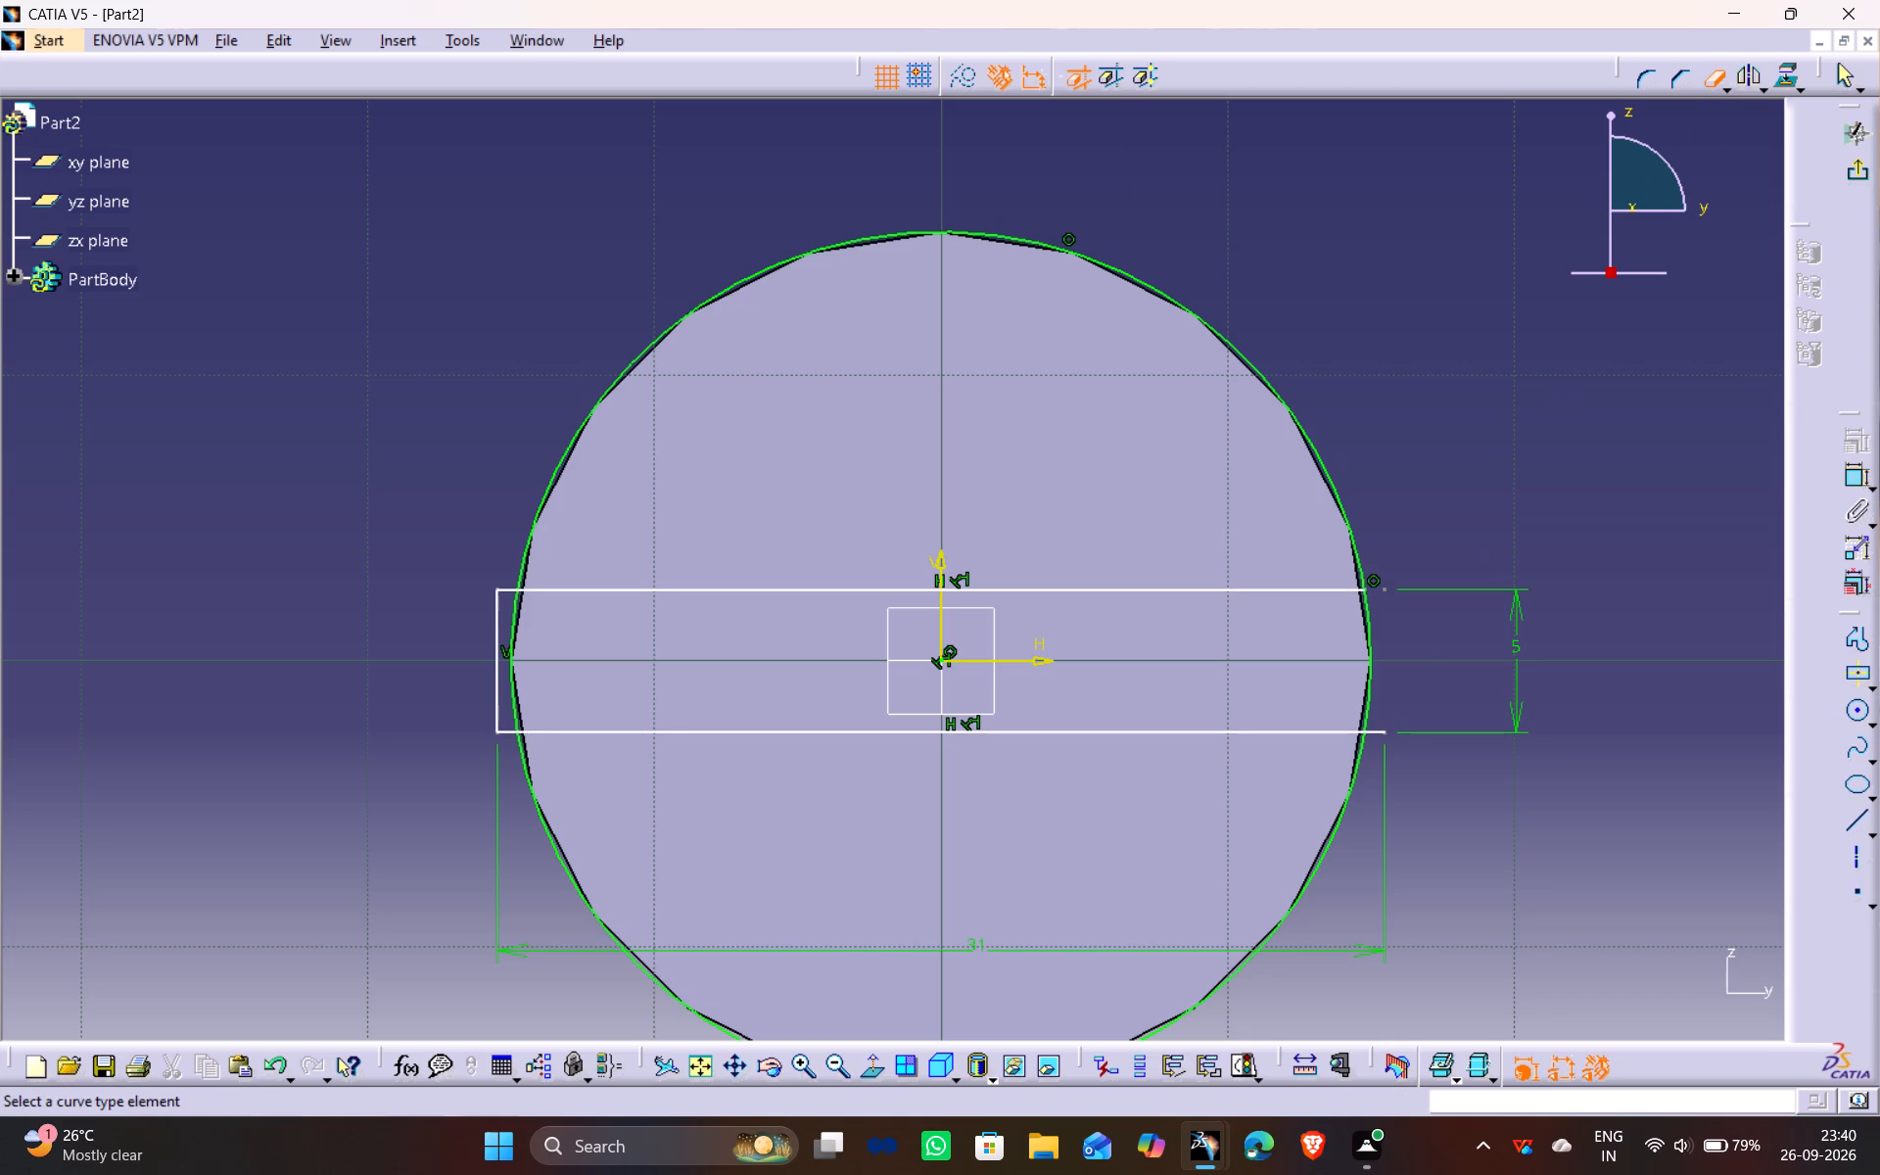
click(1380, 733)
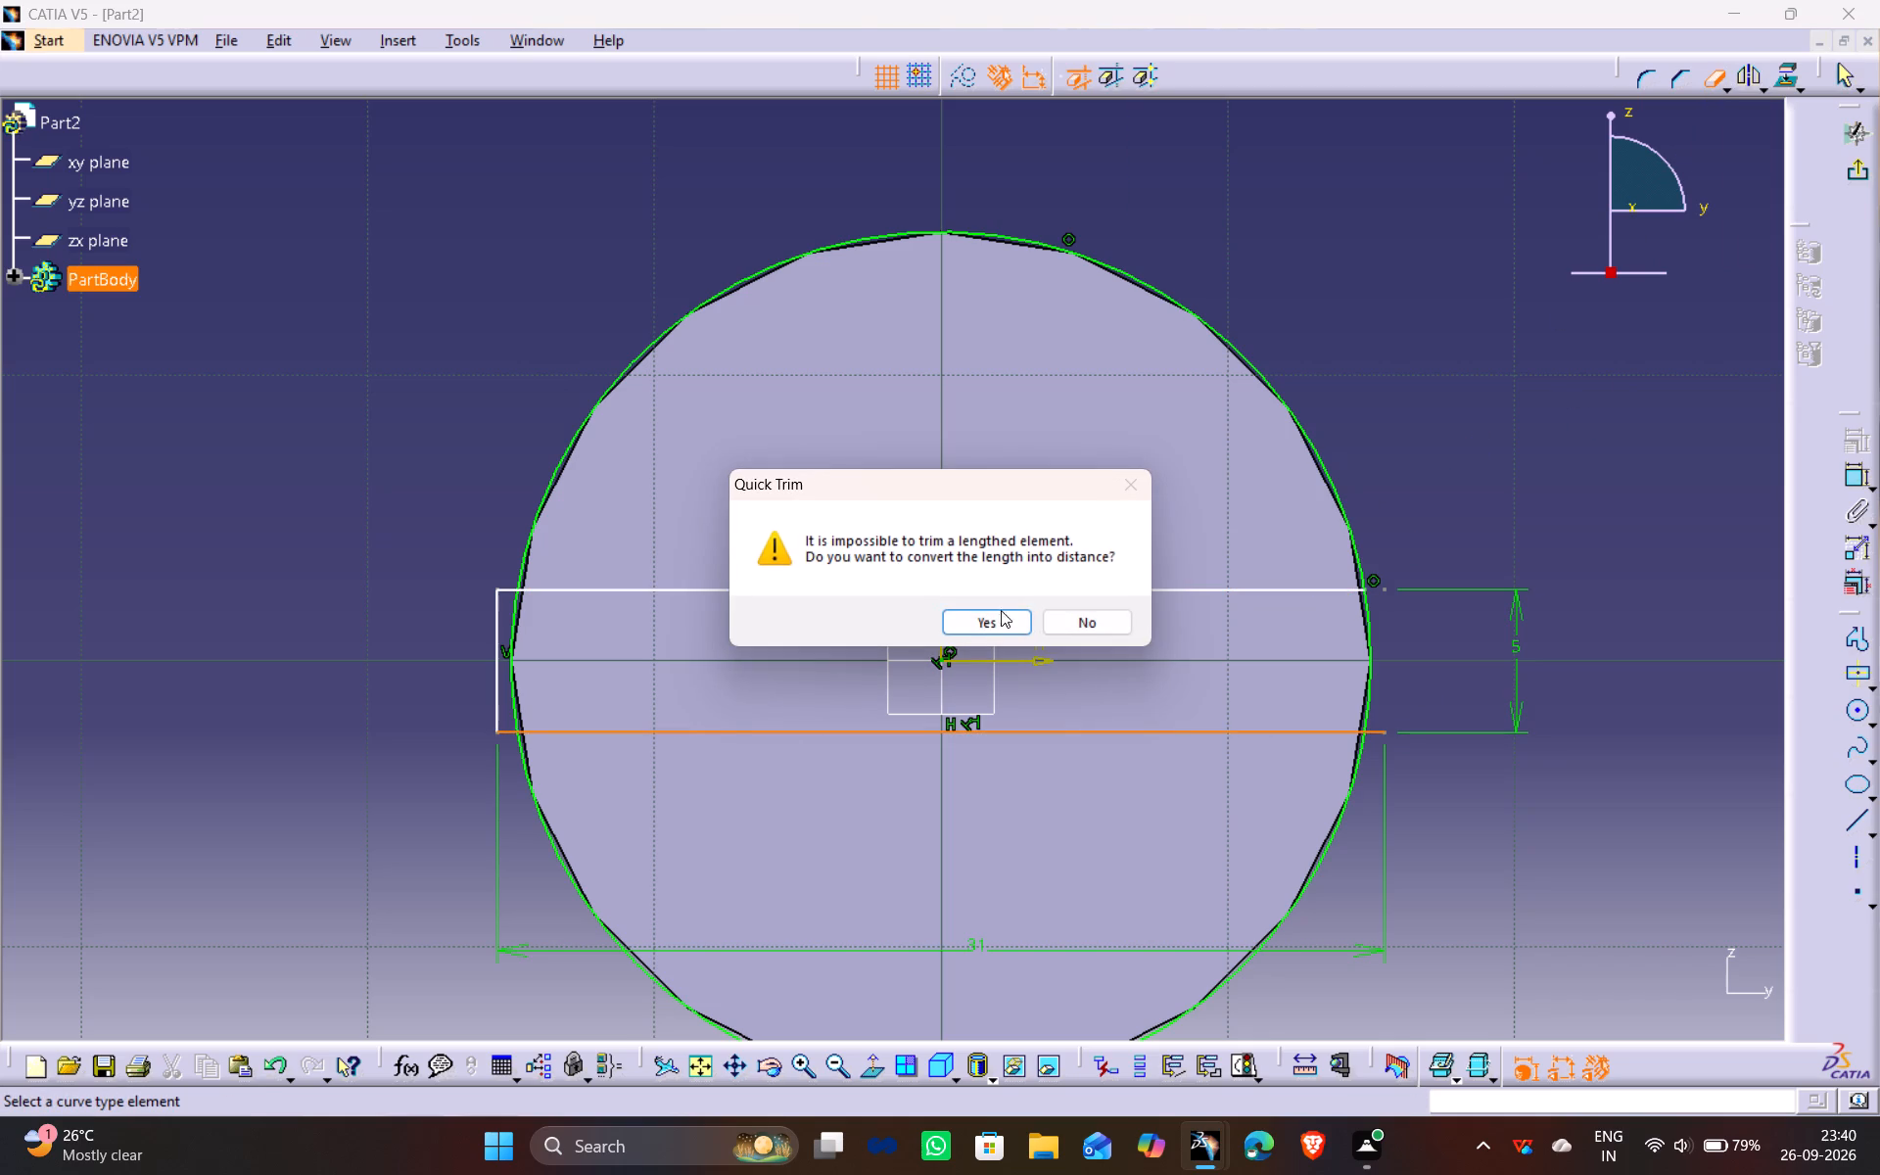
click(985, 620)
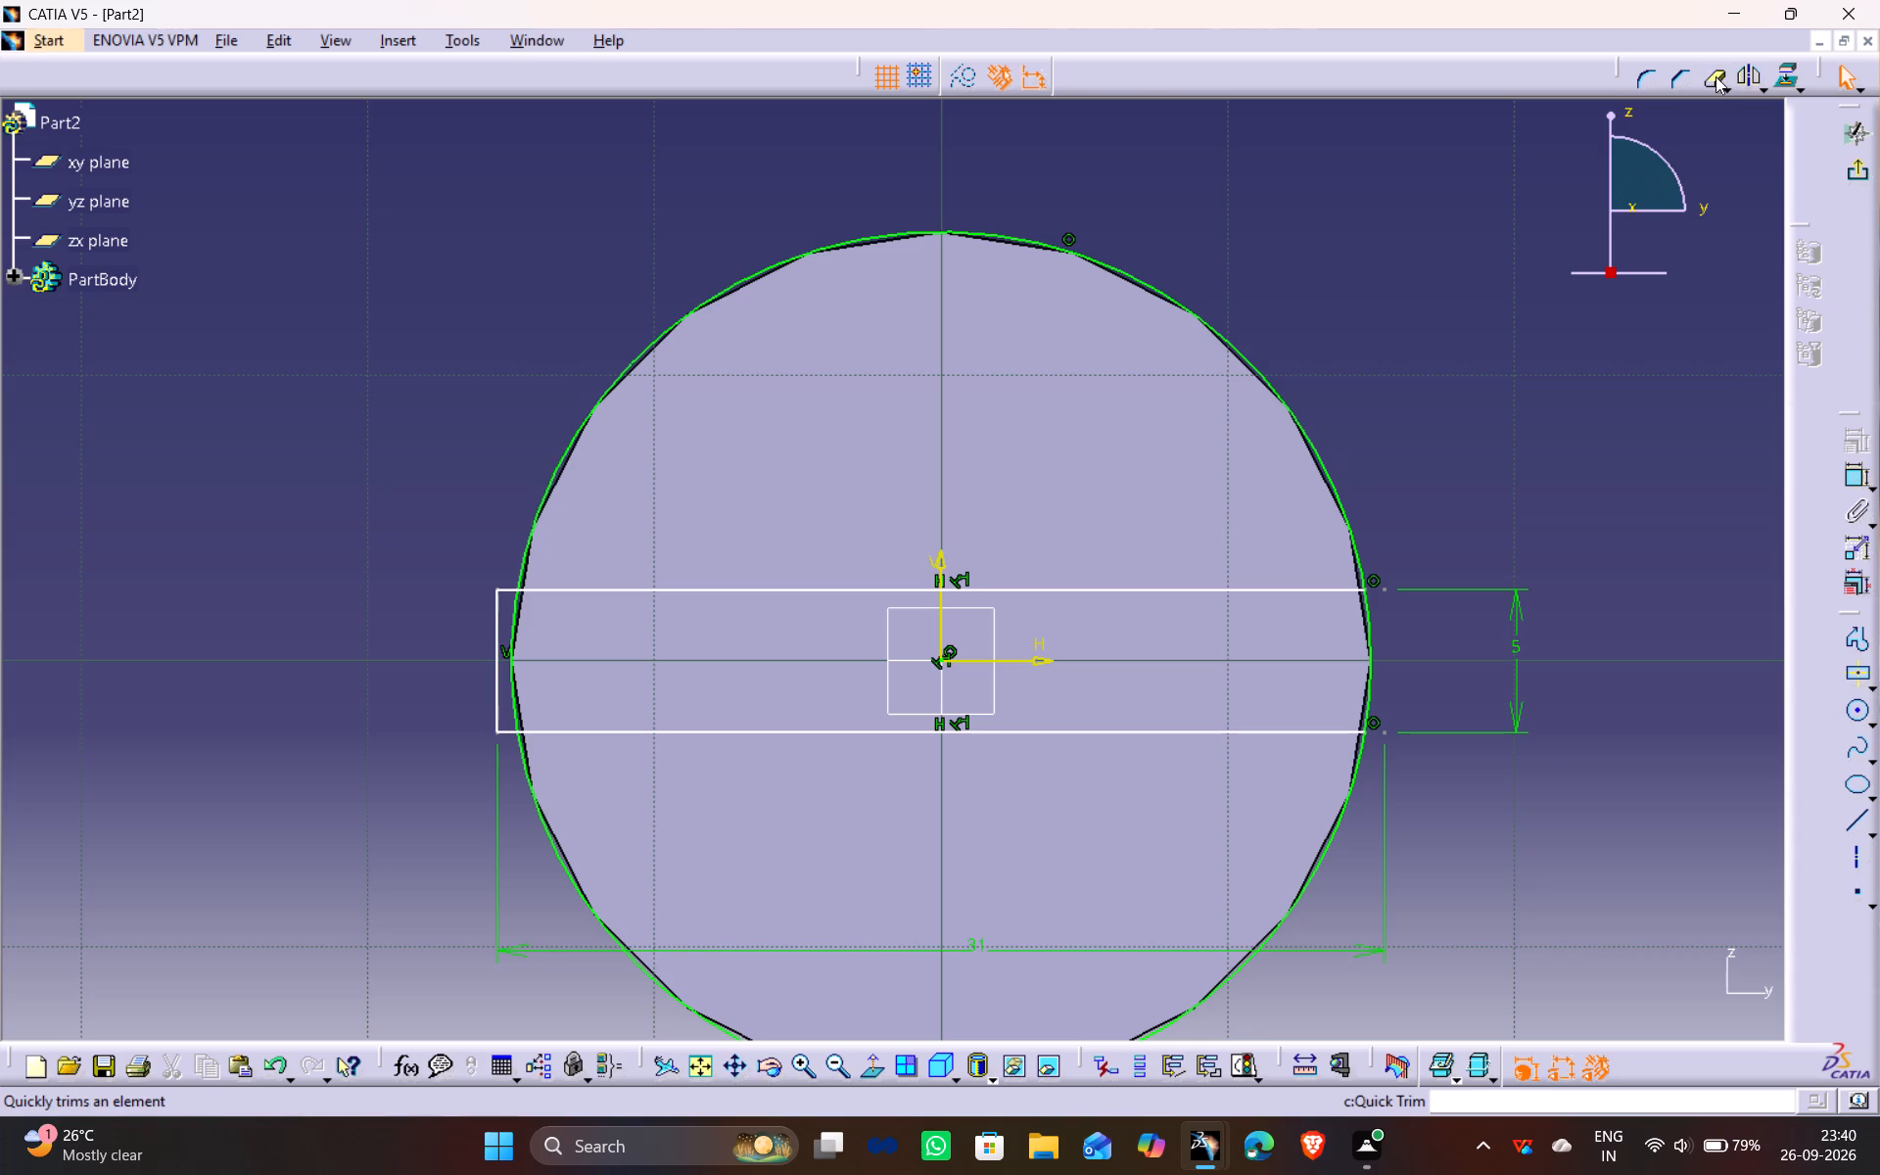
Quick Trim the left ends of both horizontal lines back to the circle and remove the rectangle's left short edge.
click(1716, 83)
click(504, 590)
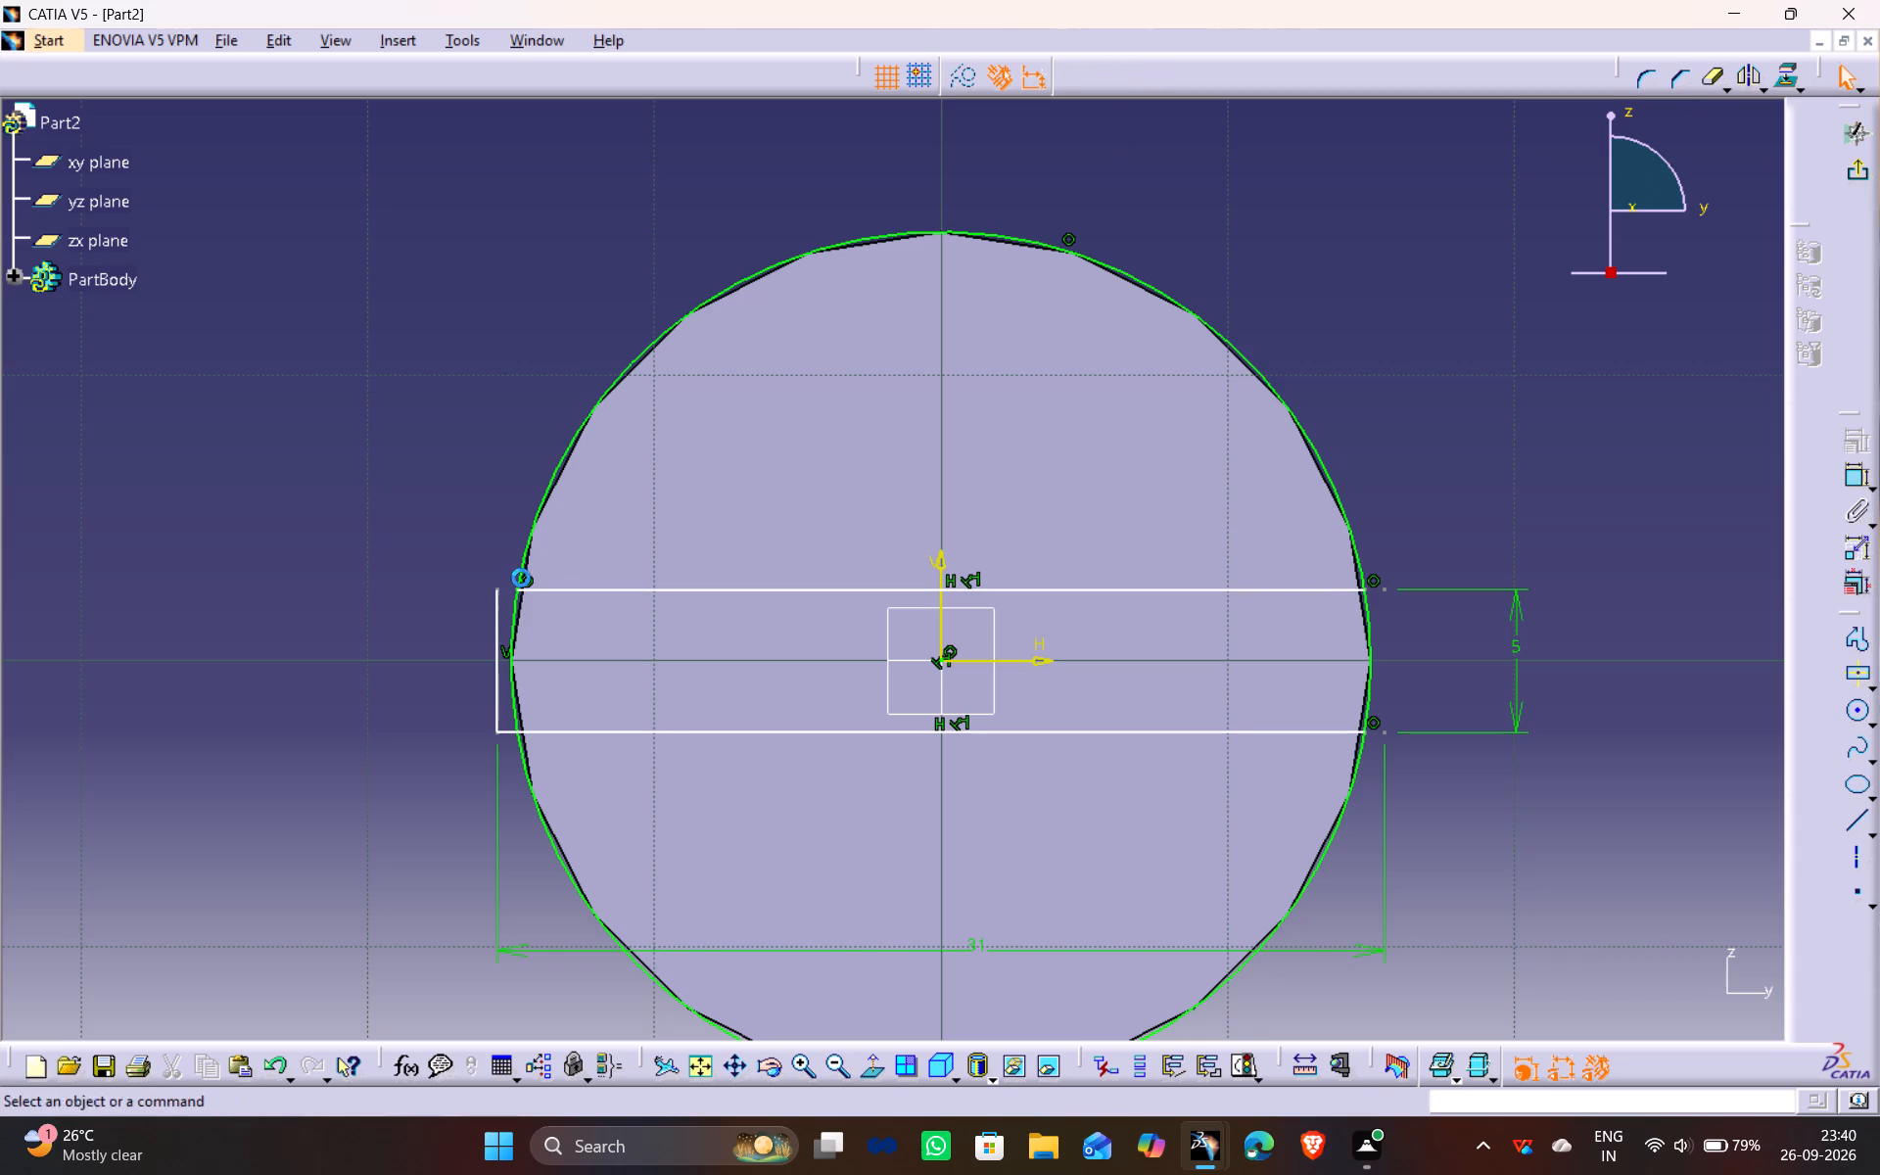
click(1709, 84)
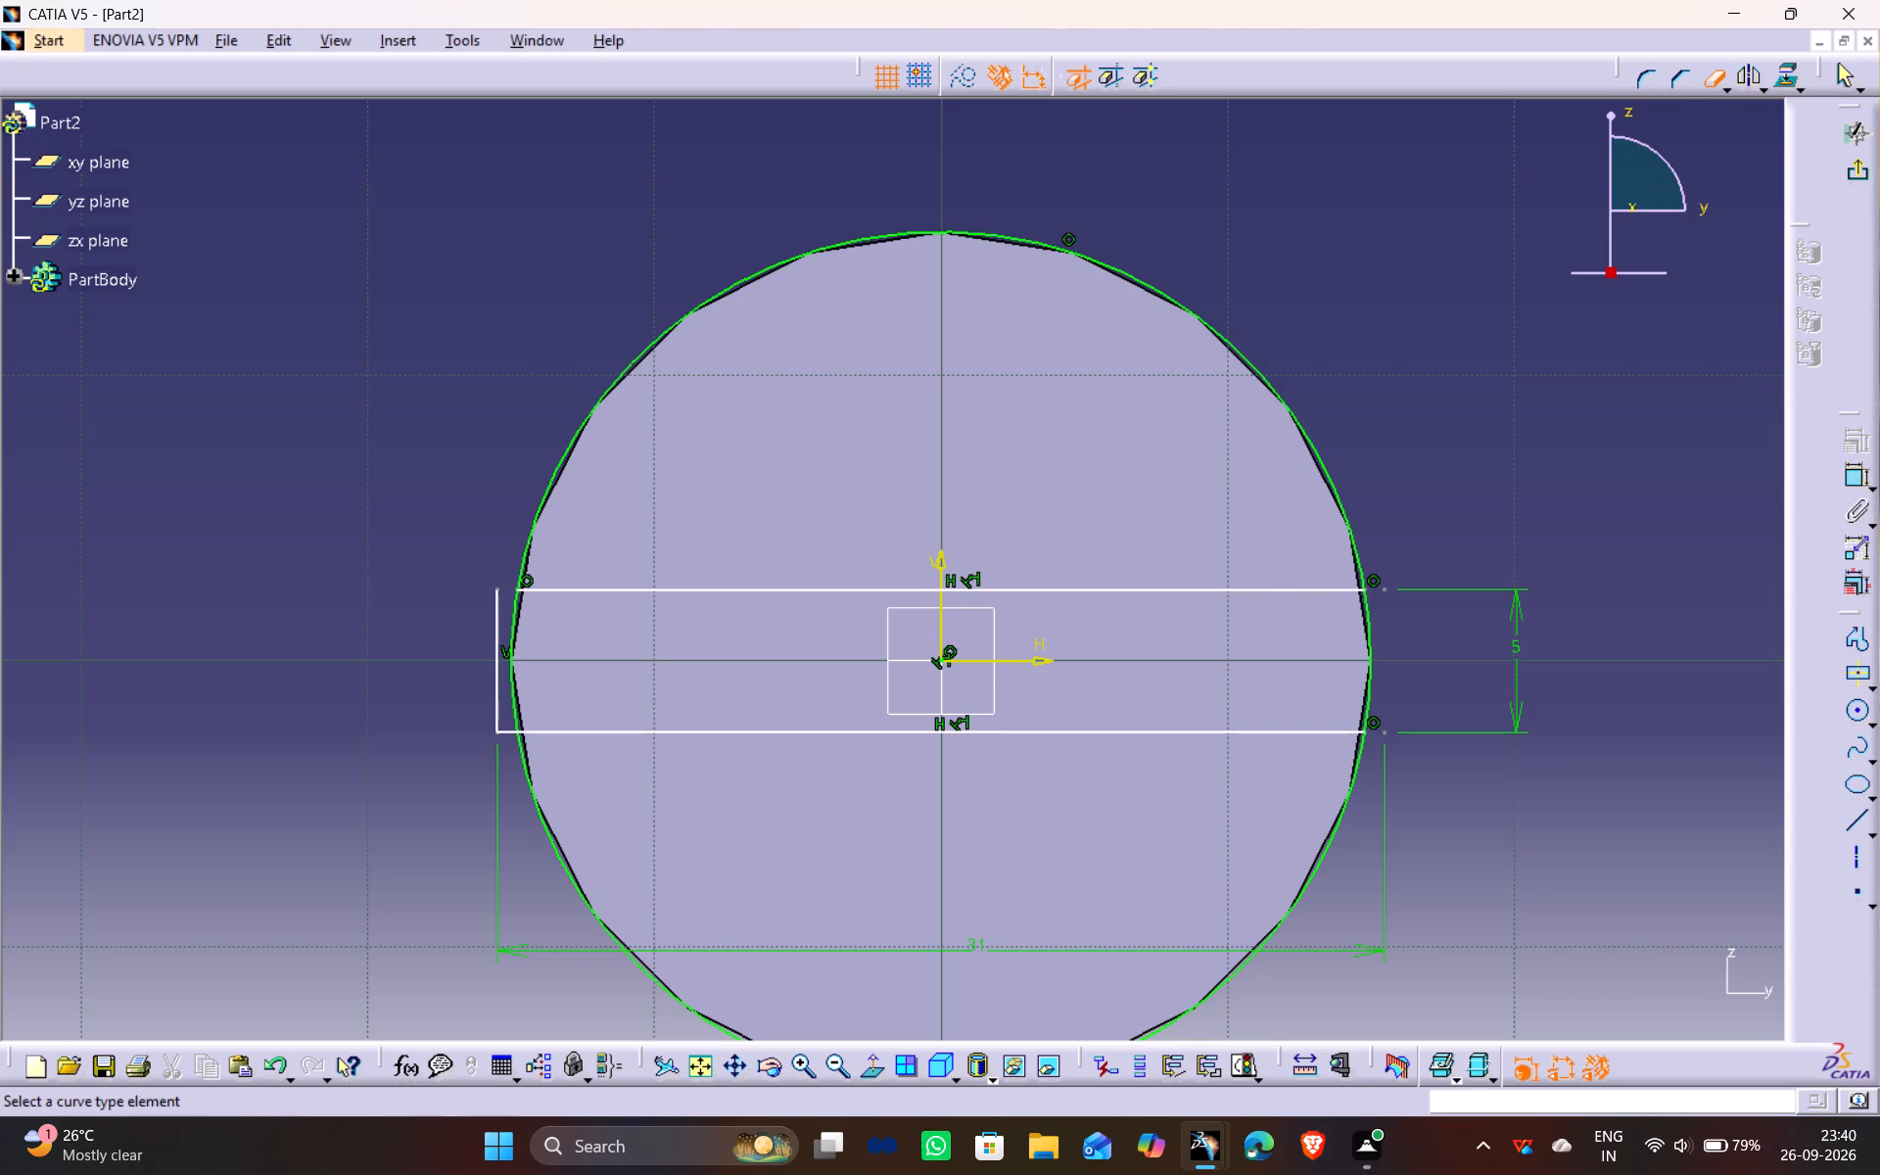
click(510, 732)
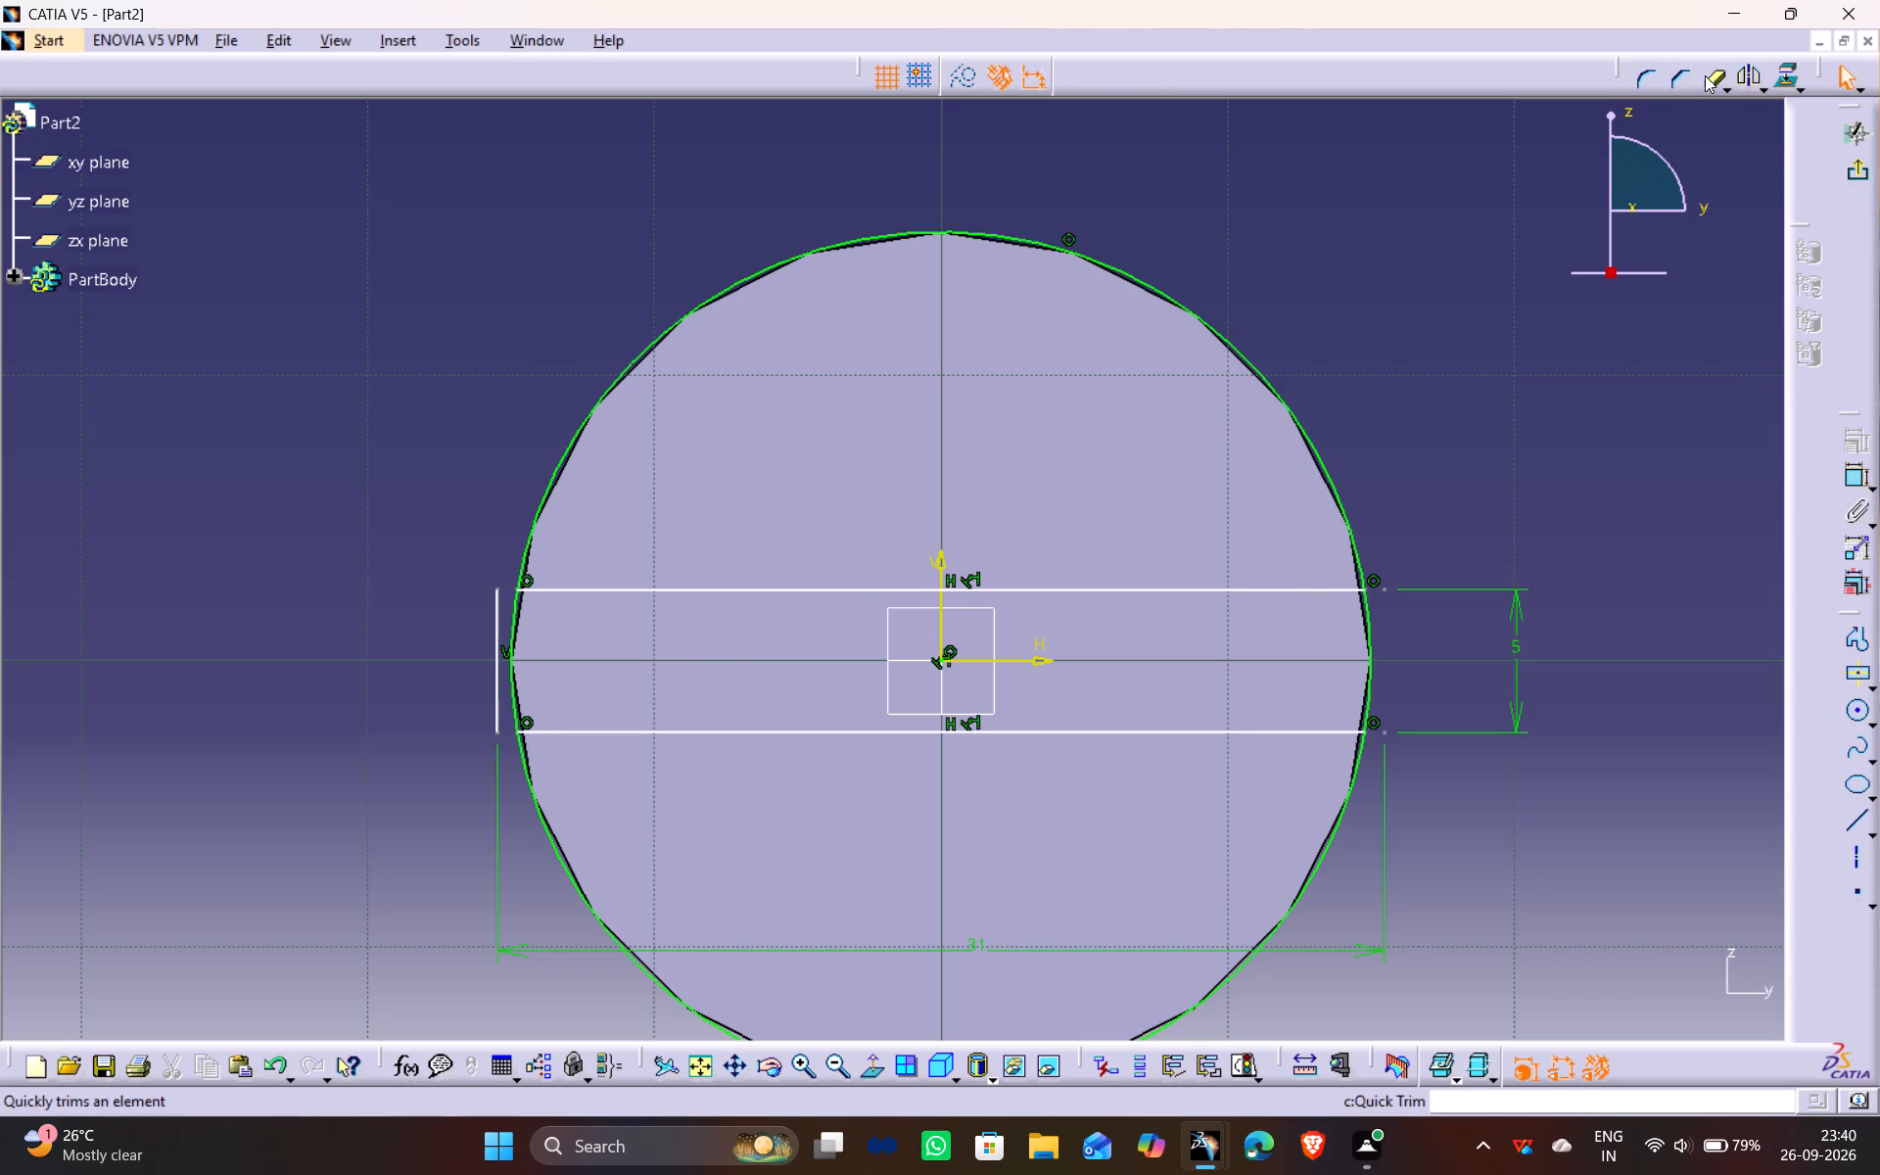
click(1715, 81)
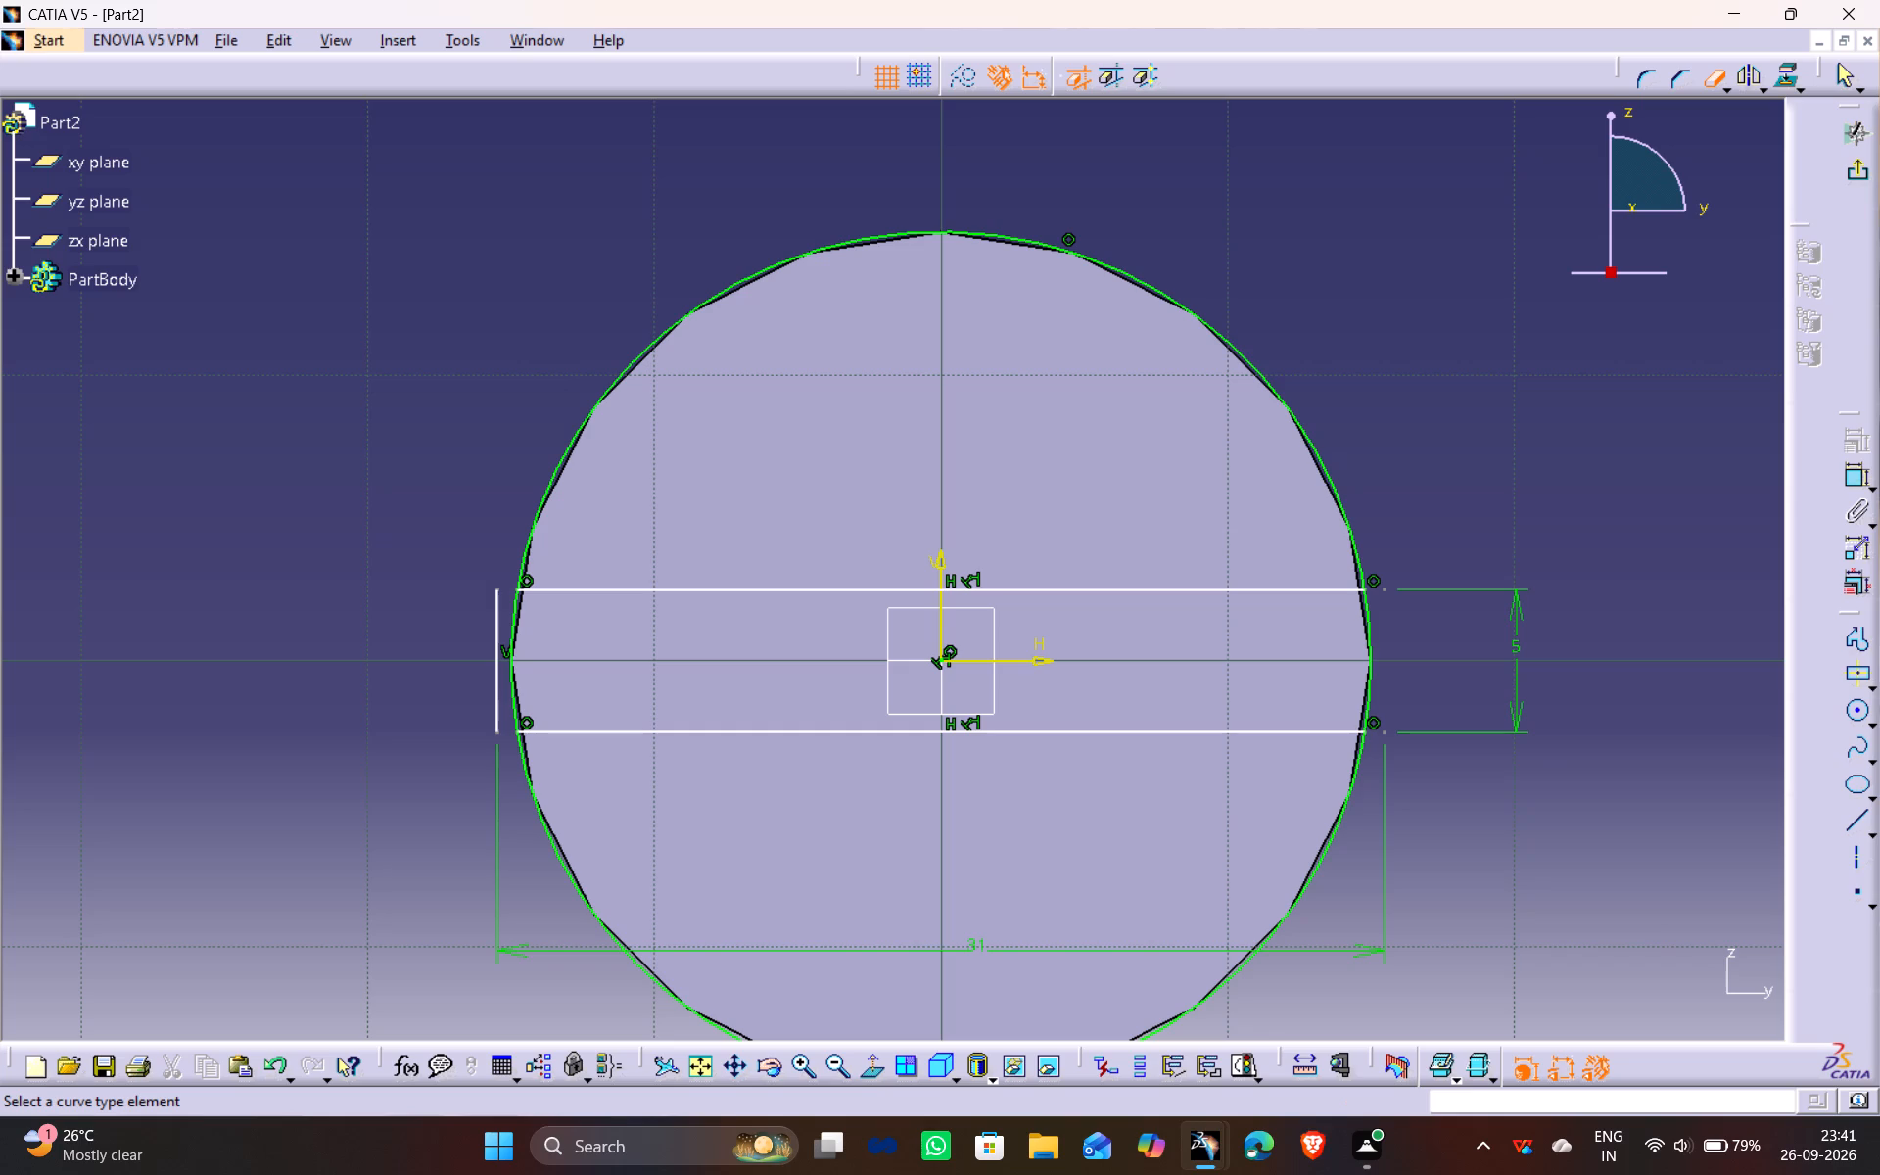
click(499, 687)
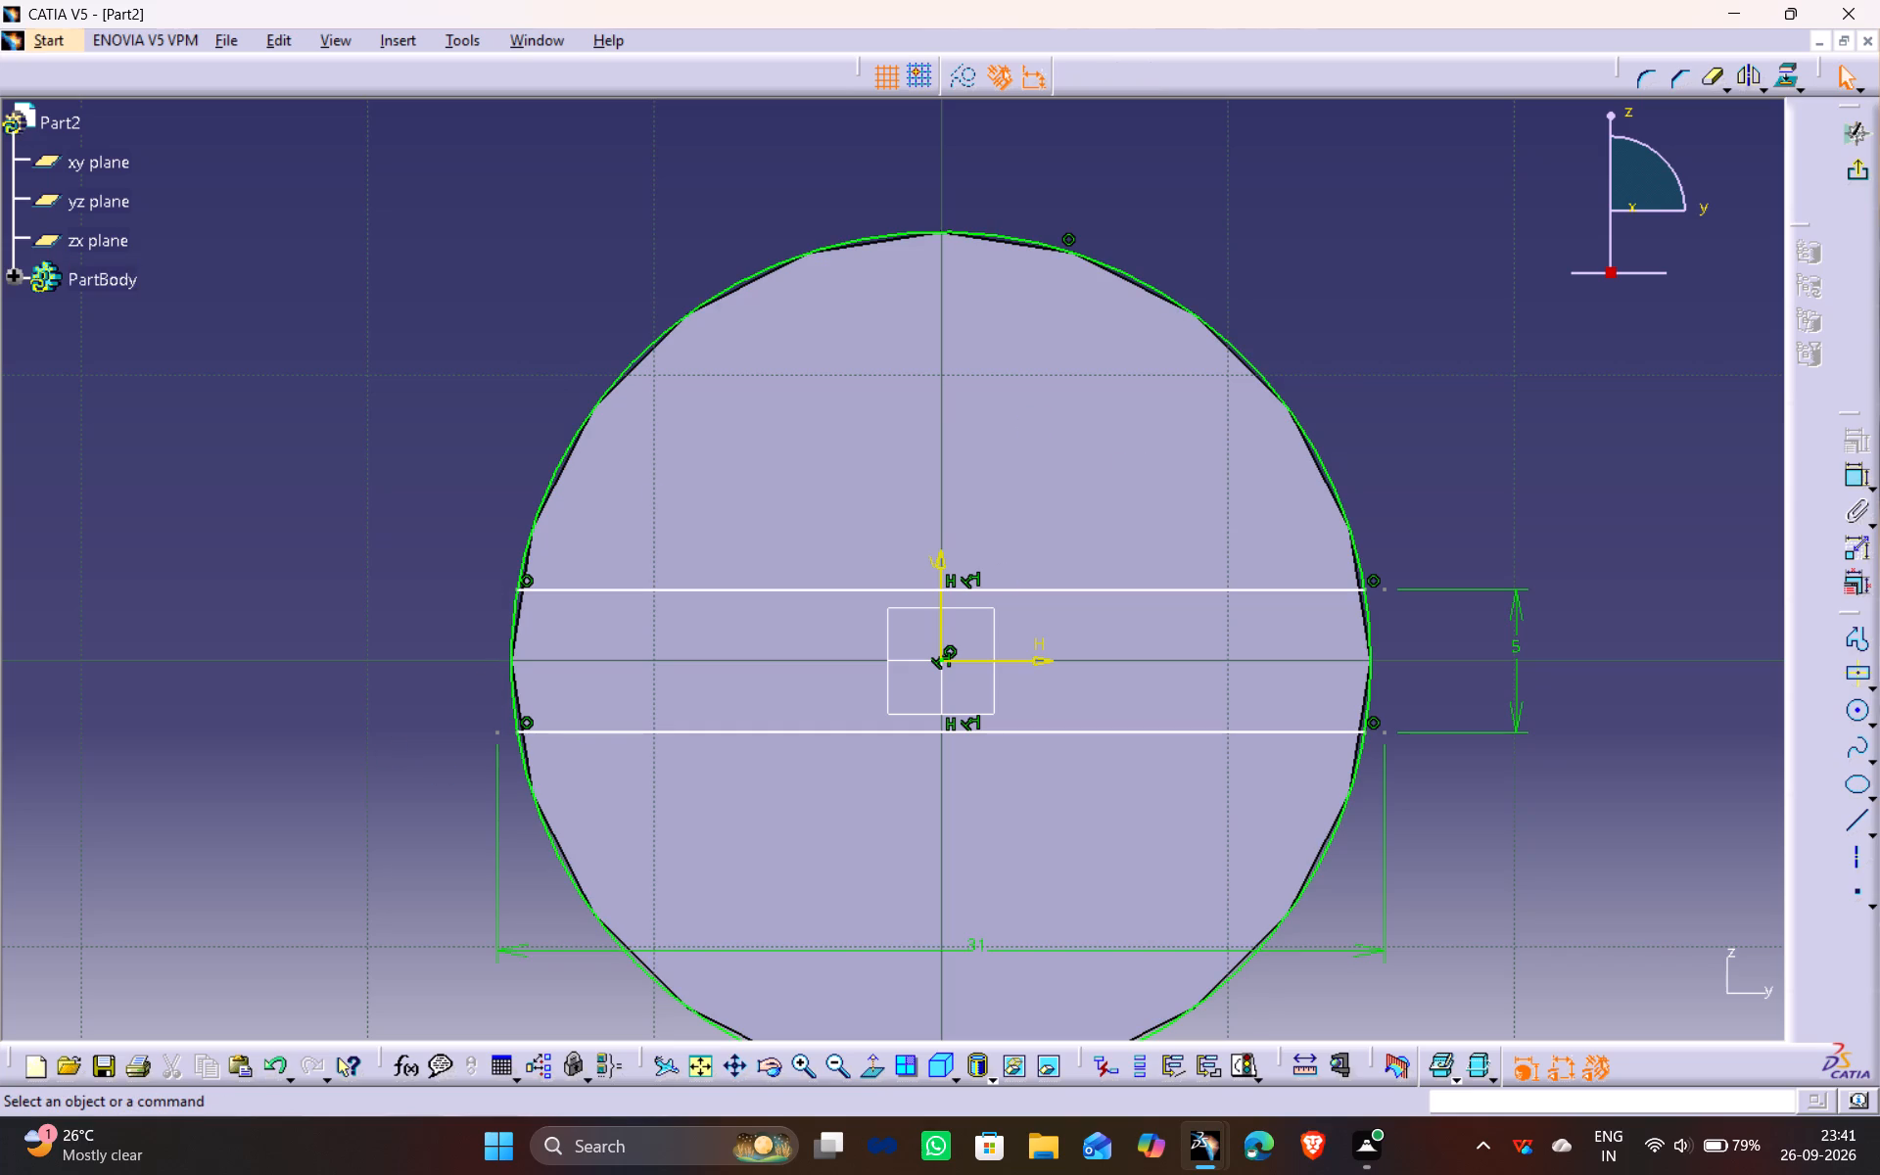
Delete the leftover rectangle corner points lying outside the circle.
click(496, 738)
click(498, 733)
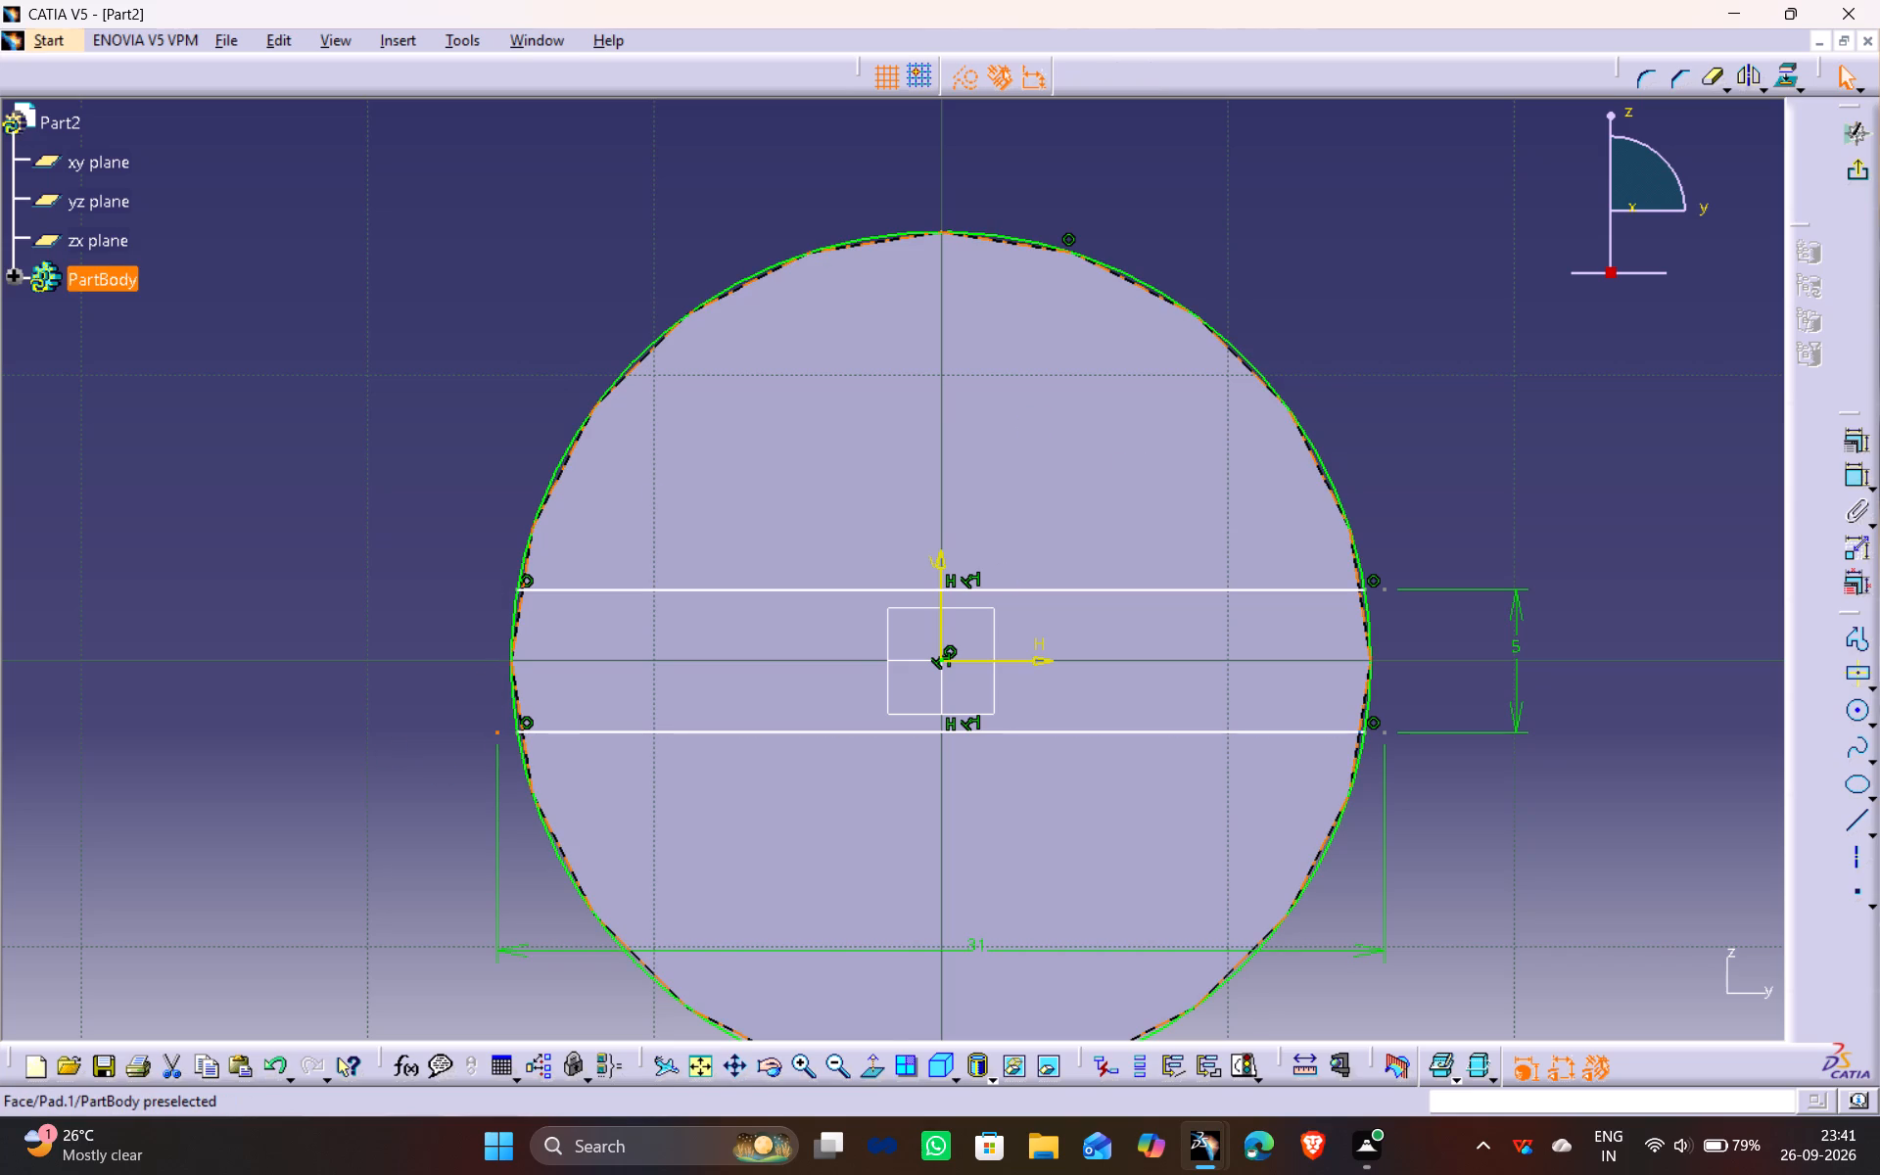
key(Delete)
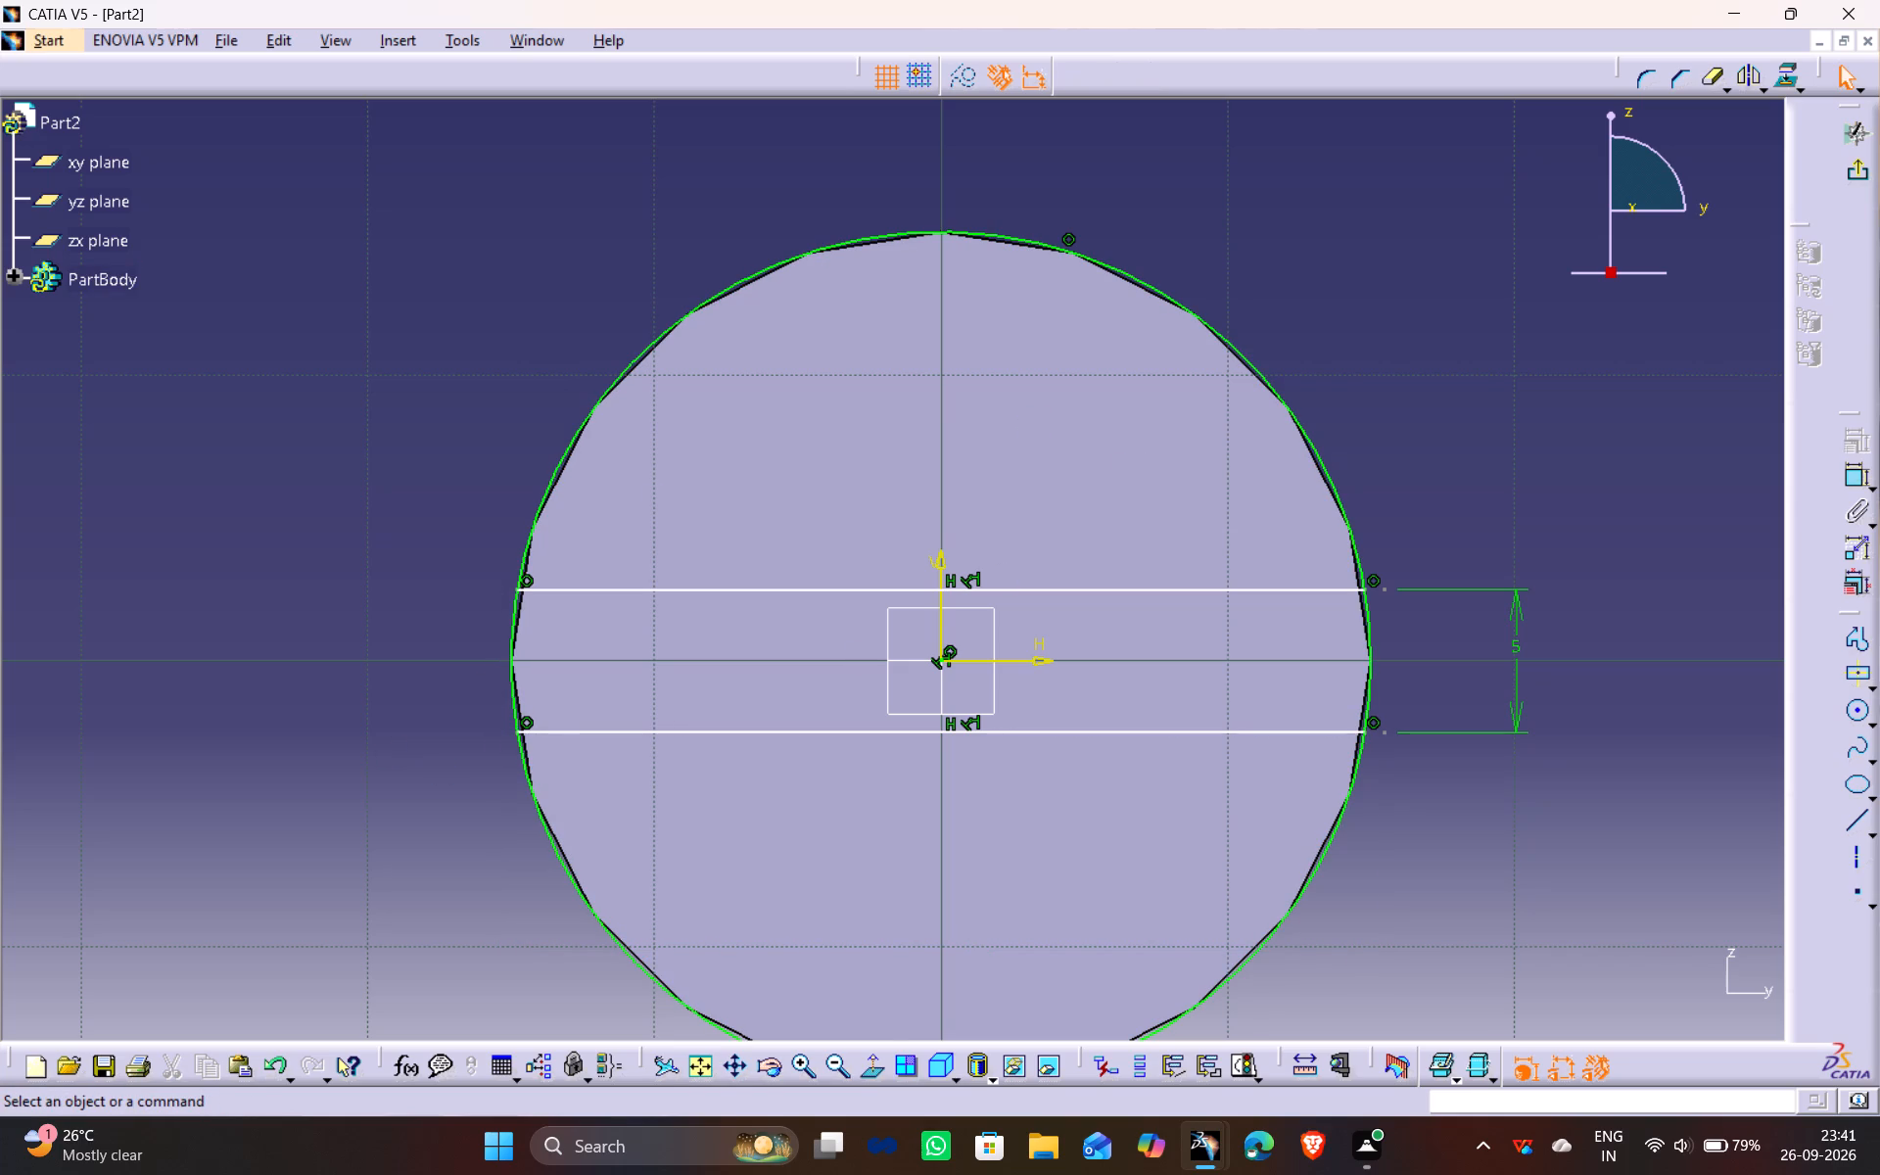
click(1385, 733)
click(1386, 588)
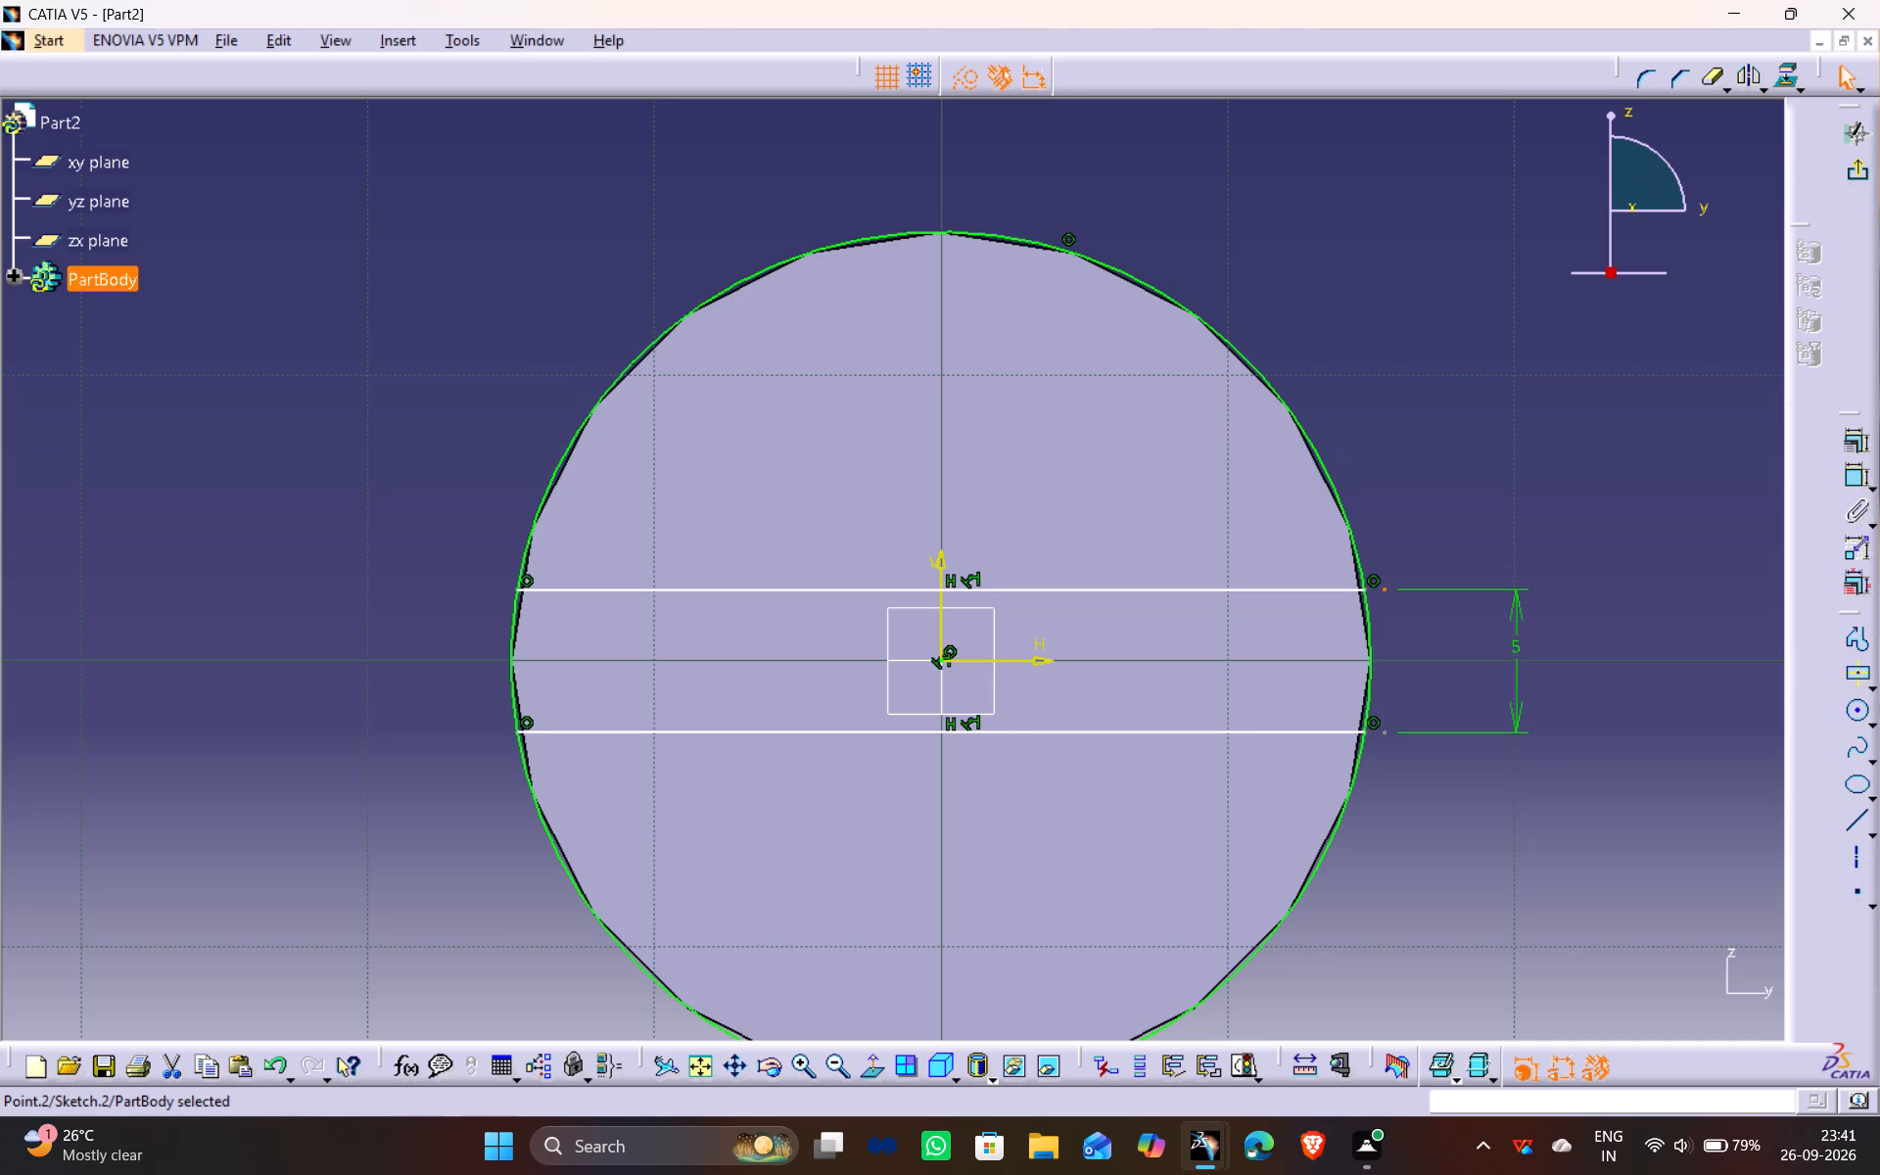
click(1389, 731)
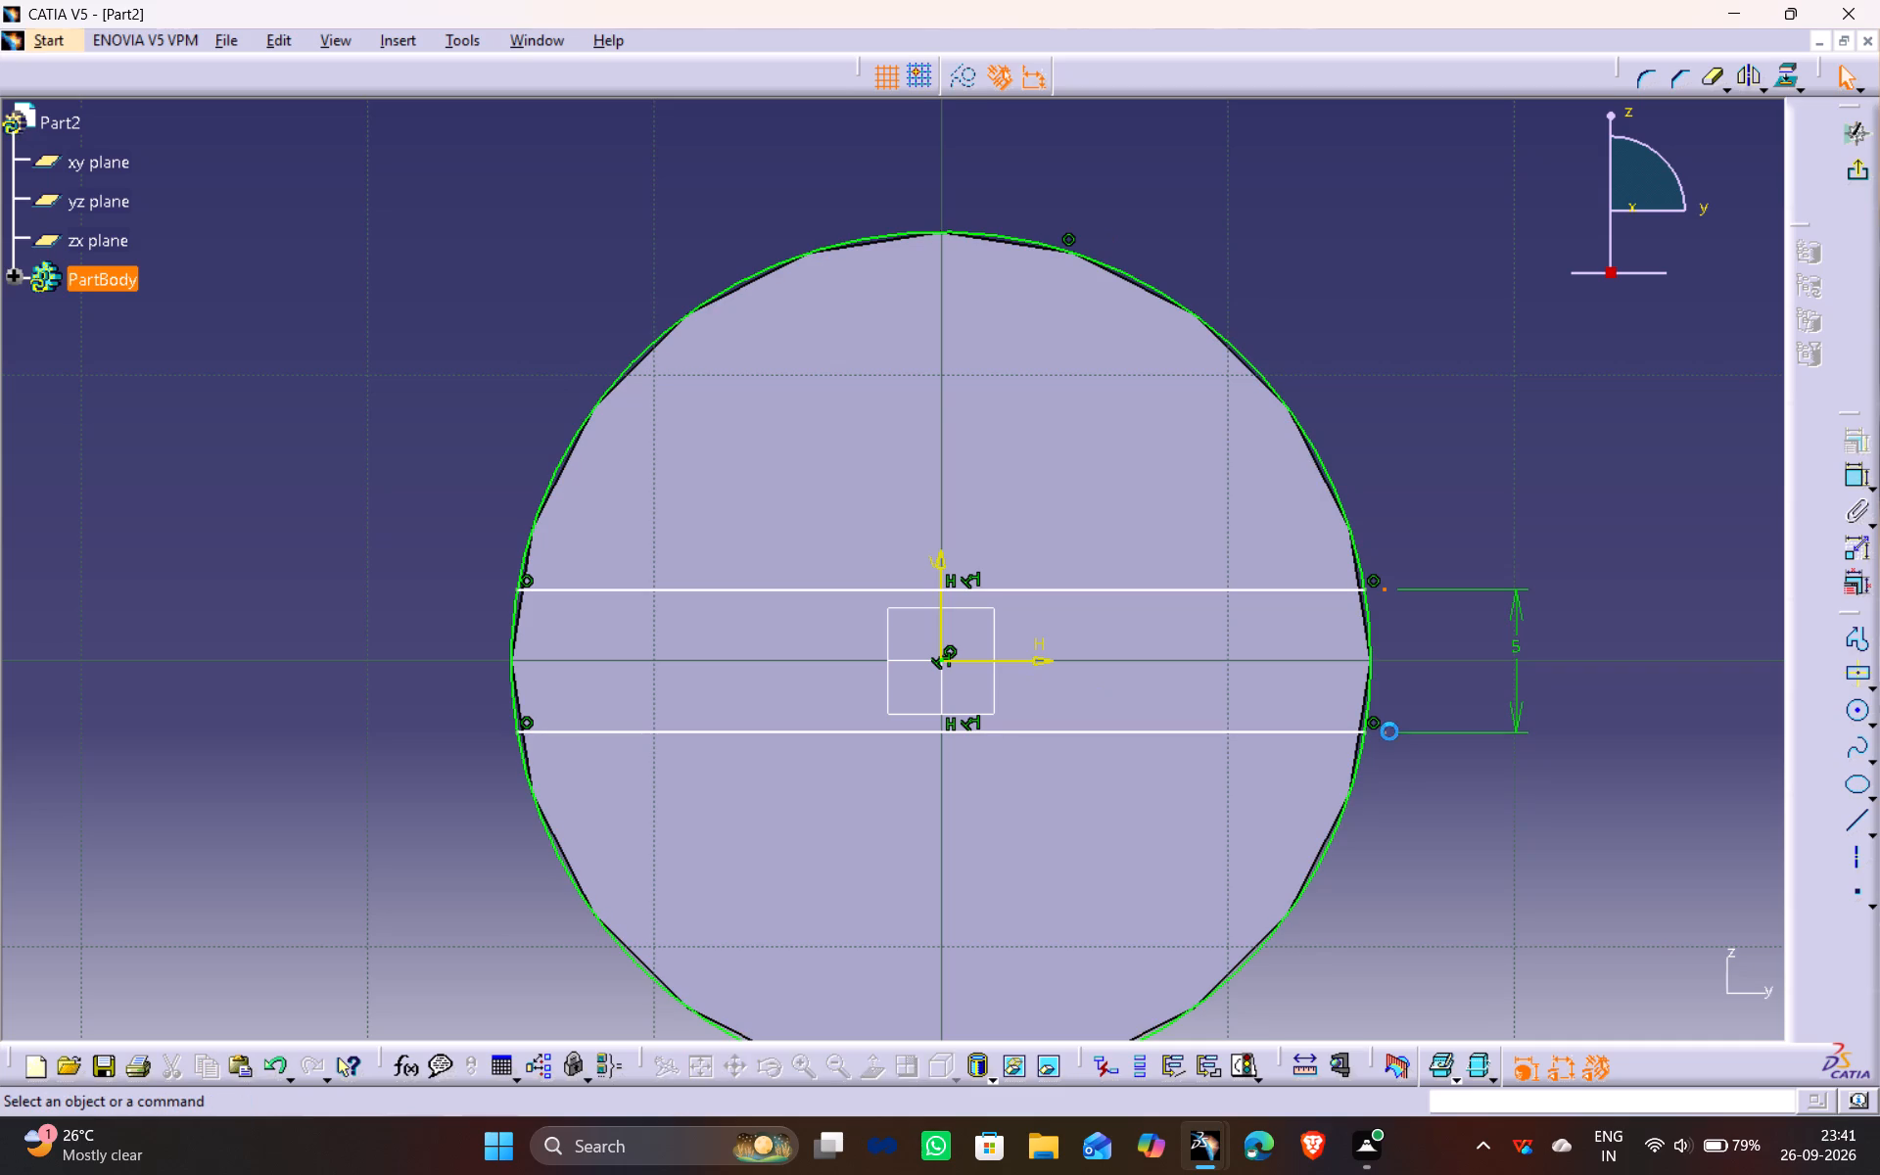
click(1385, 588)
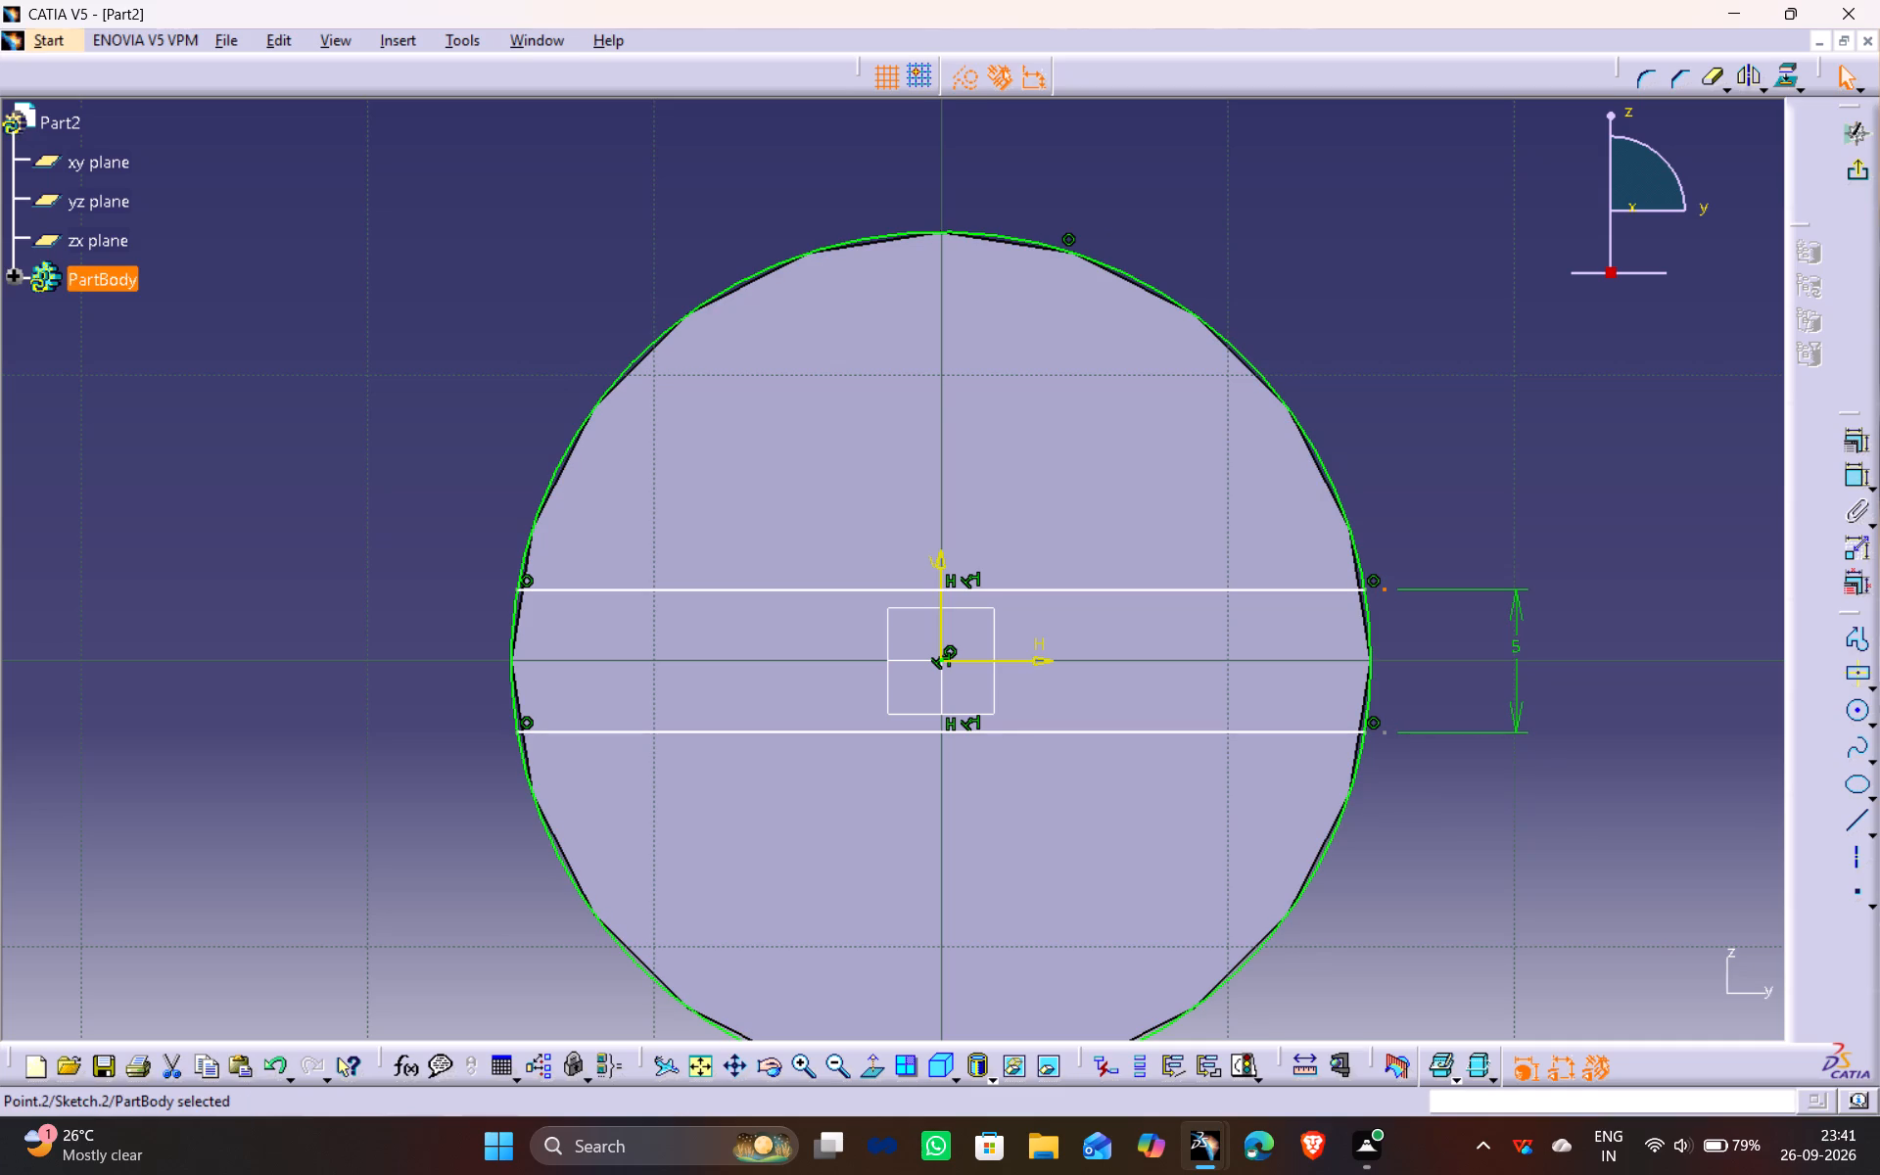
key(Delete)
click(1382, 727)
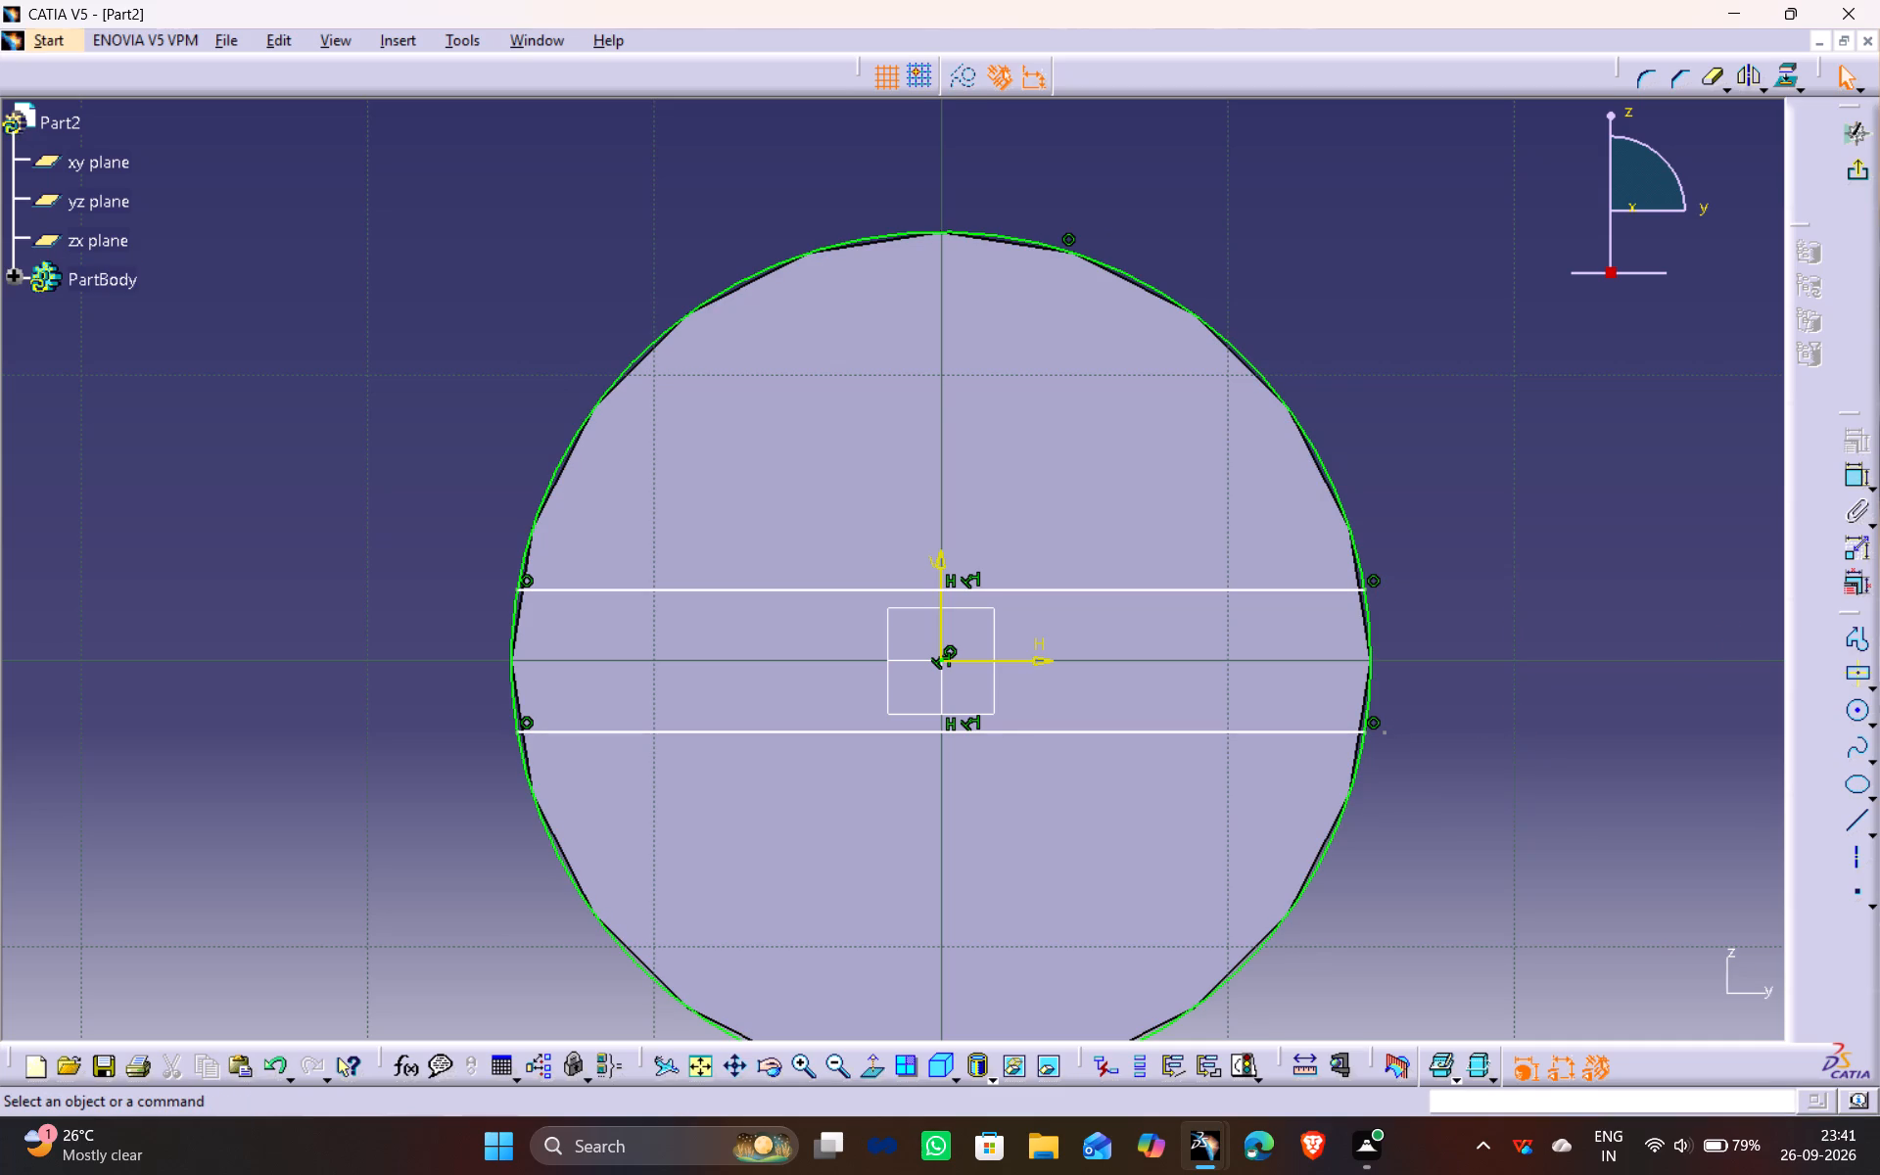
click(1385, 732)
key(Delete)
Dimension the distance between the two horizontal lines, placing the dimension beside the disc.
click(1856, 475)
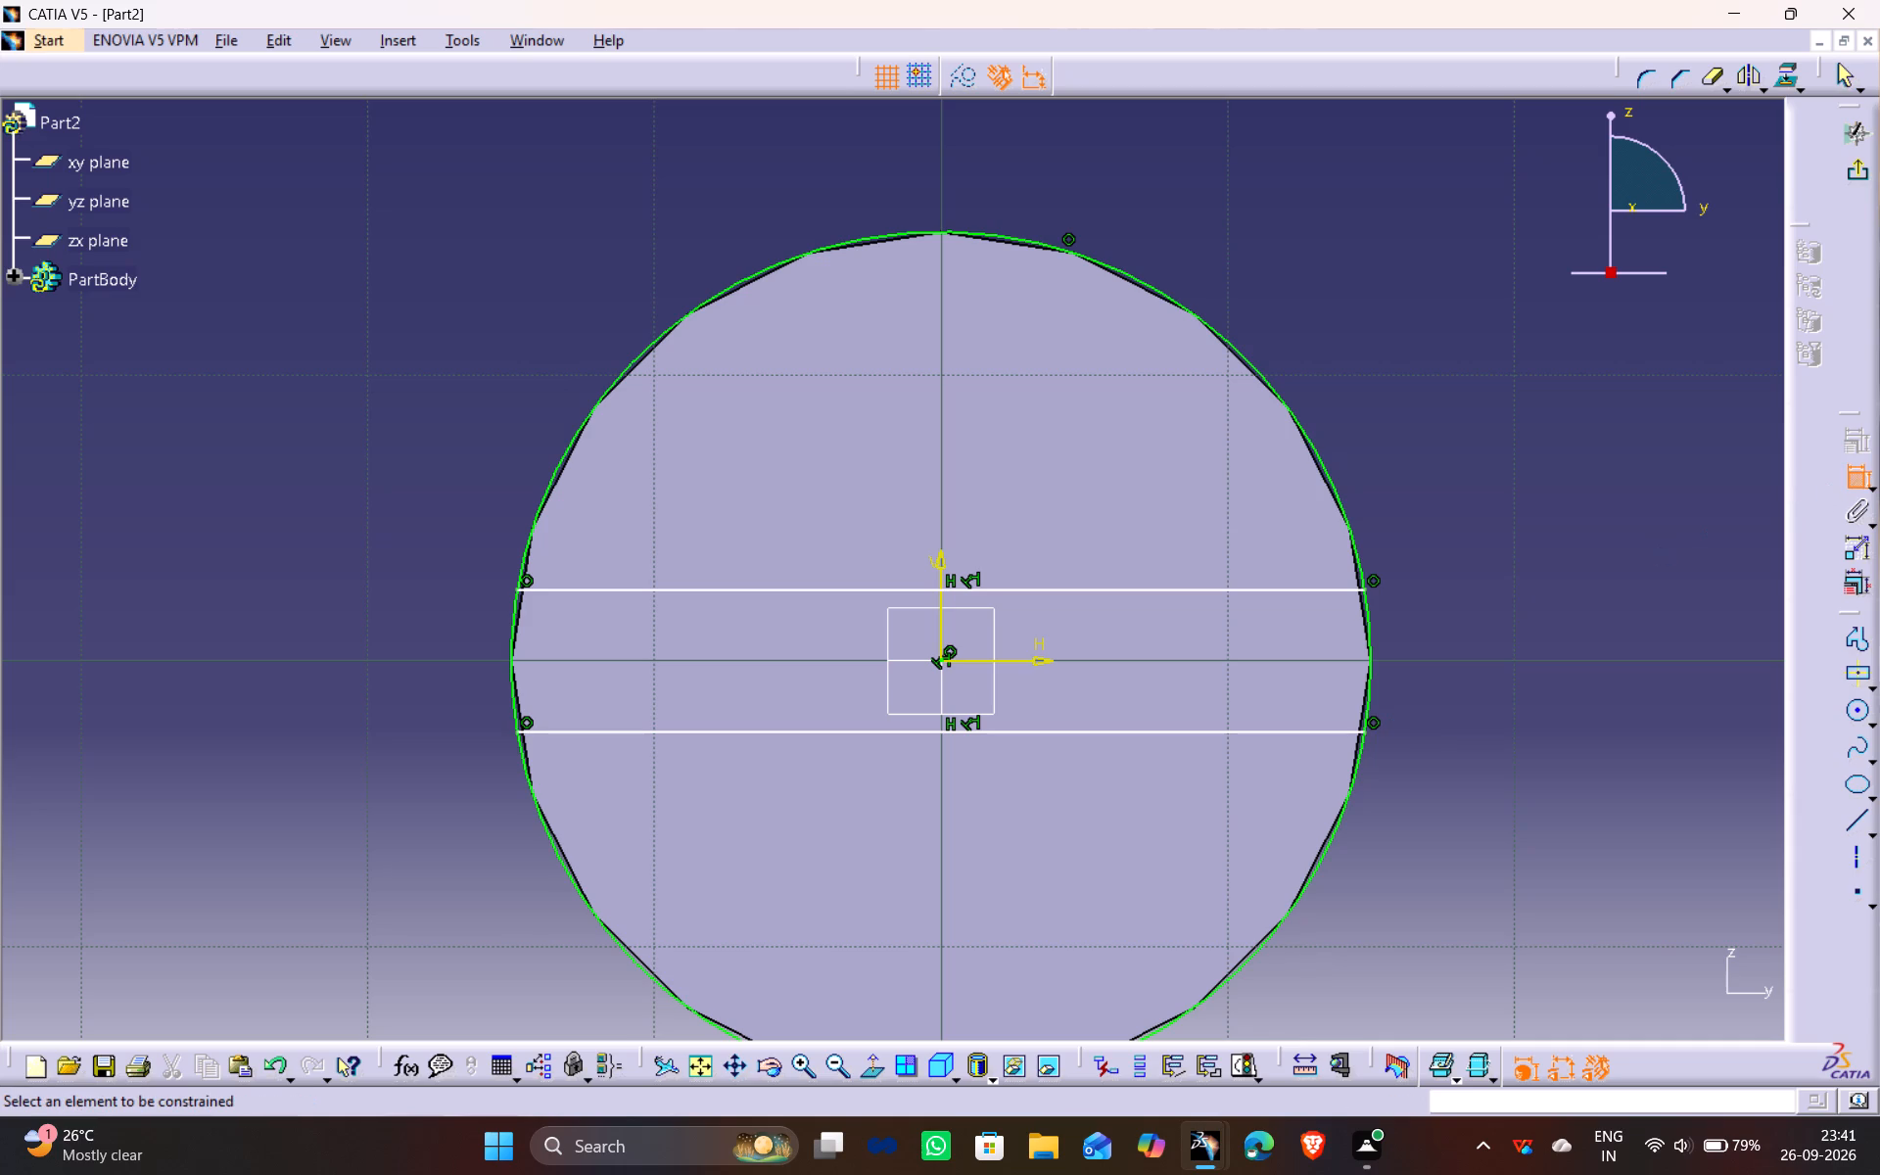
click(1150, 588)
click(1101, 734)
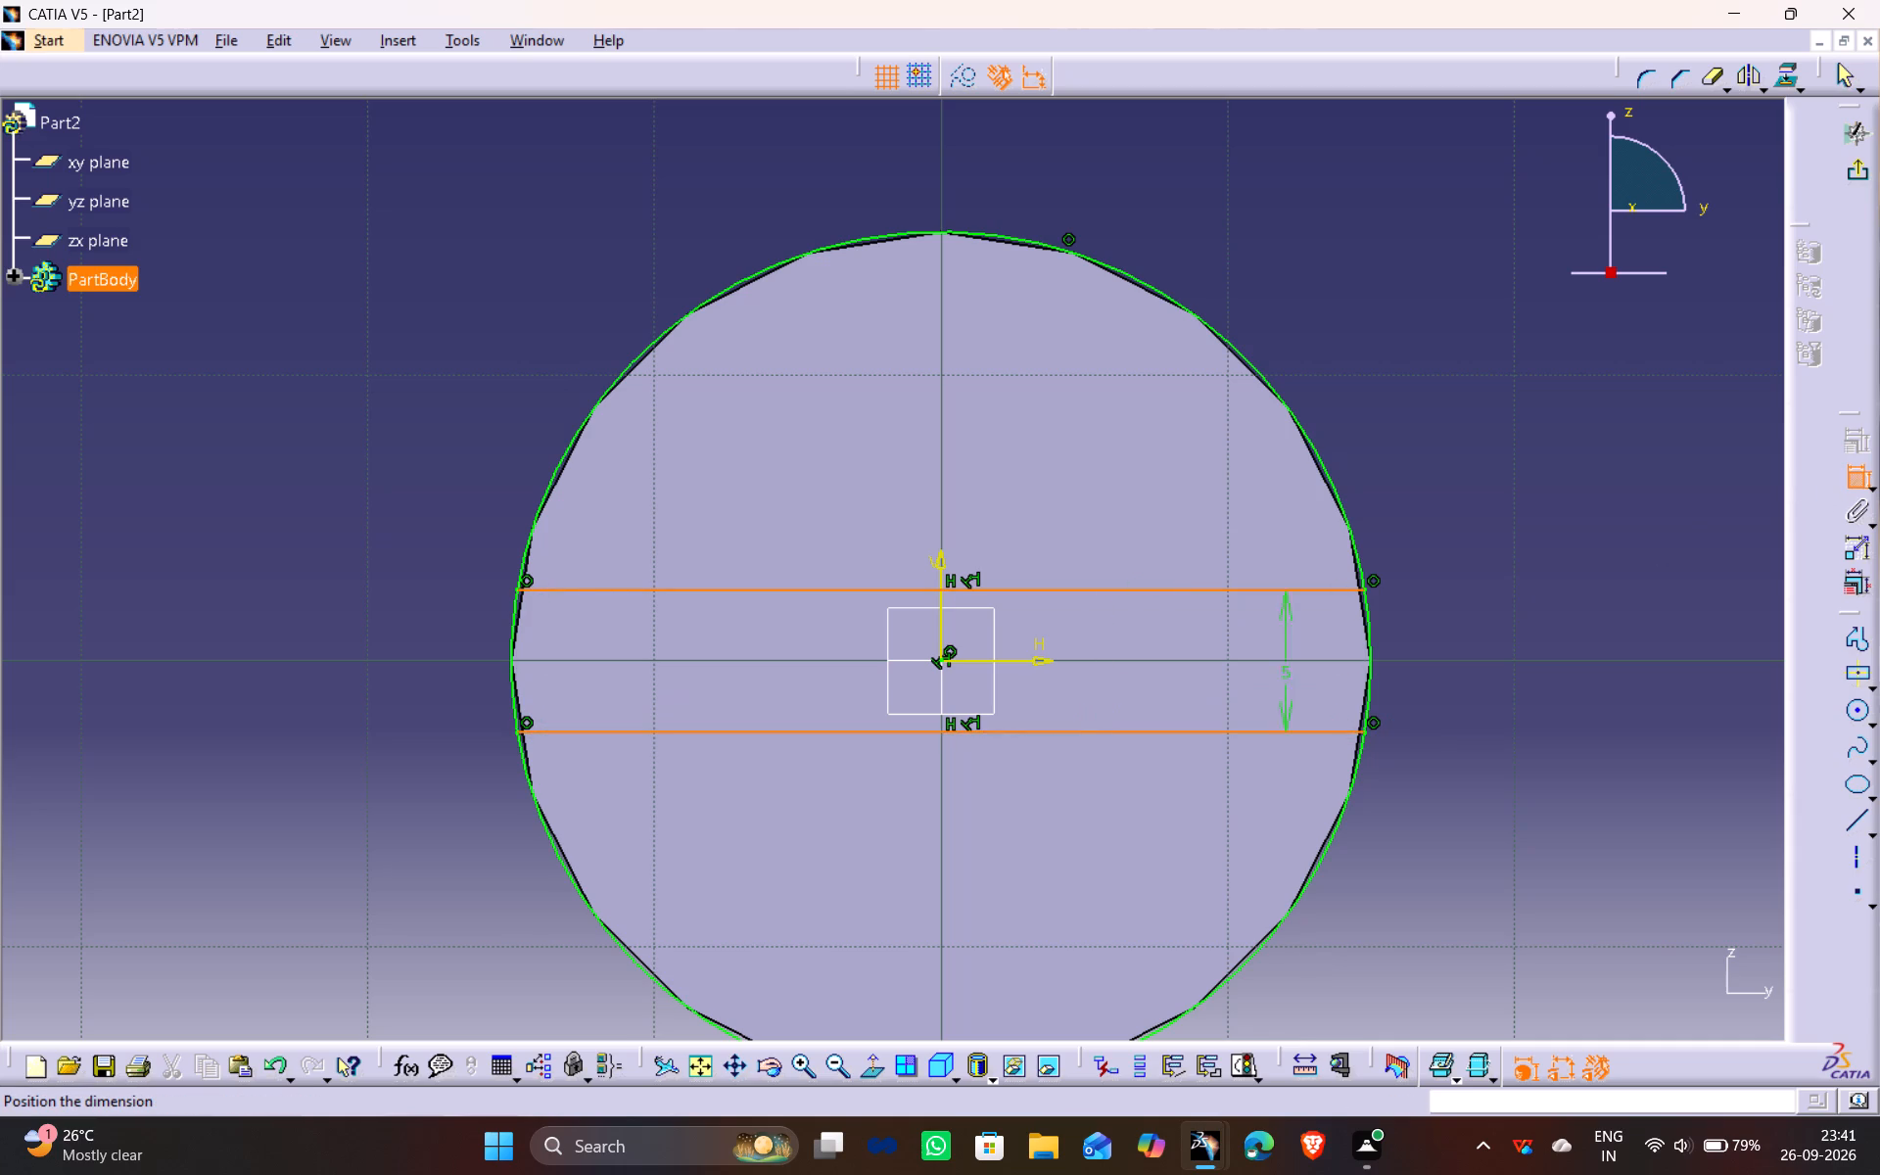
click(1517, 689)
click(1556, 469)
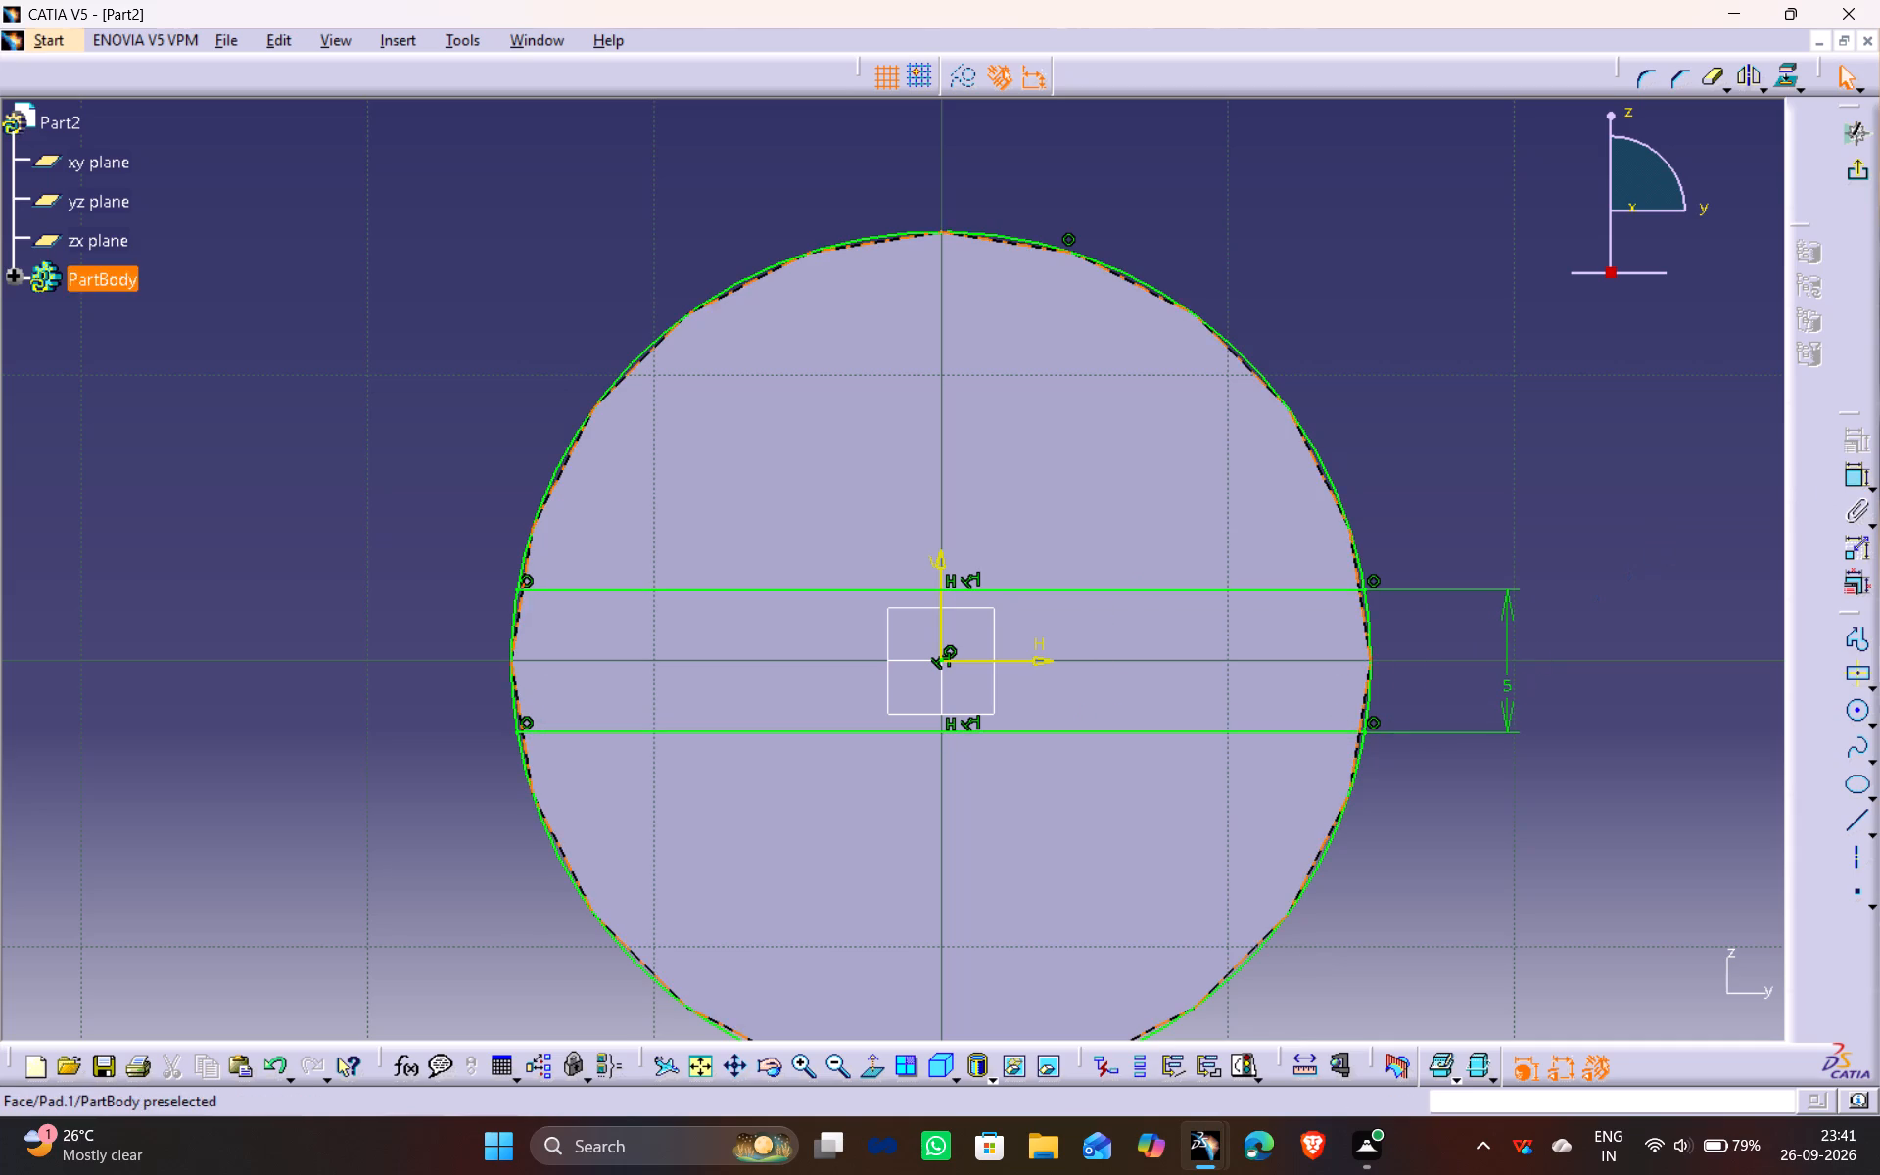
Quick Trim the circle's arcs above and below the two lines, leaving a closed bar profile with curved ends.
click(1708, 78)
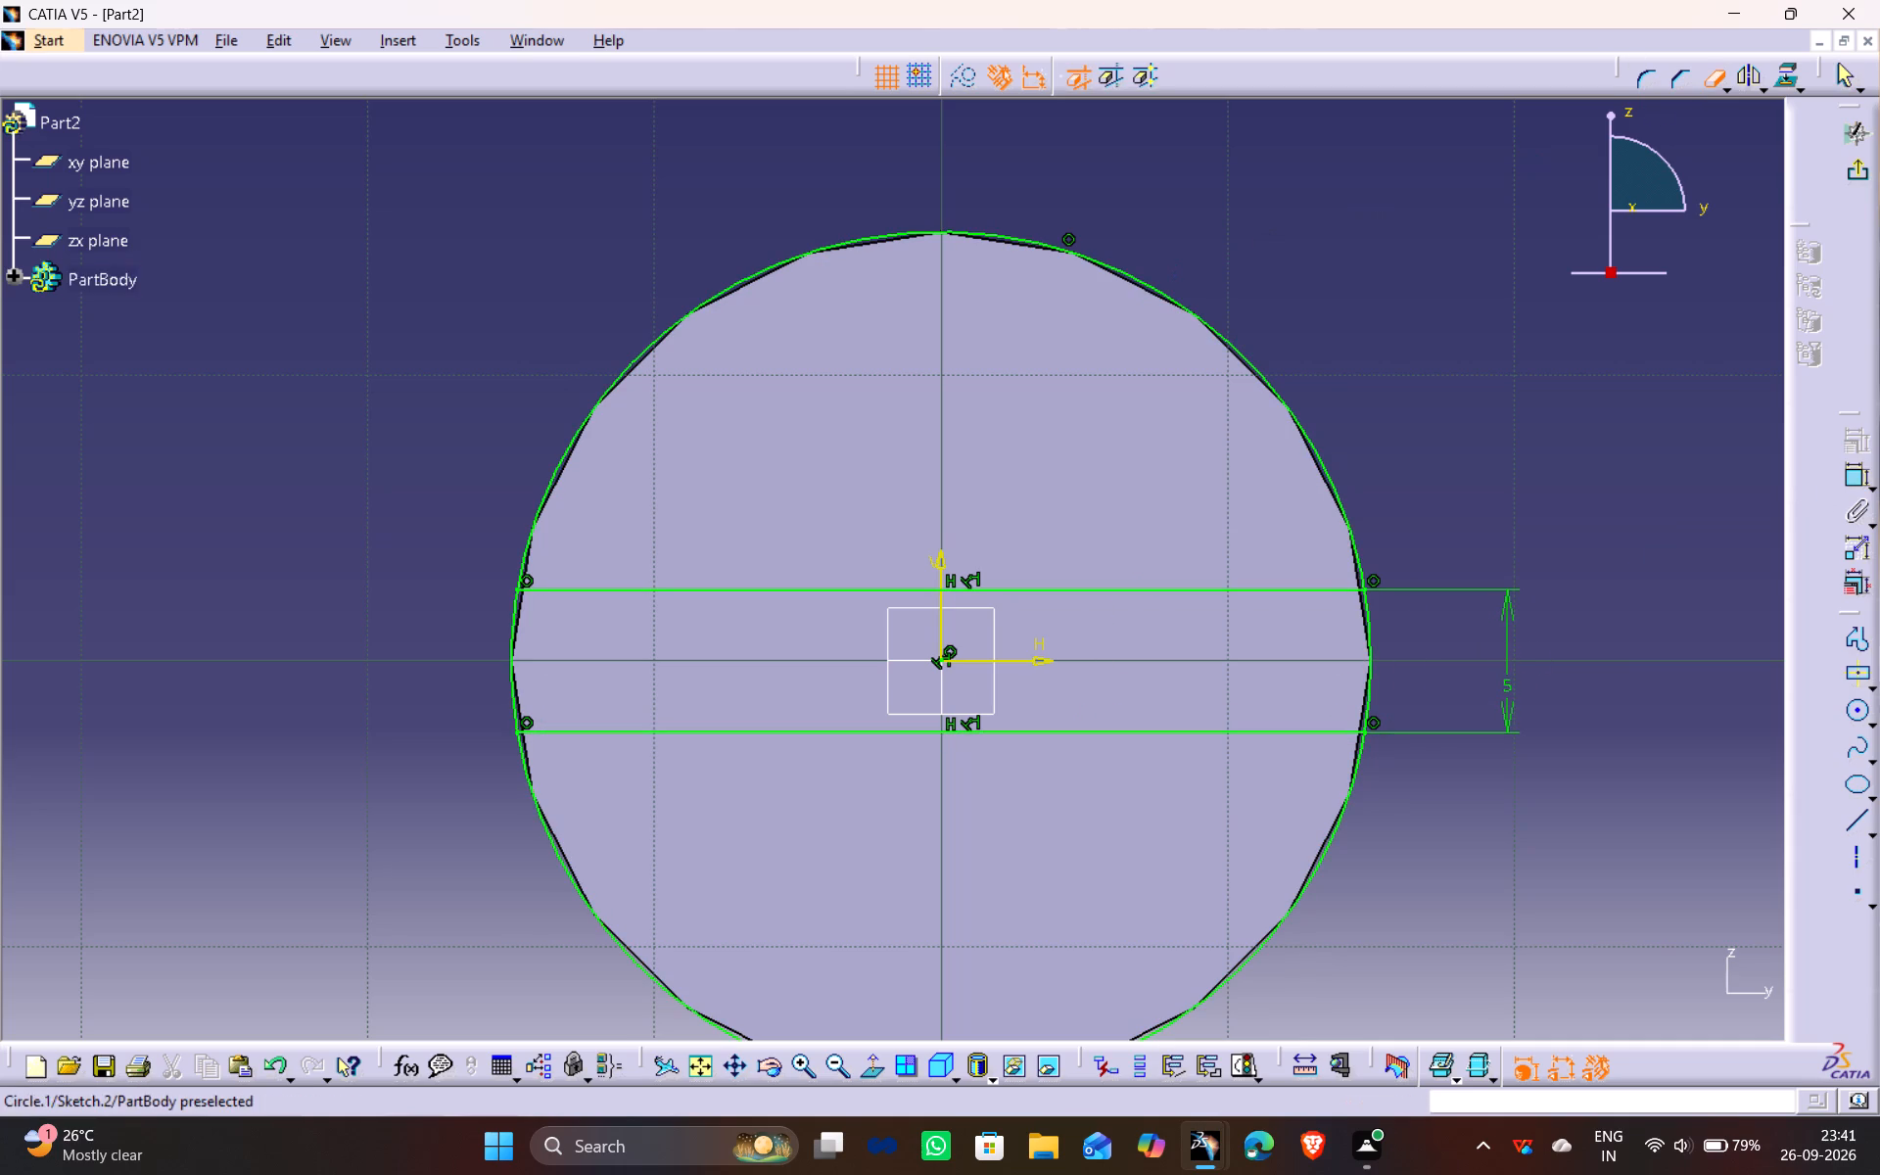
click(1151, 292)
click(1711, 76)
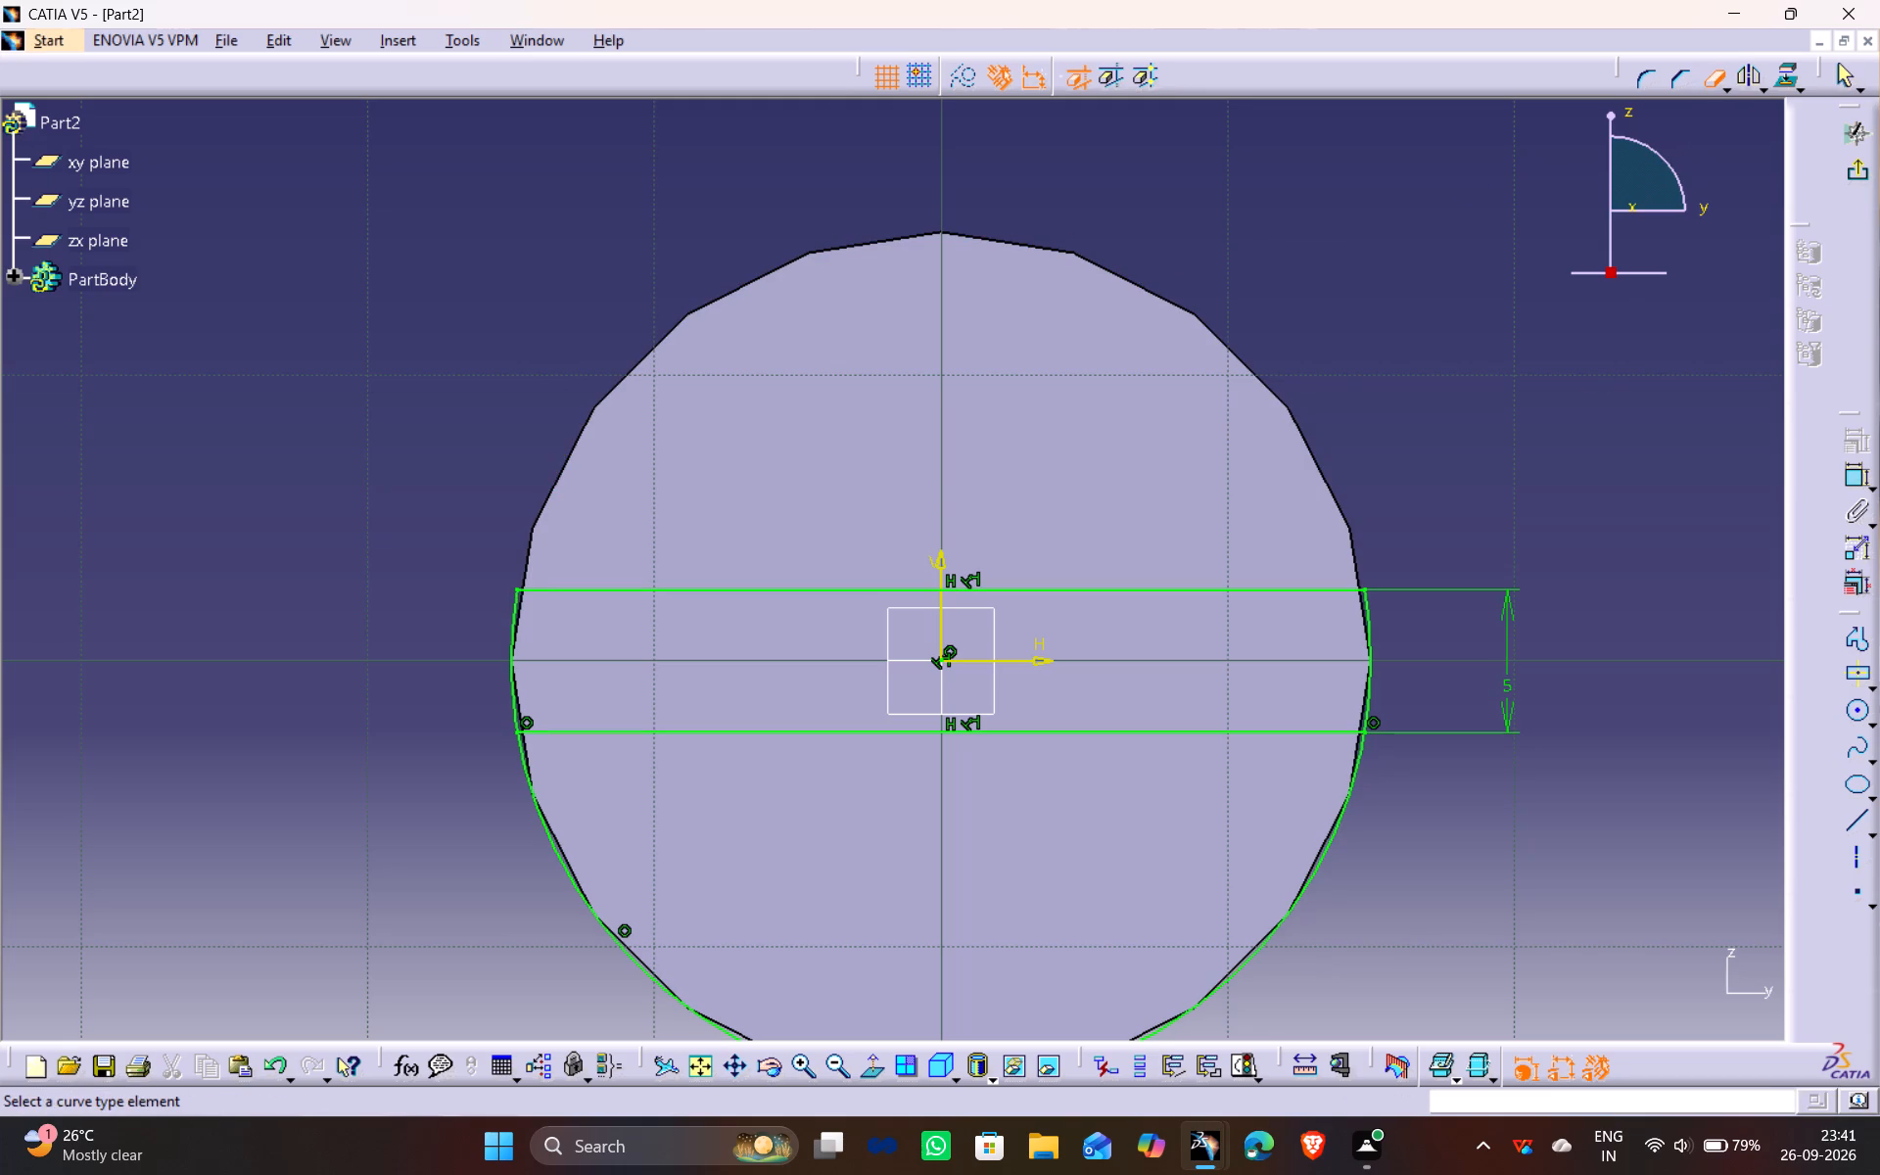
click(1295, 909)
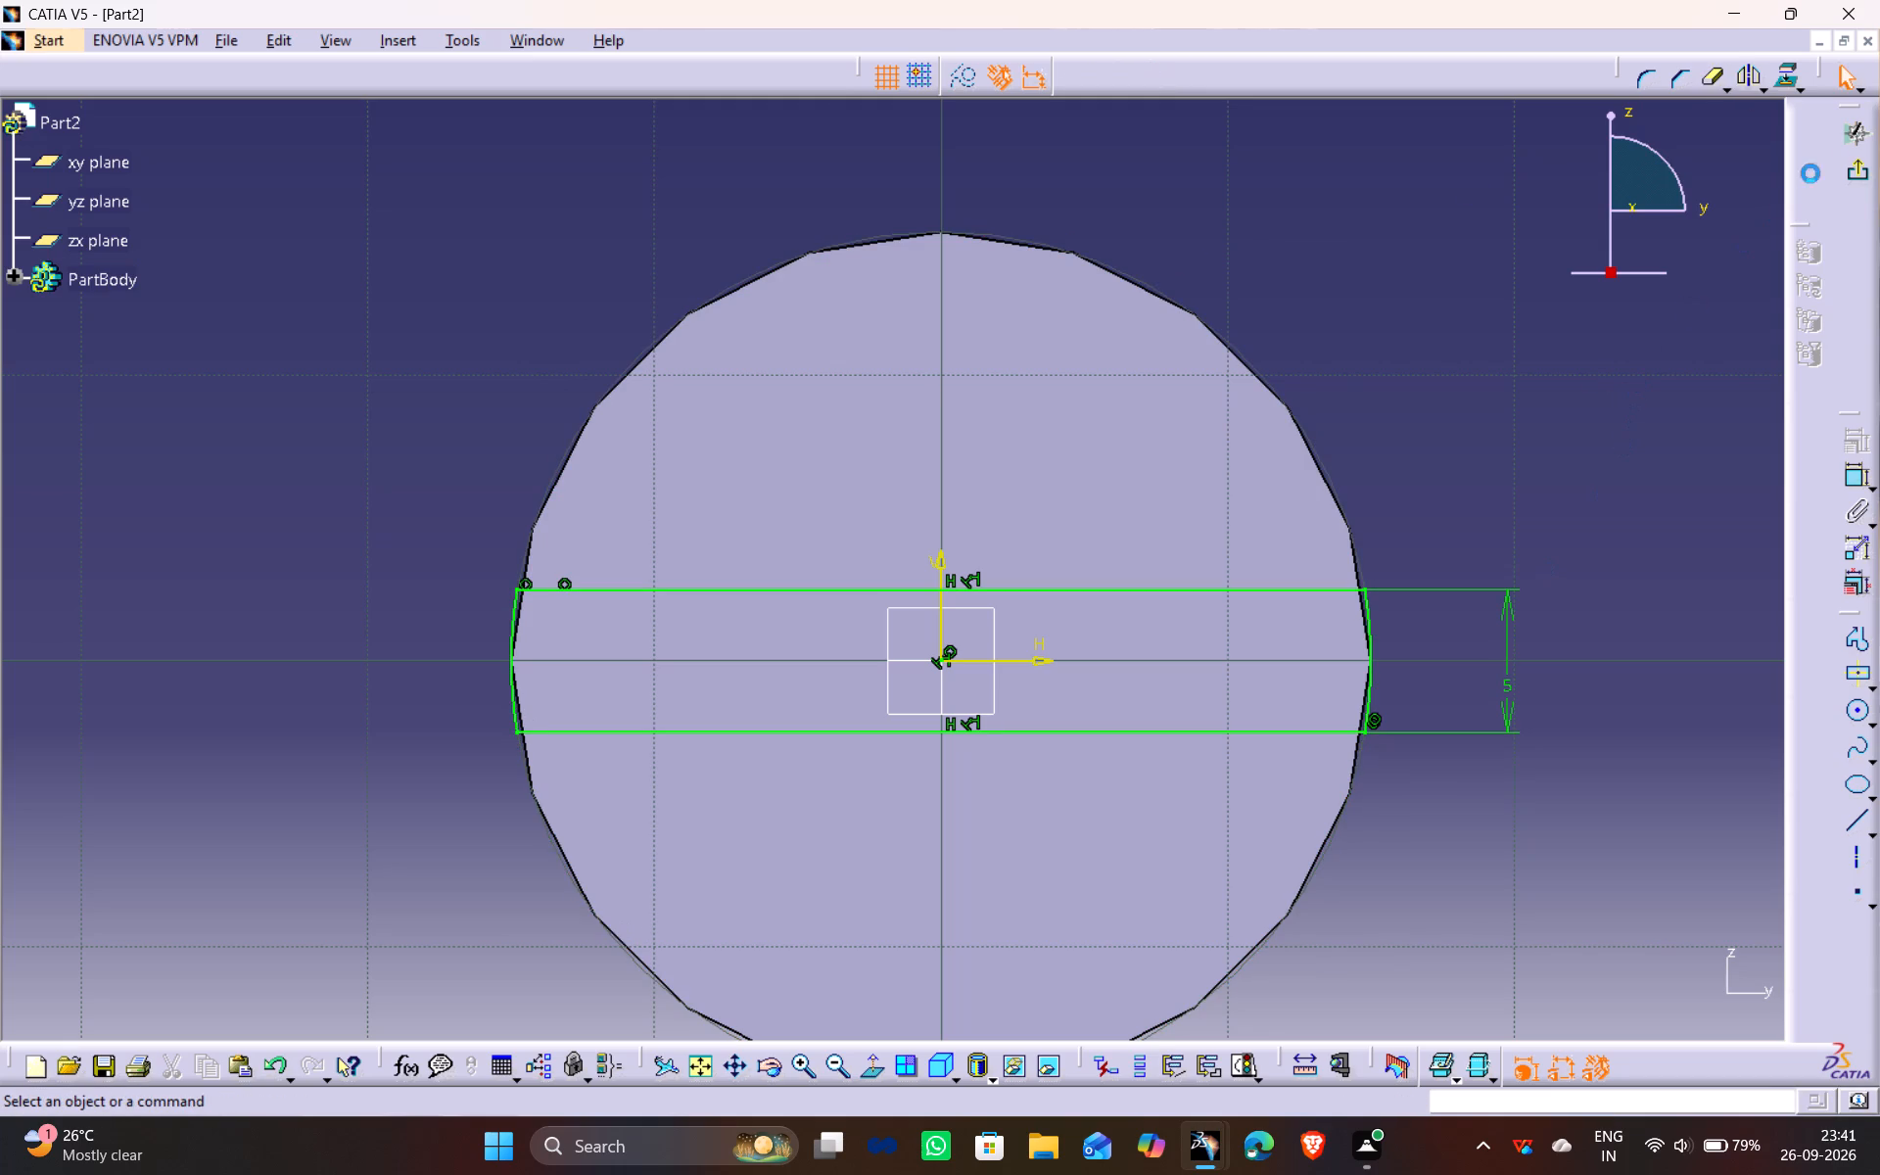
Exit the sketch and pad the bar profile 5 mm outward from the disc's face.
click(1855, 171)
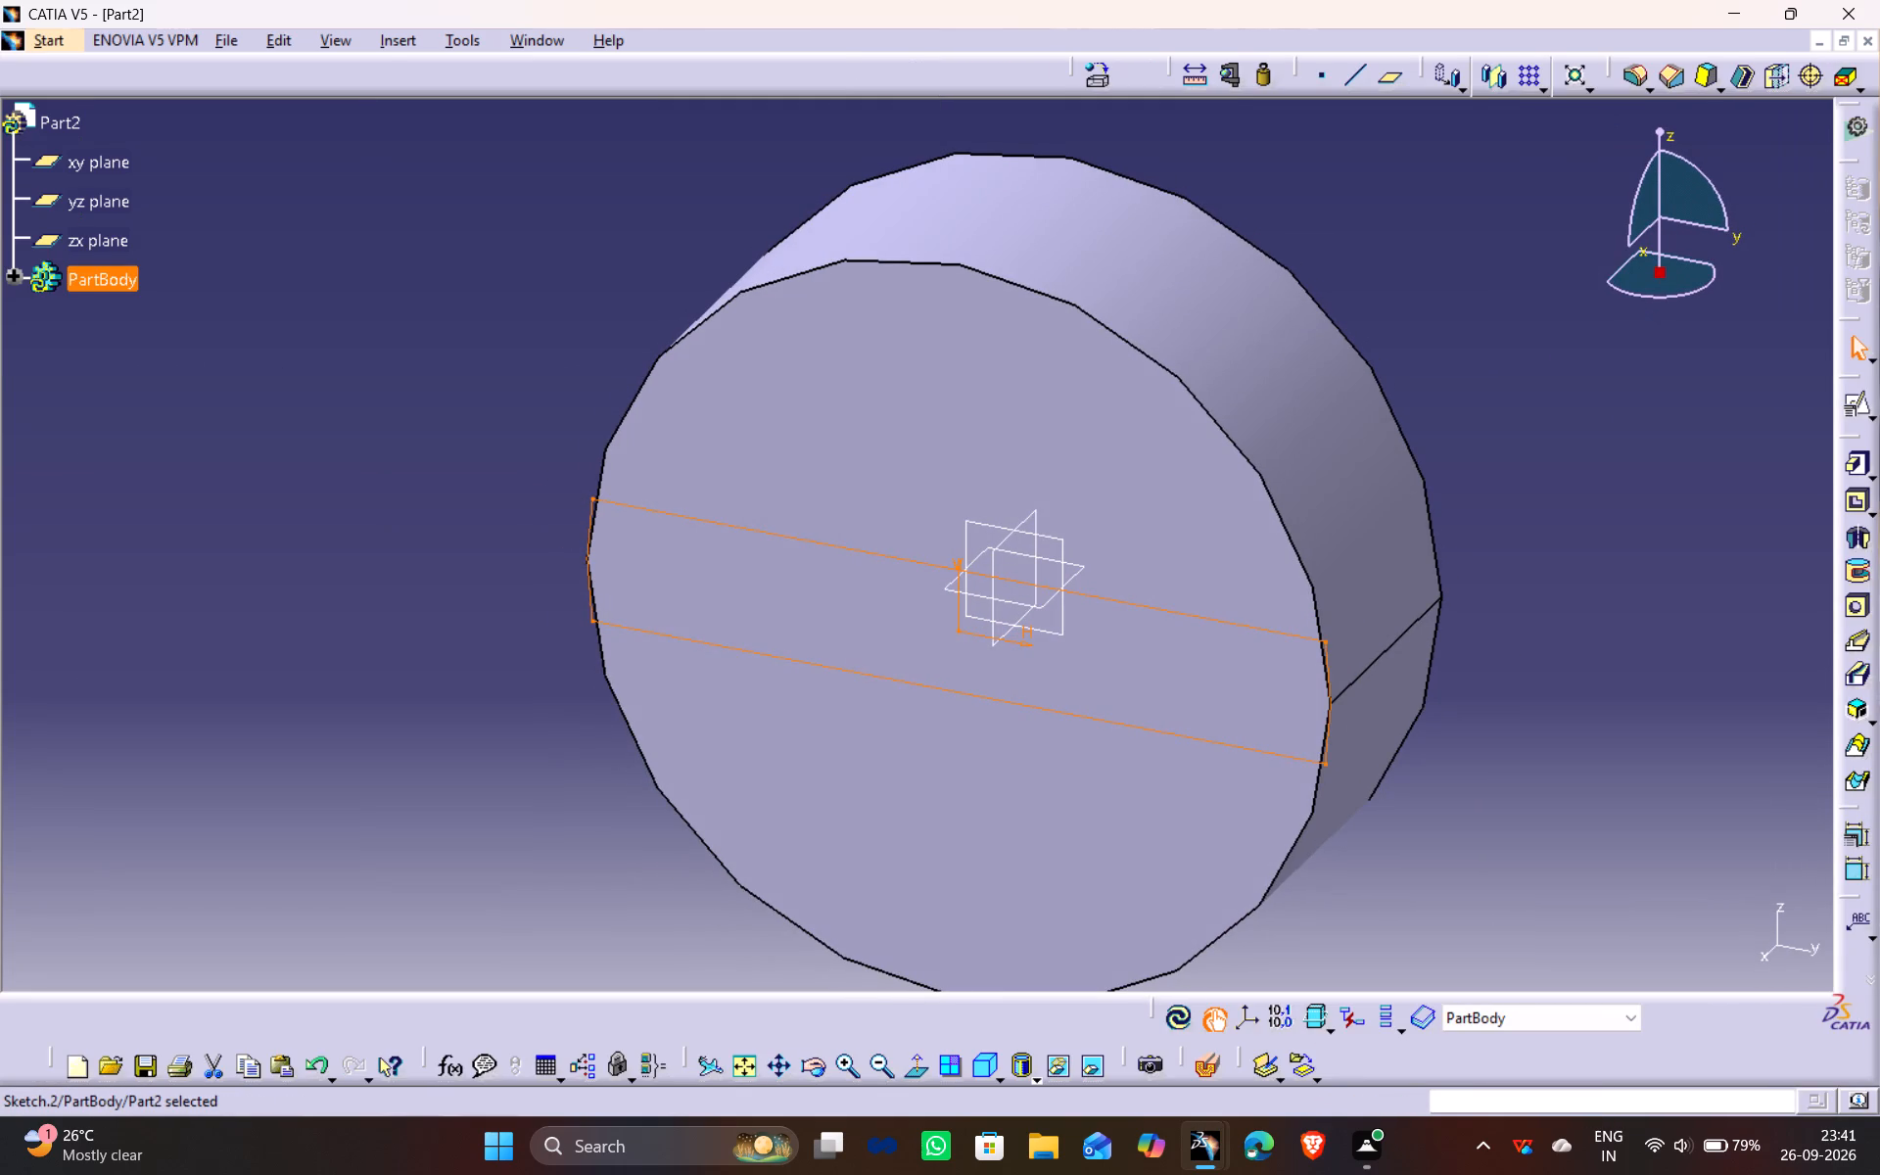
click(1859, 459)
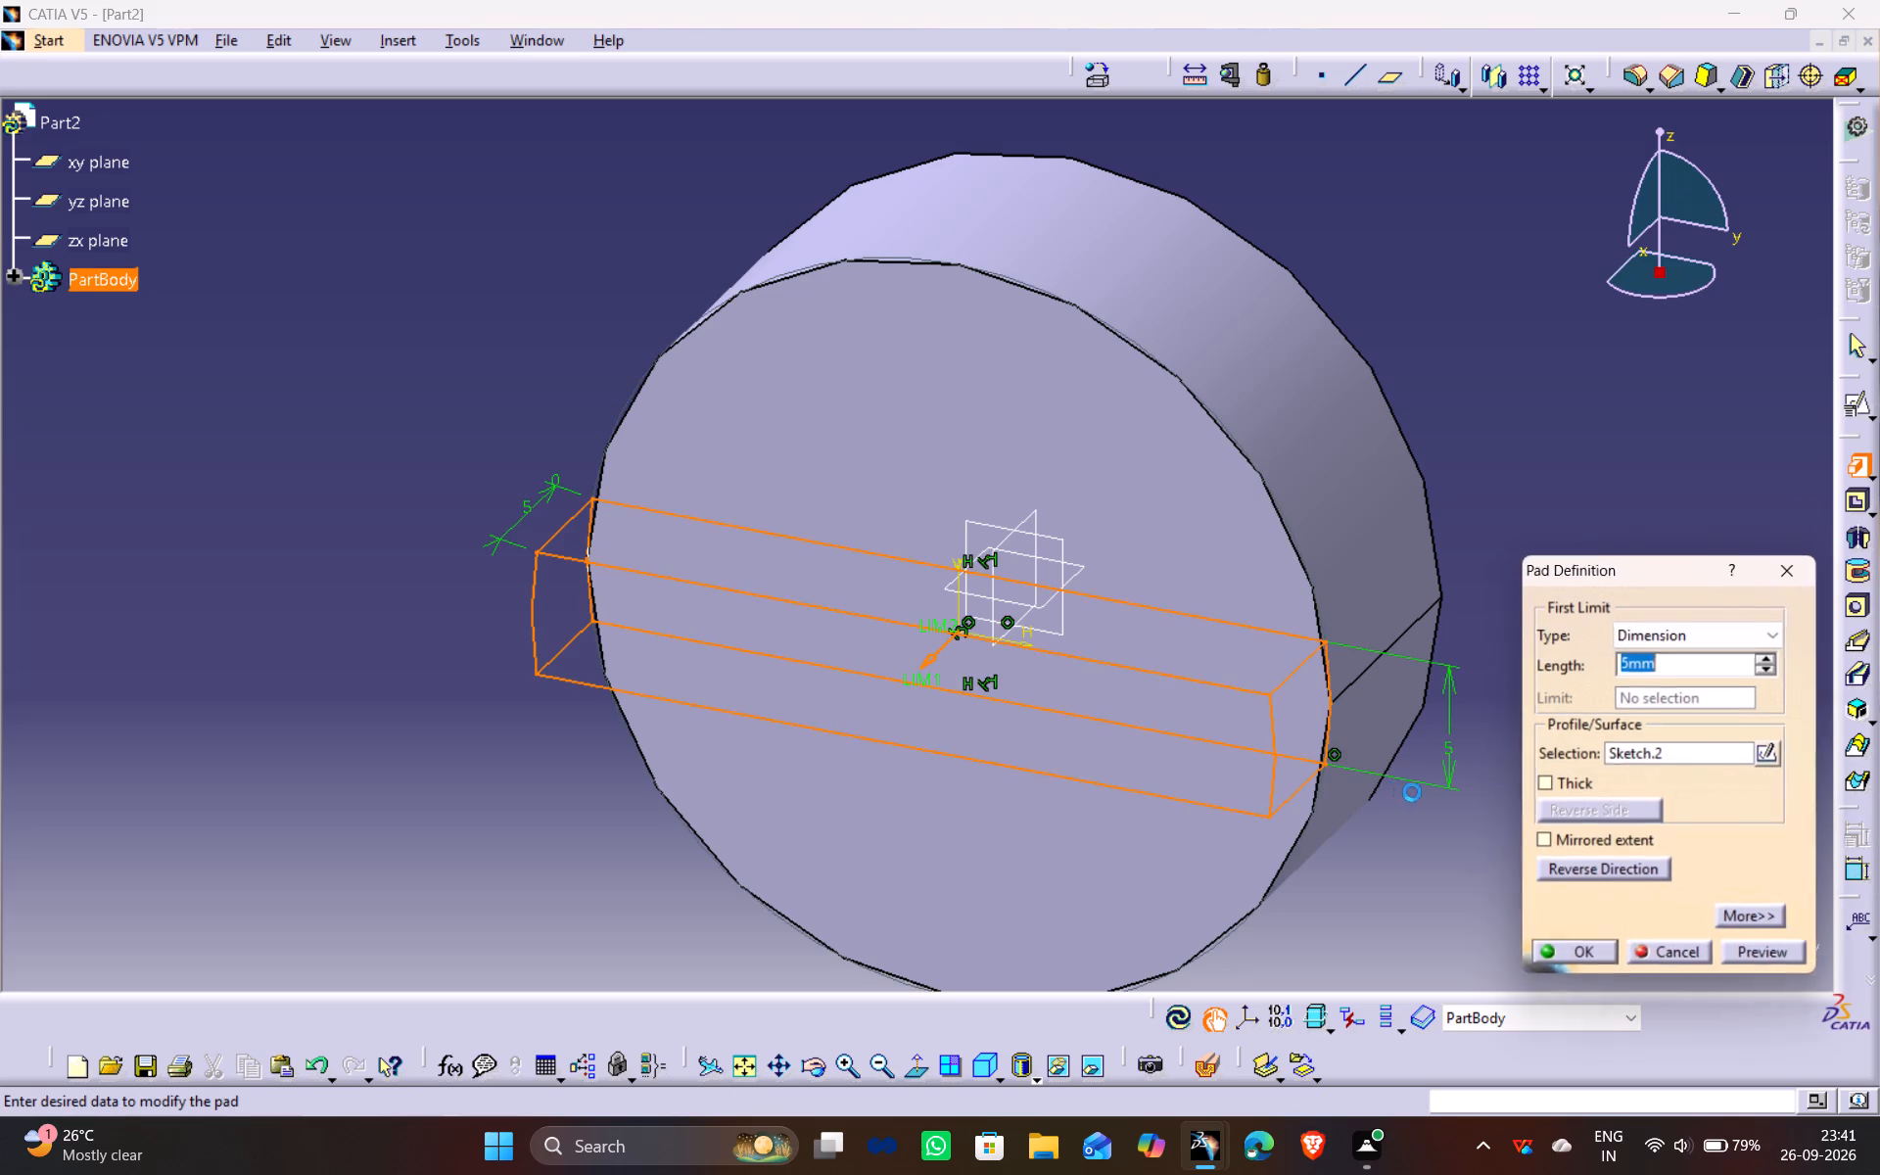
middle_drag(1423, 795, 1413, 715)
drag(1631, 658, 1542, 663)
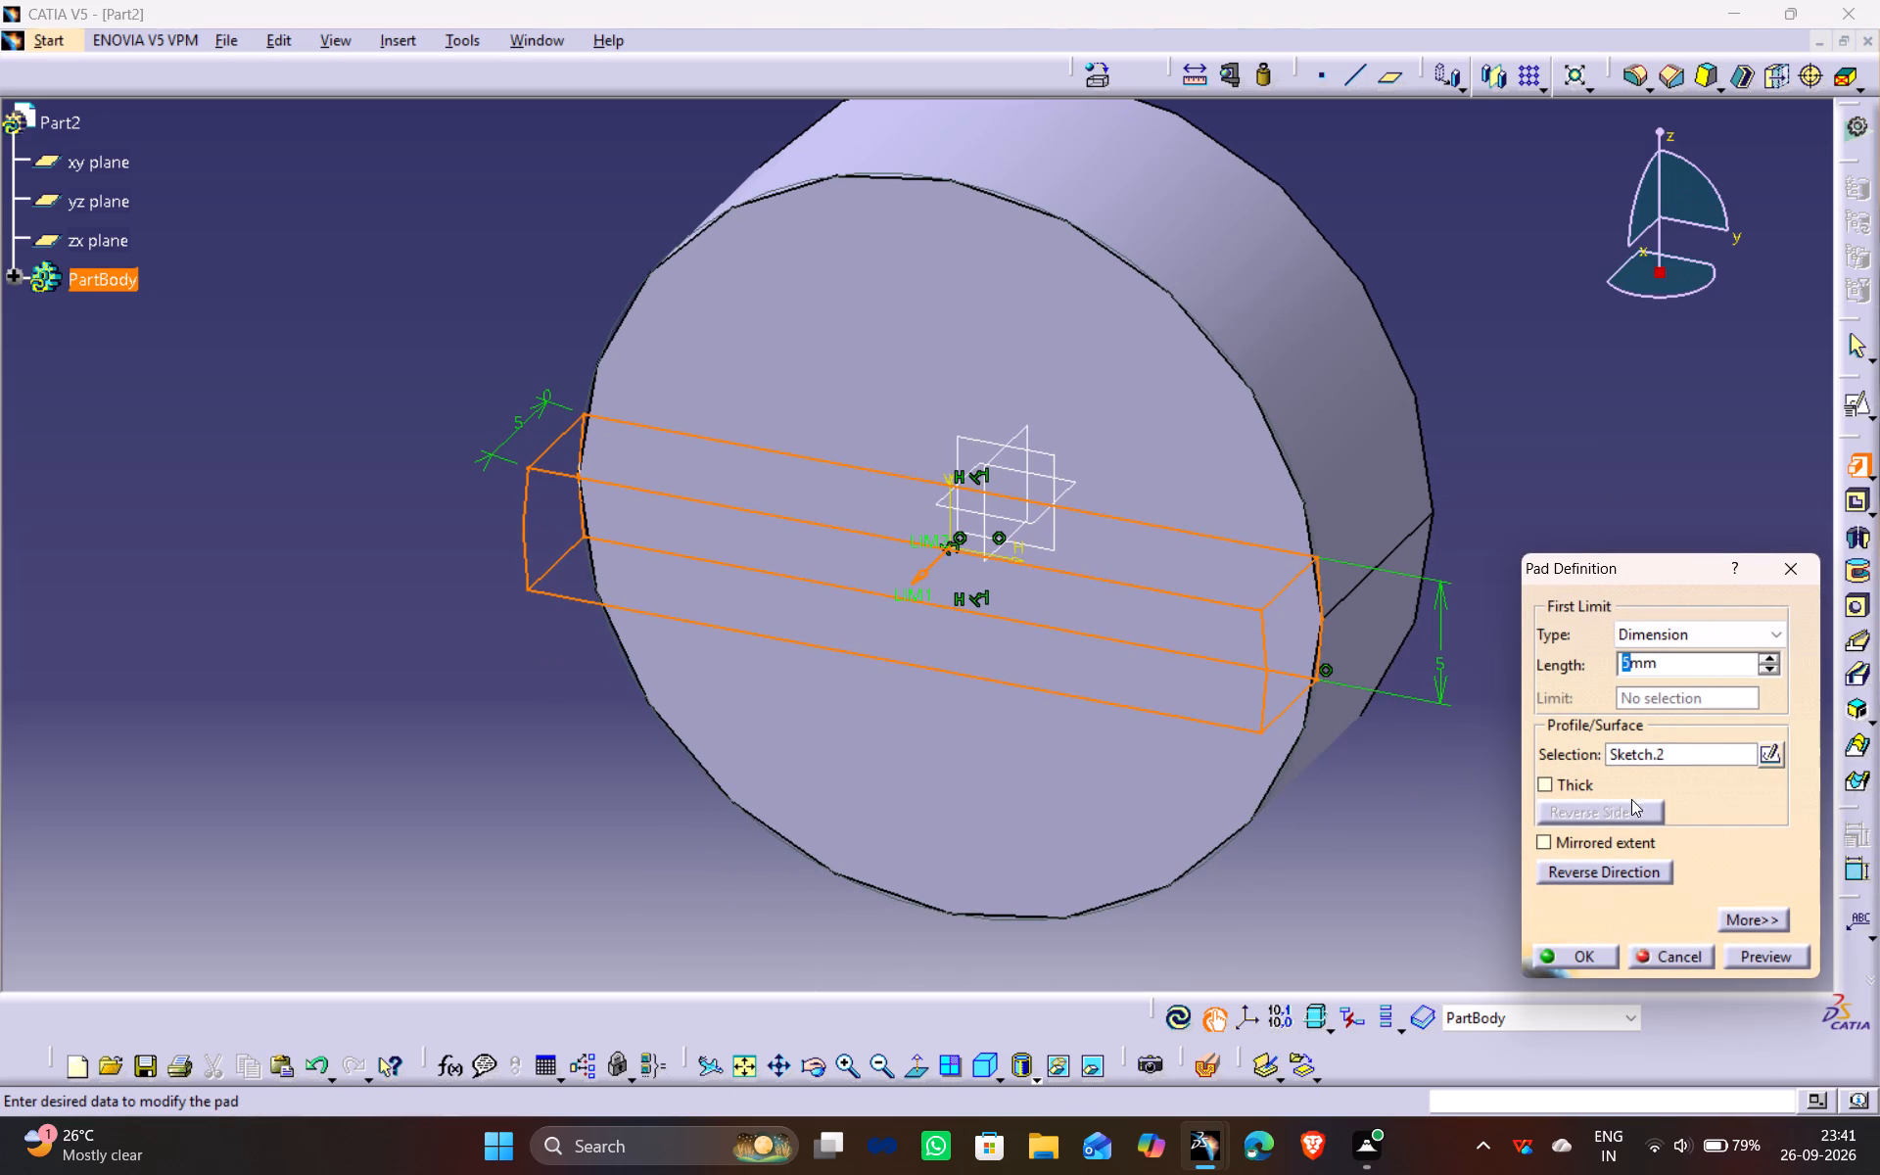
click(1750, 948)
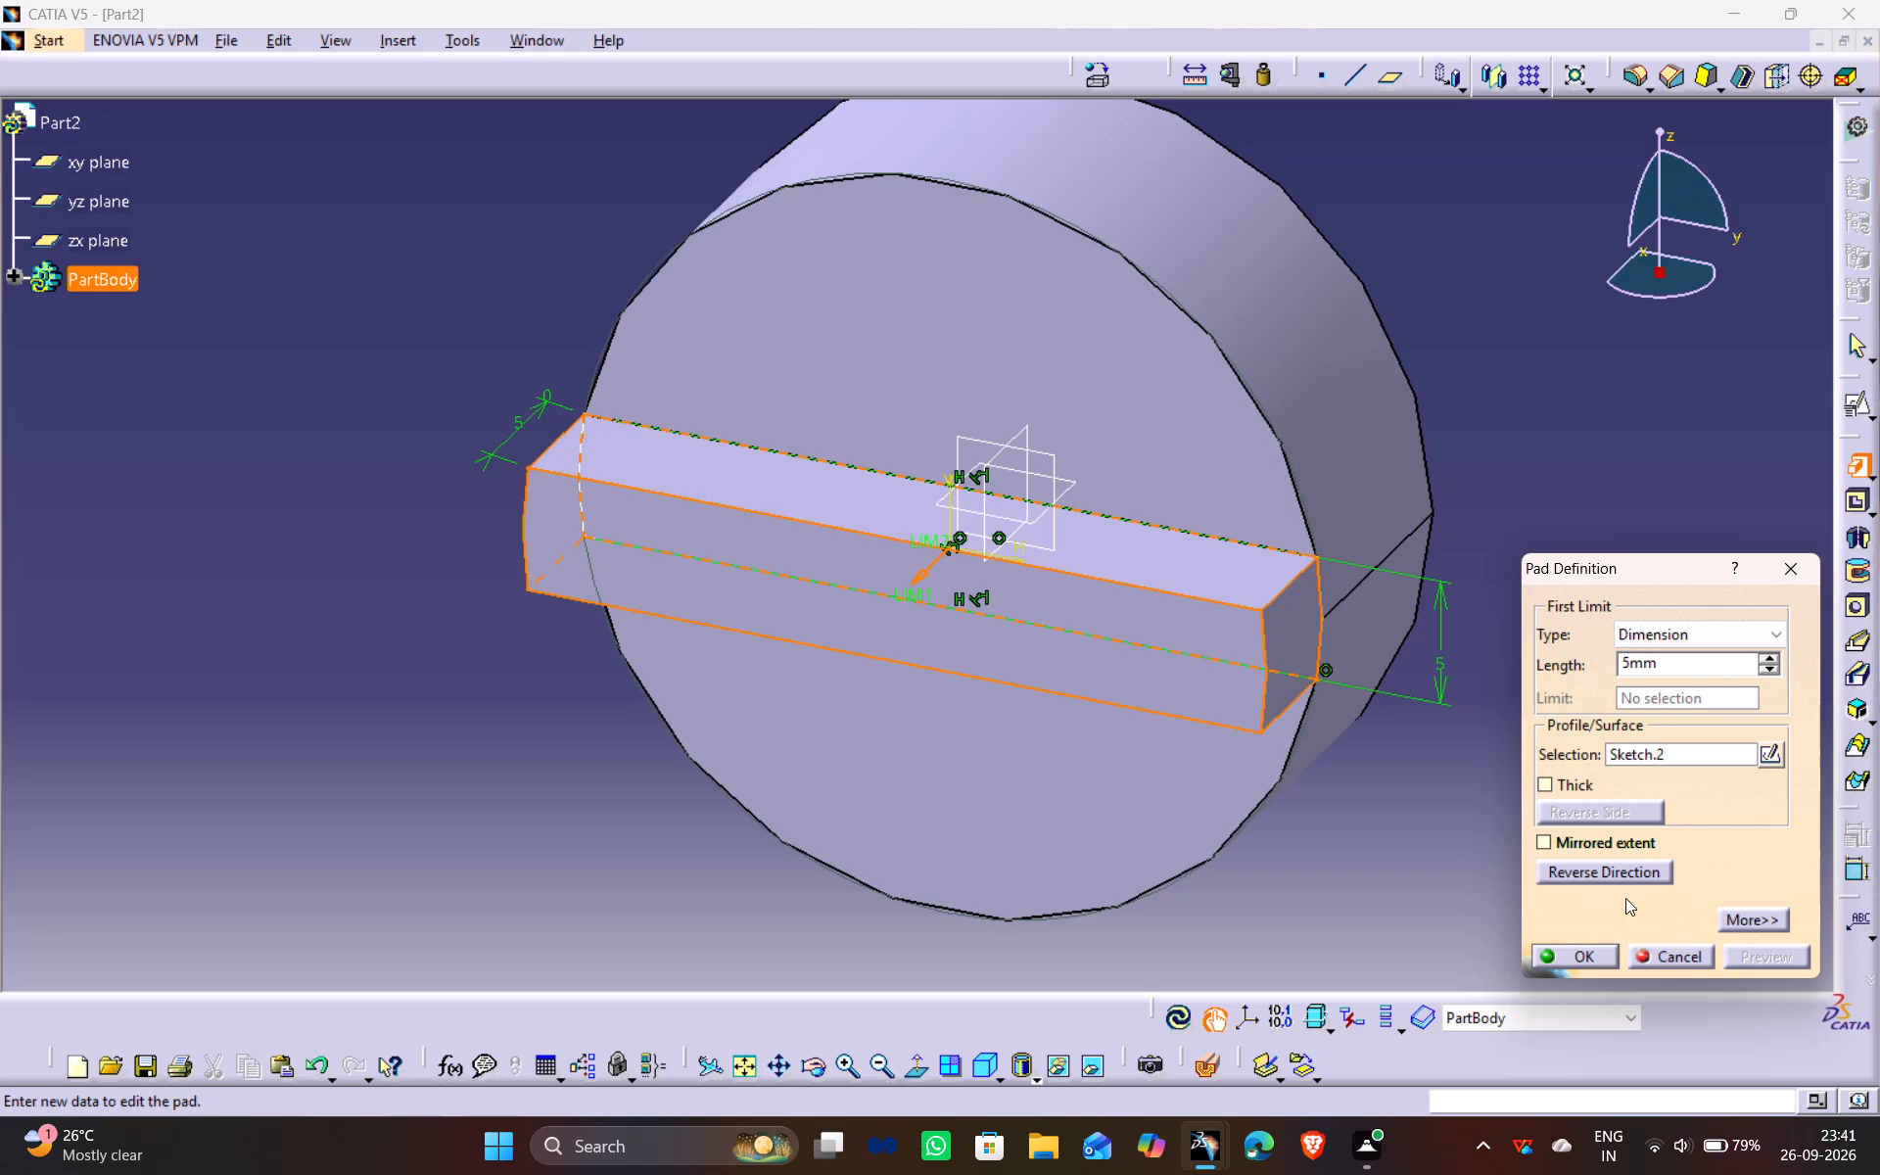
click(1578, 957)
Open a positioned sketch on the disc's front face beside the bar, keeping the implicit origin and orientation.
middle_drag(1697, 548, 1439, 611)
drag(1697, 544, 1439, 611)
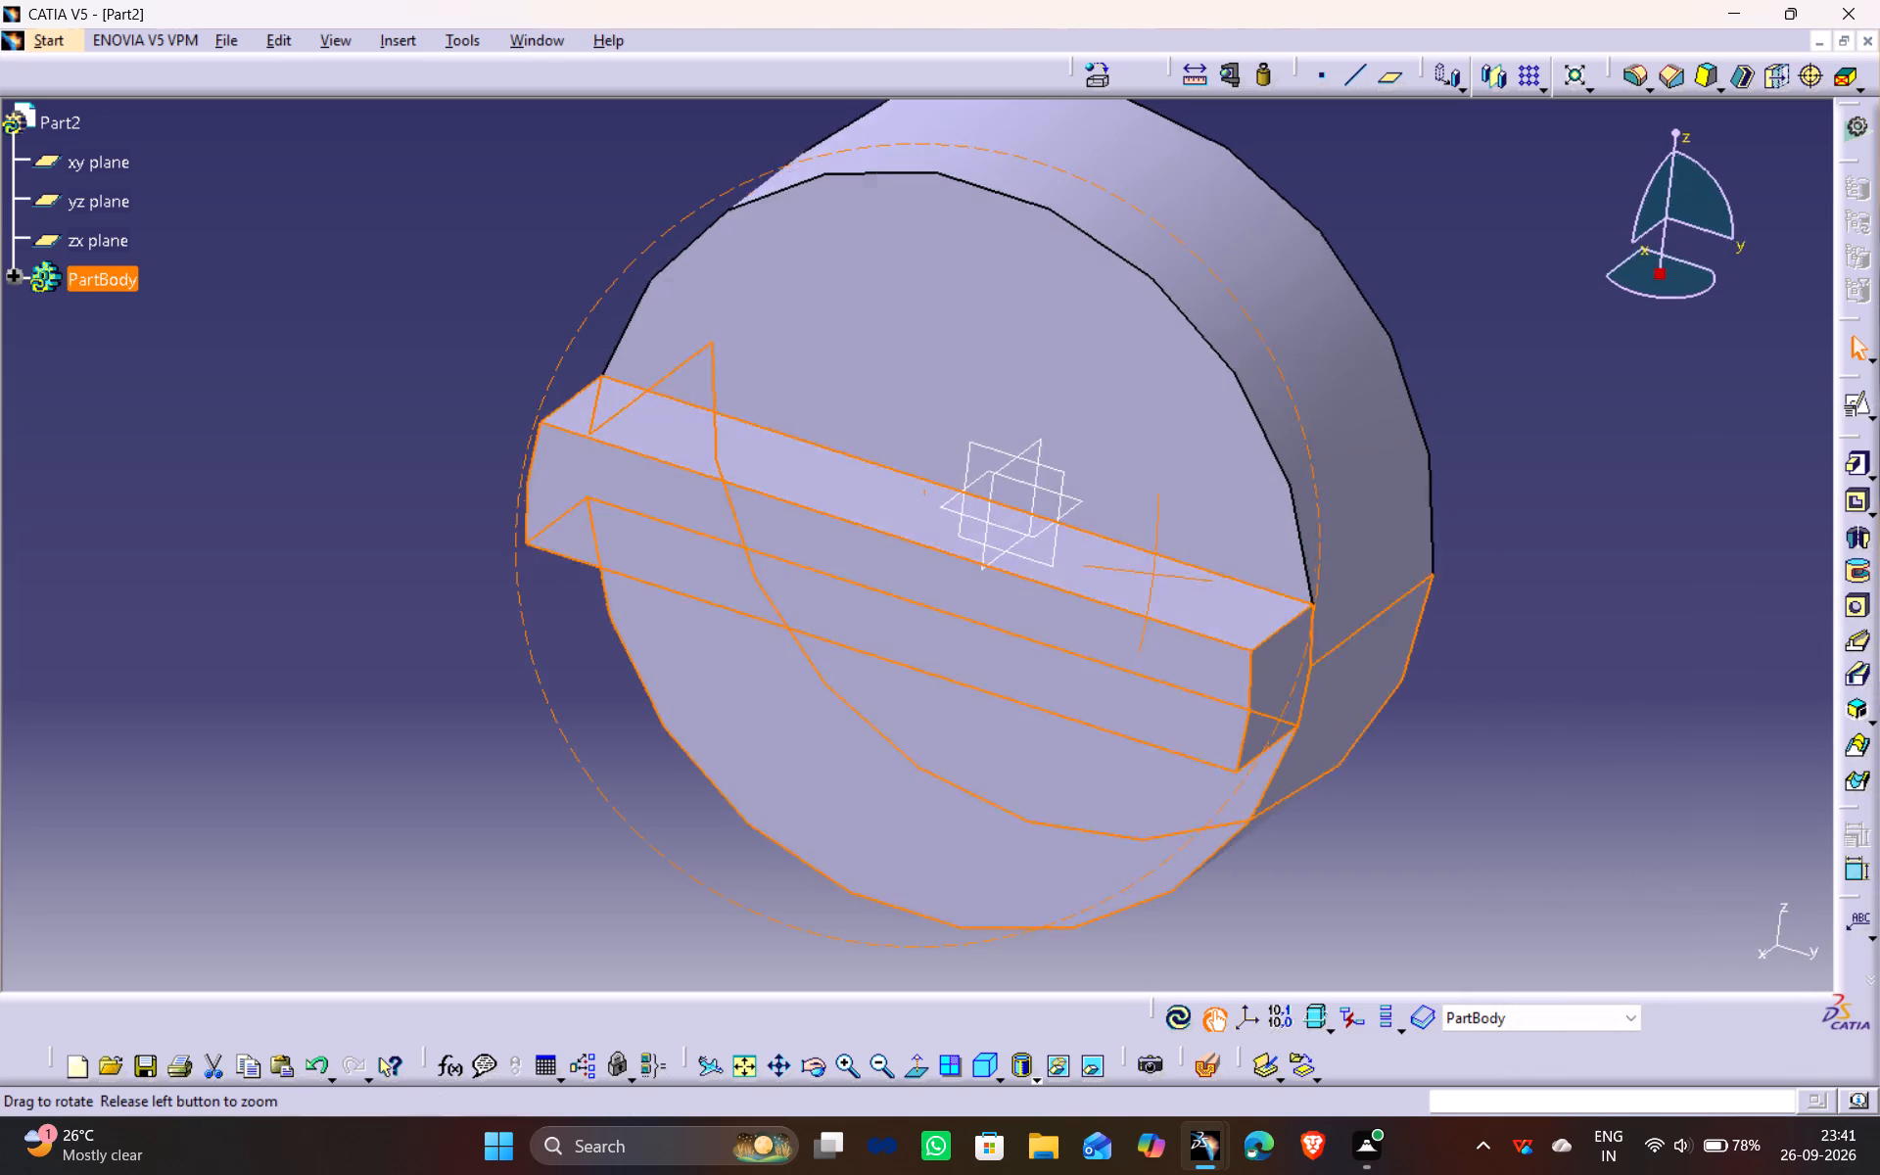
middle_drag(1439, 611, 966, 589)
drag(1439, 611, 966, 589)
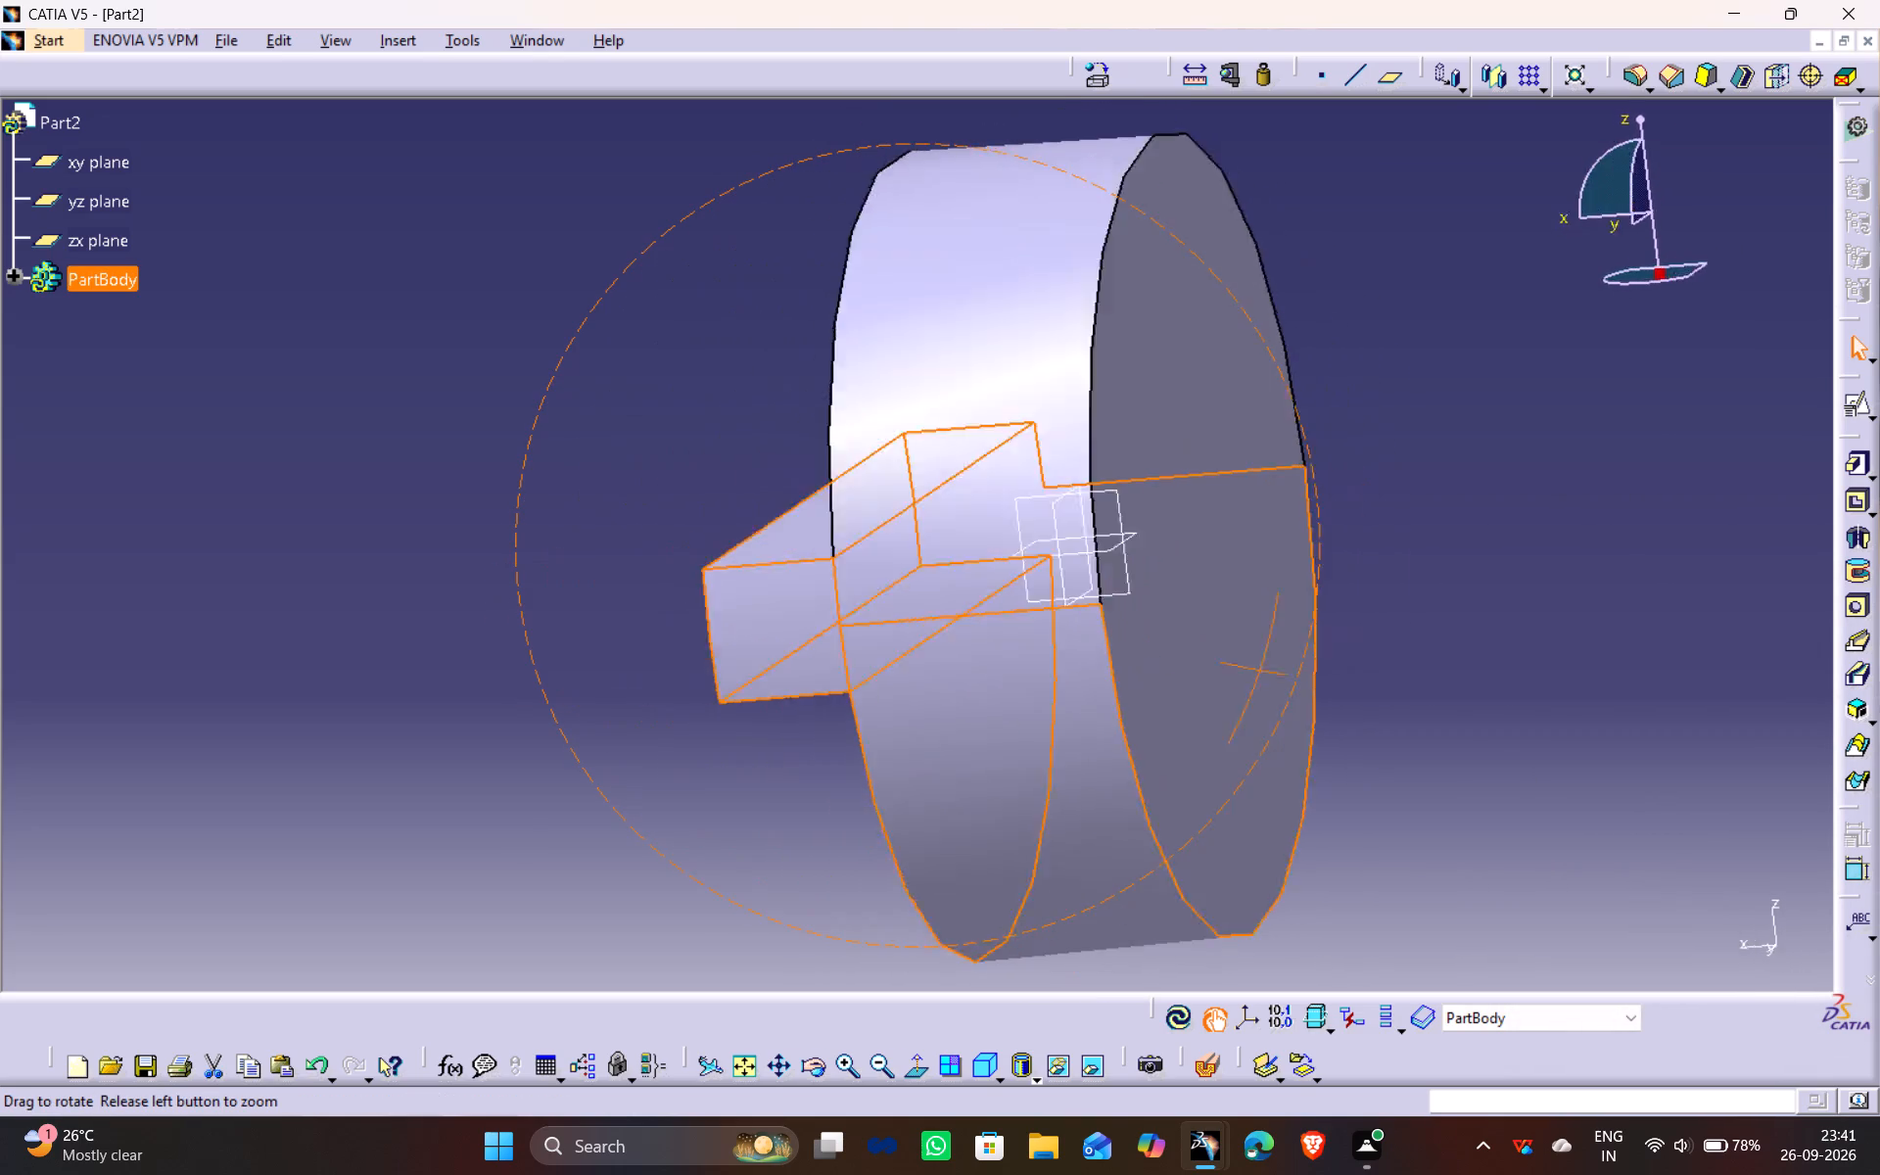
drag(966, 589, 1432, 506)
middle_drag(966, 589, 1432, 506)
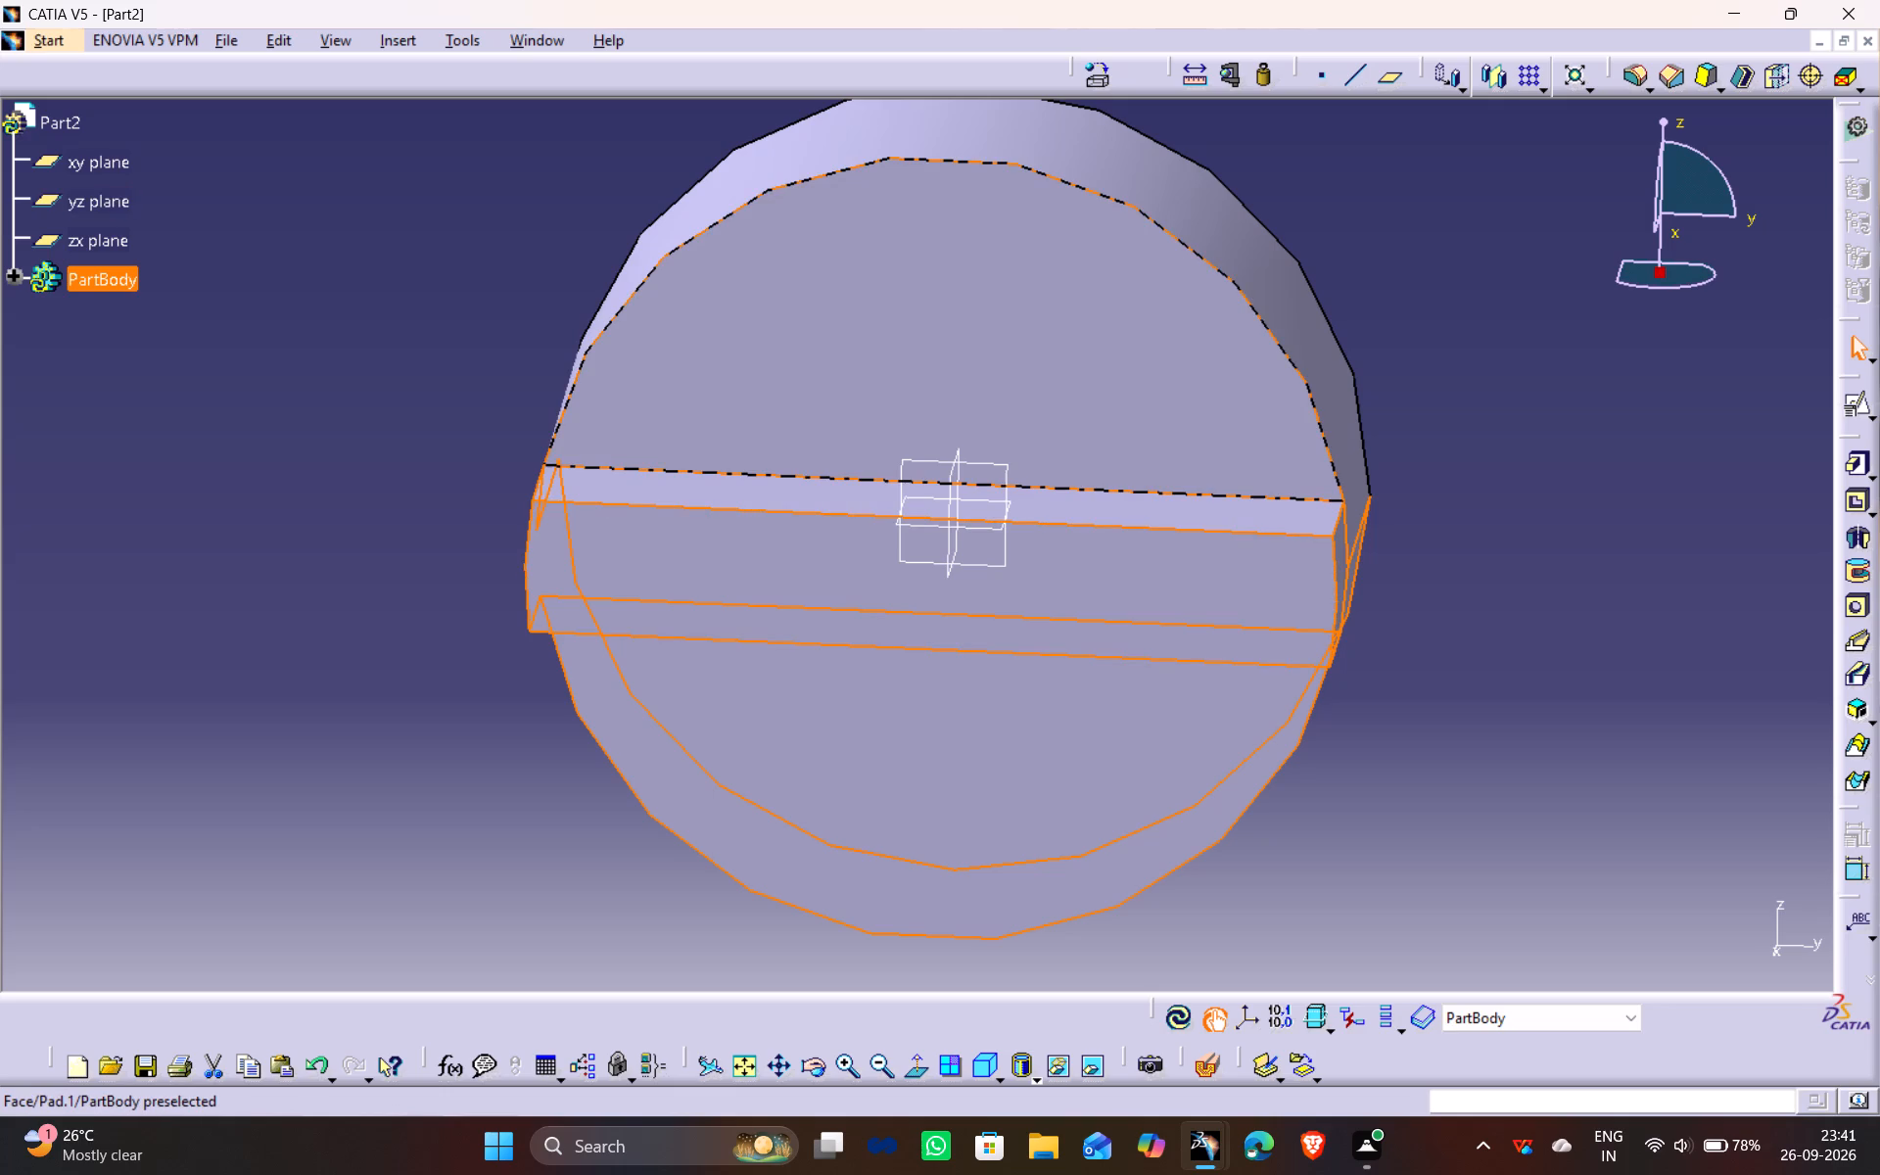
click(1053, 402)
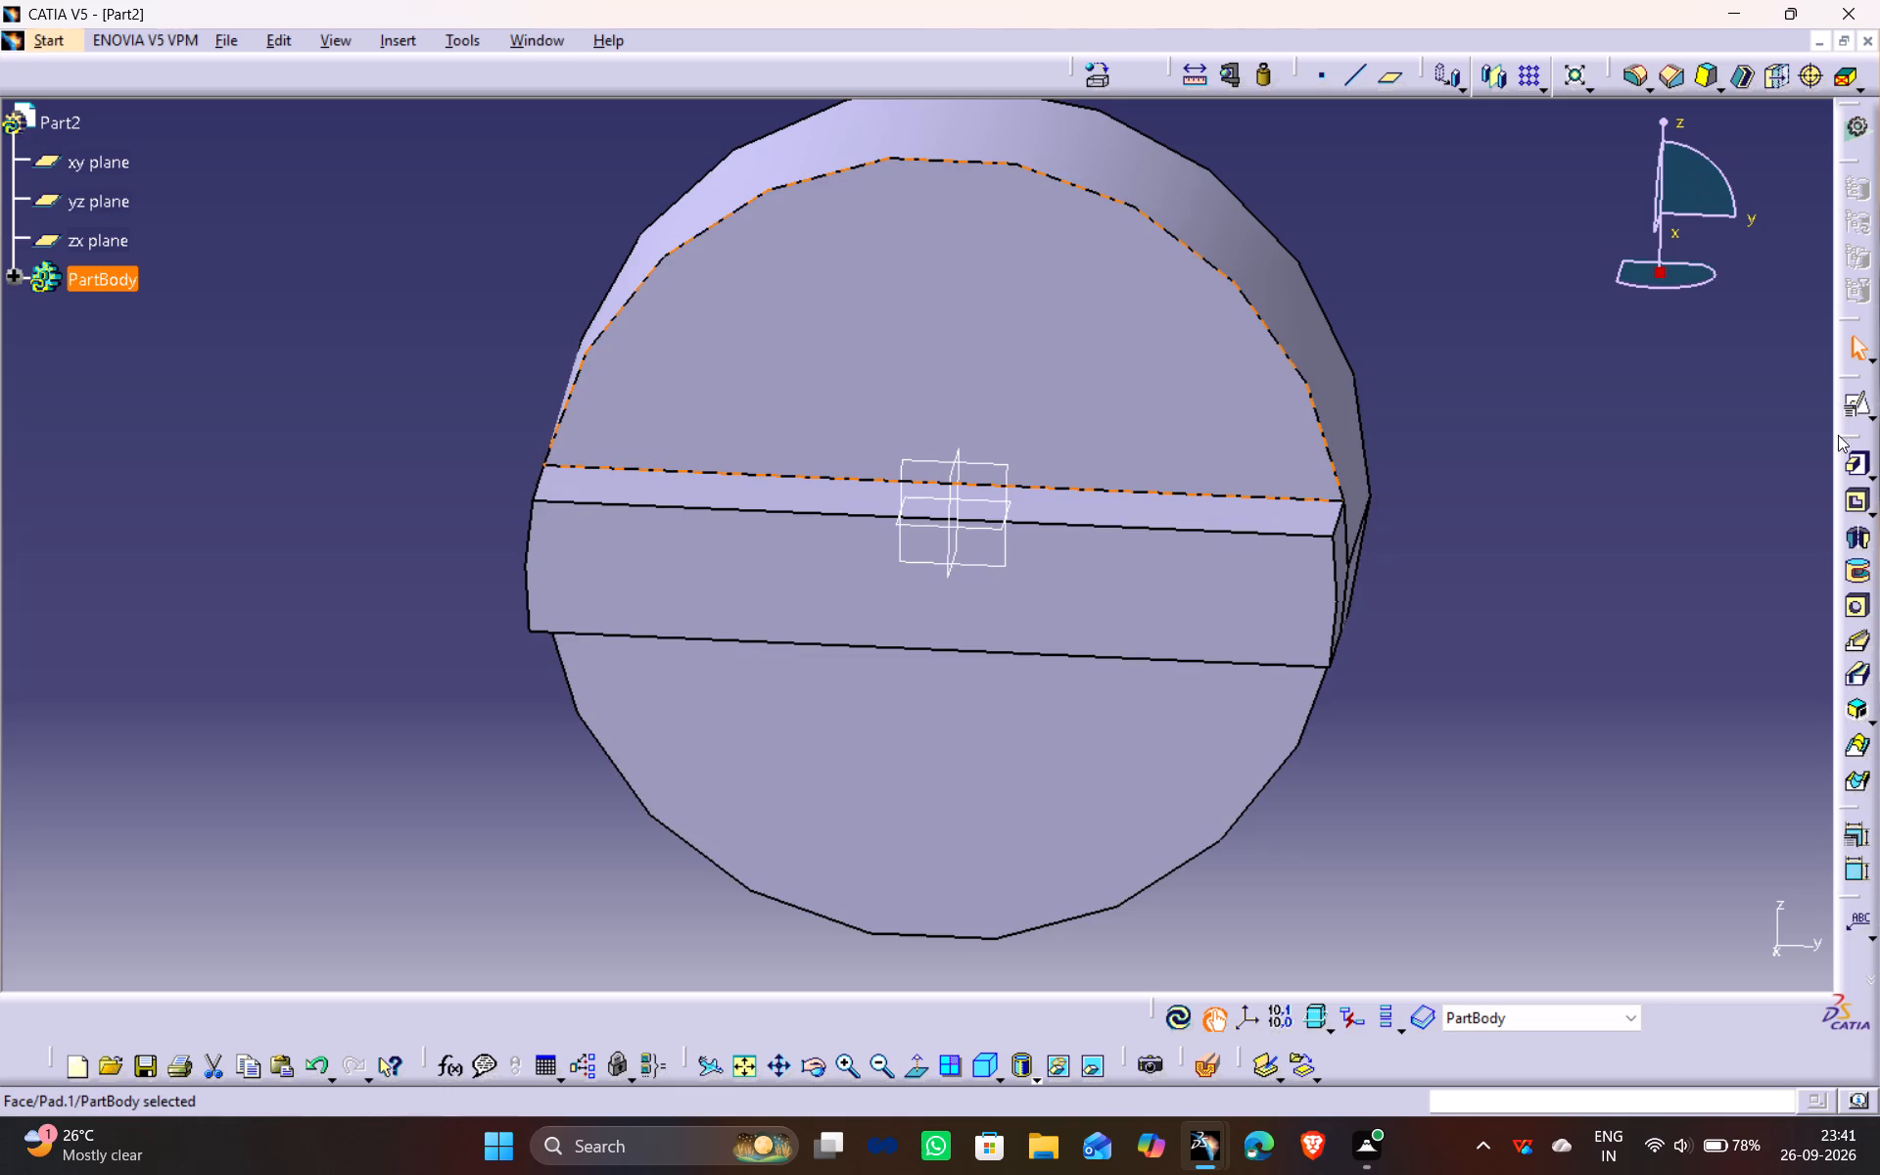
click(1853, 409)
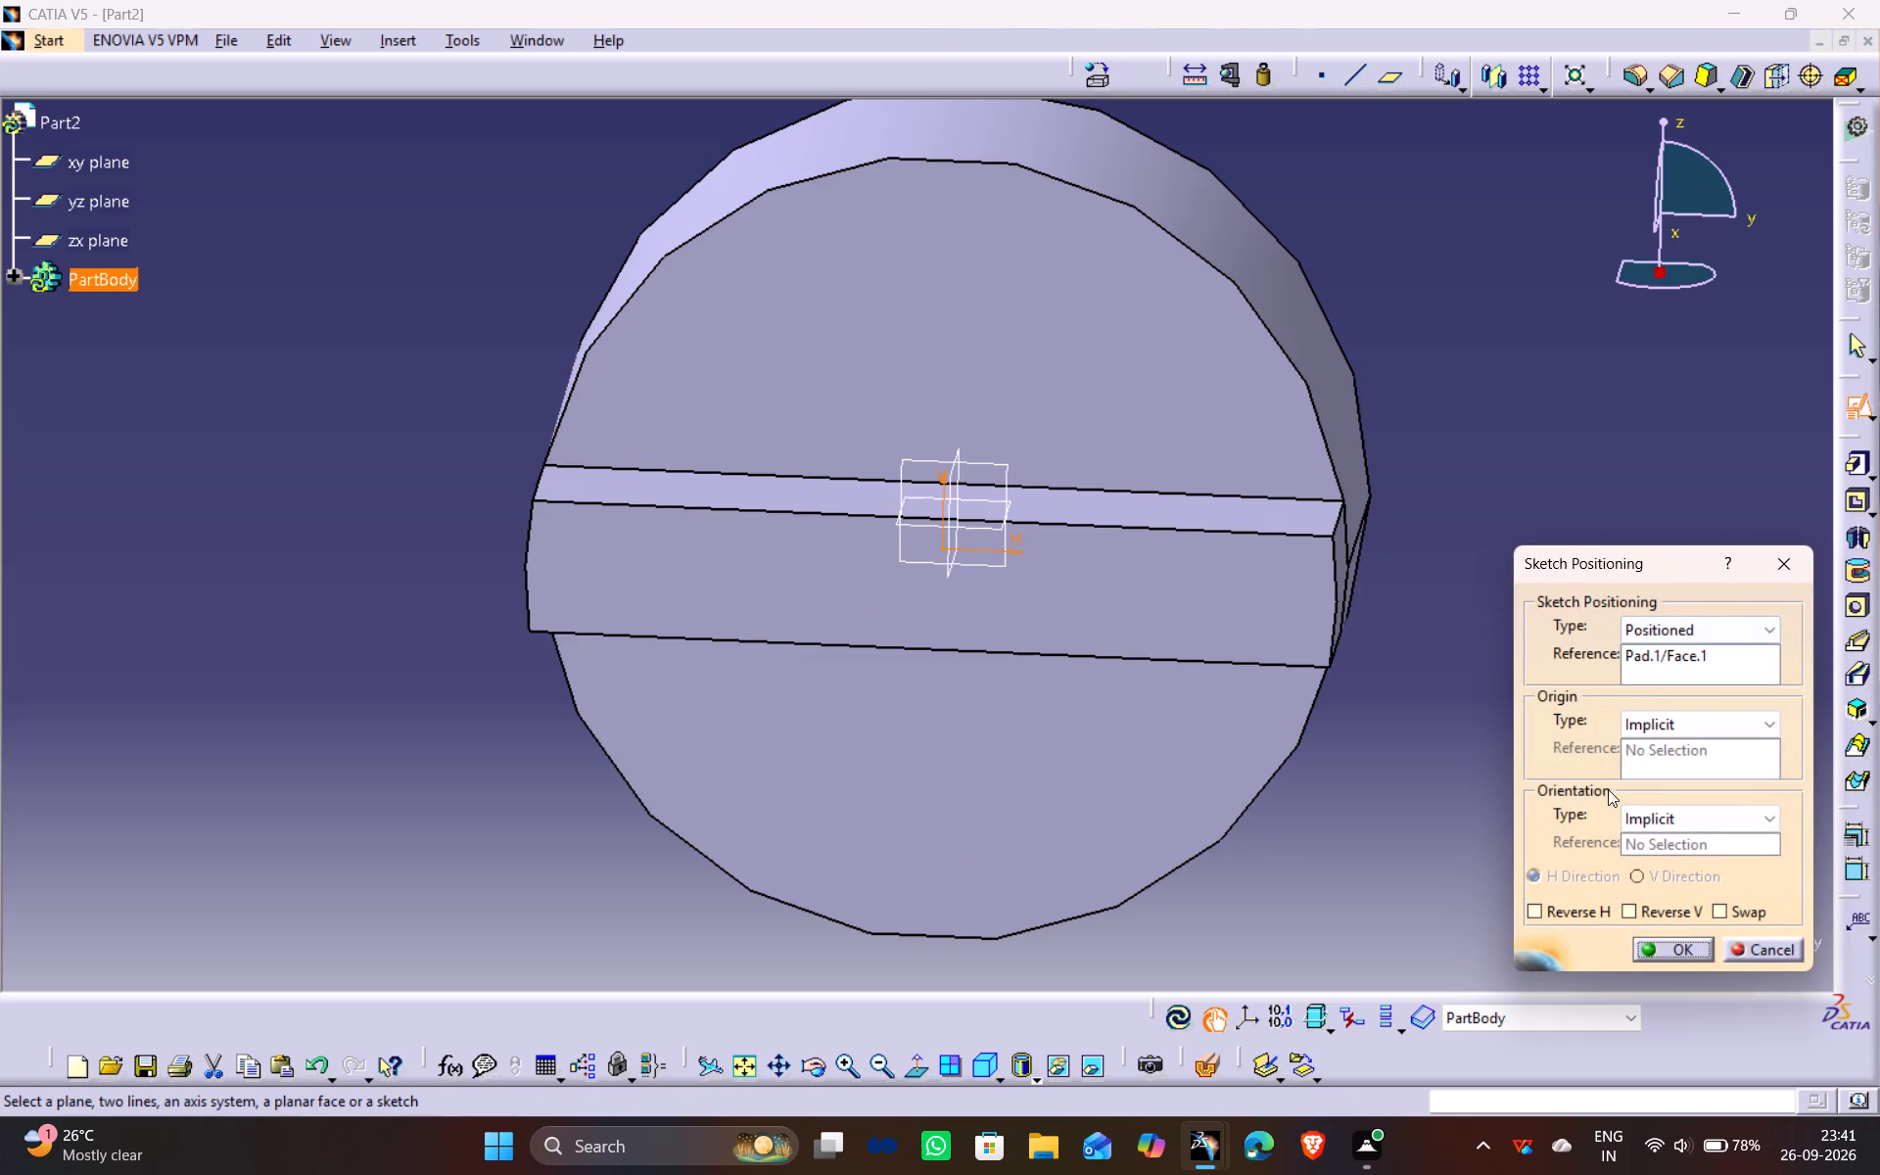
click(1662, 943)
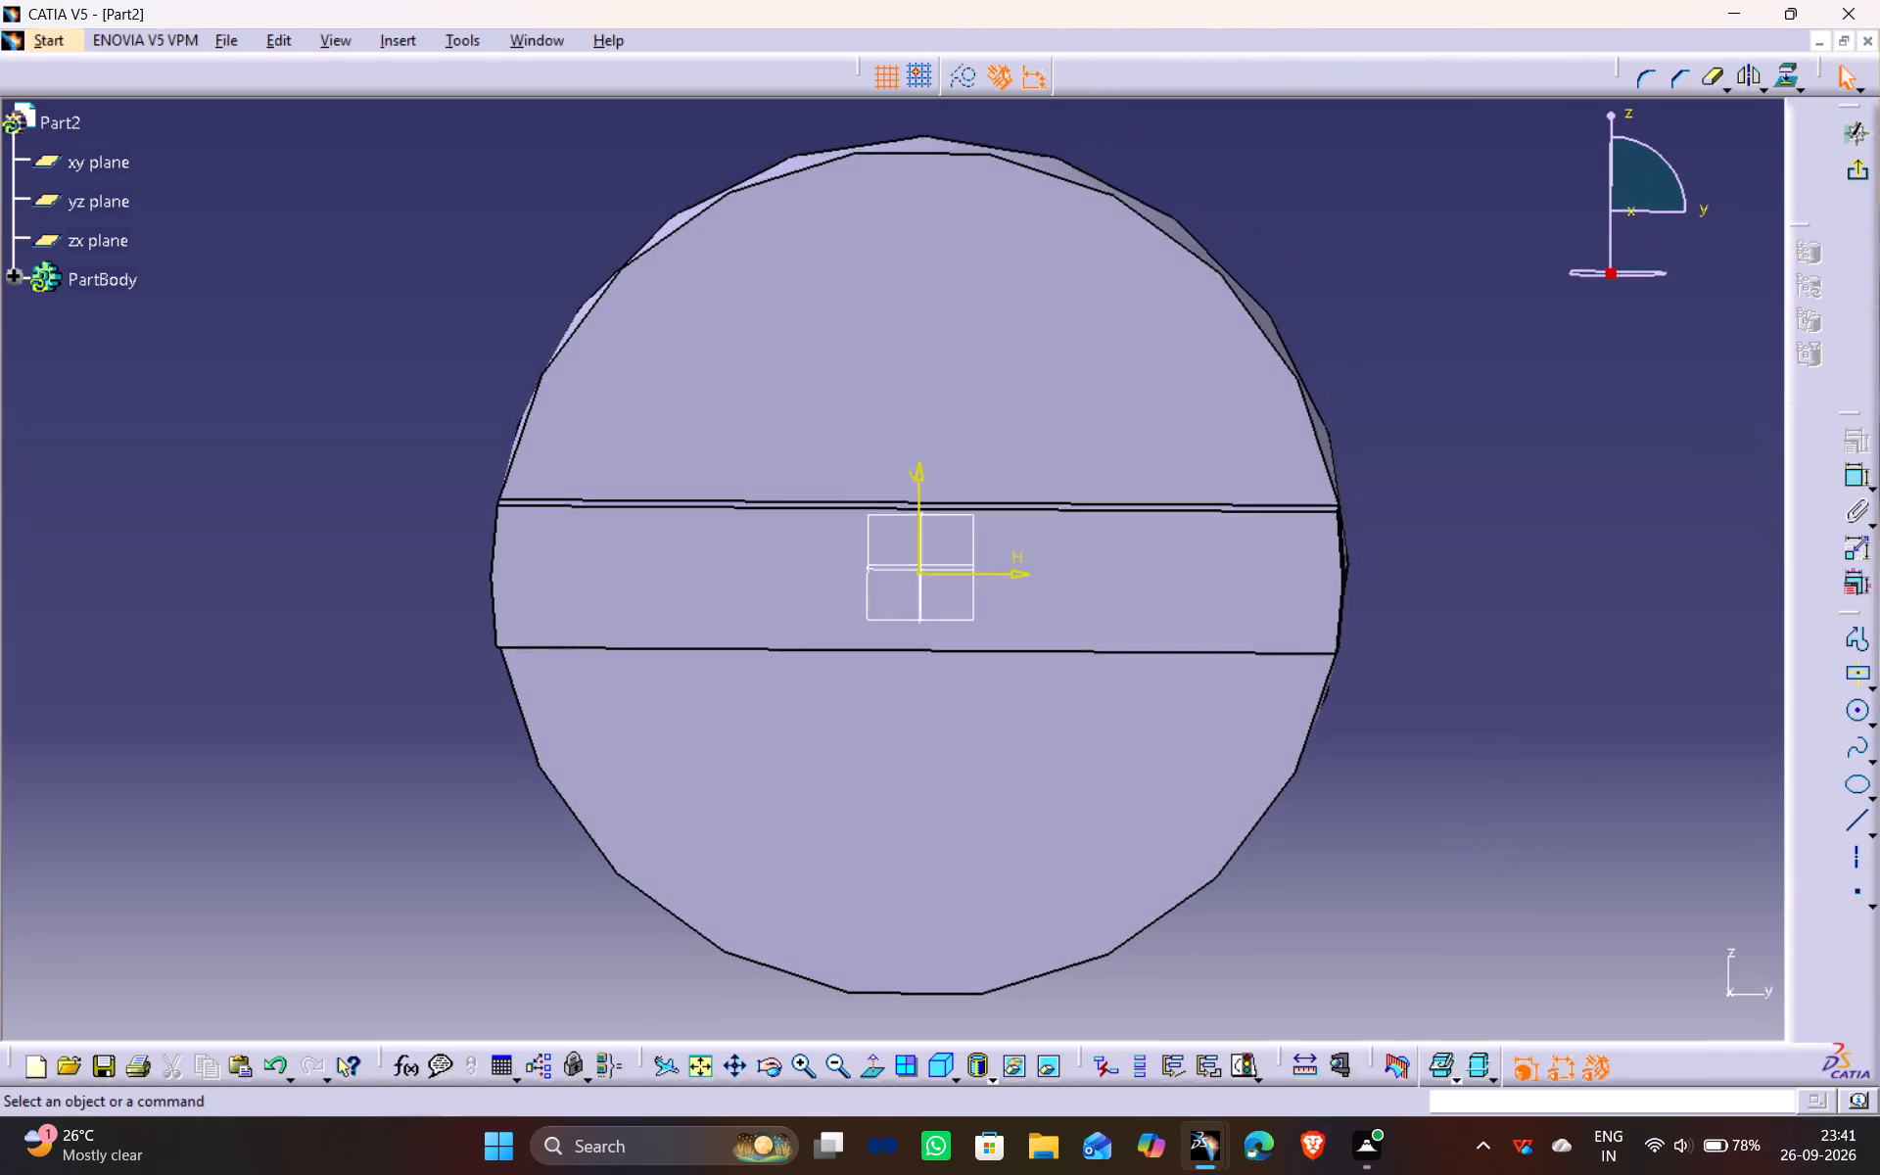
Sketch a circle centred on the sketch origin and constrain its diameter to 10 mm.
click(1856, 708)
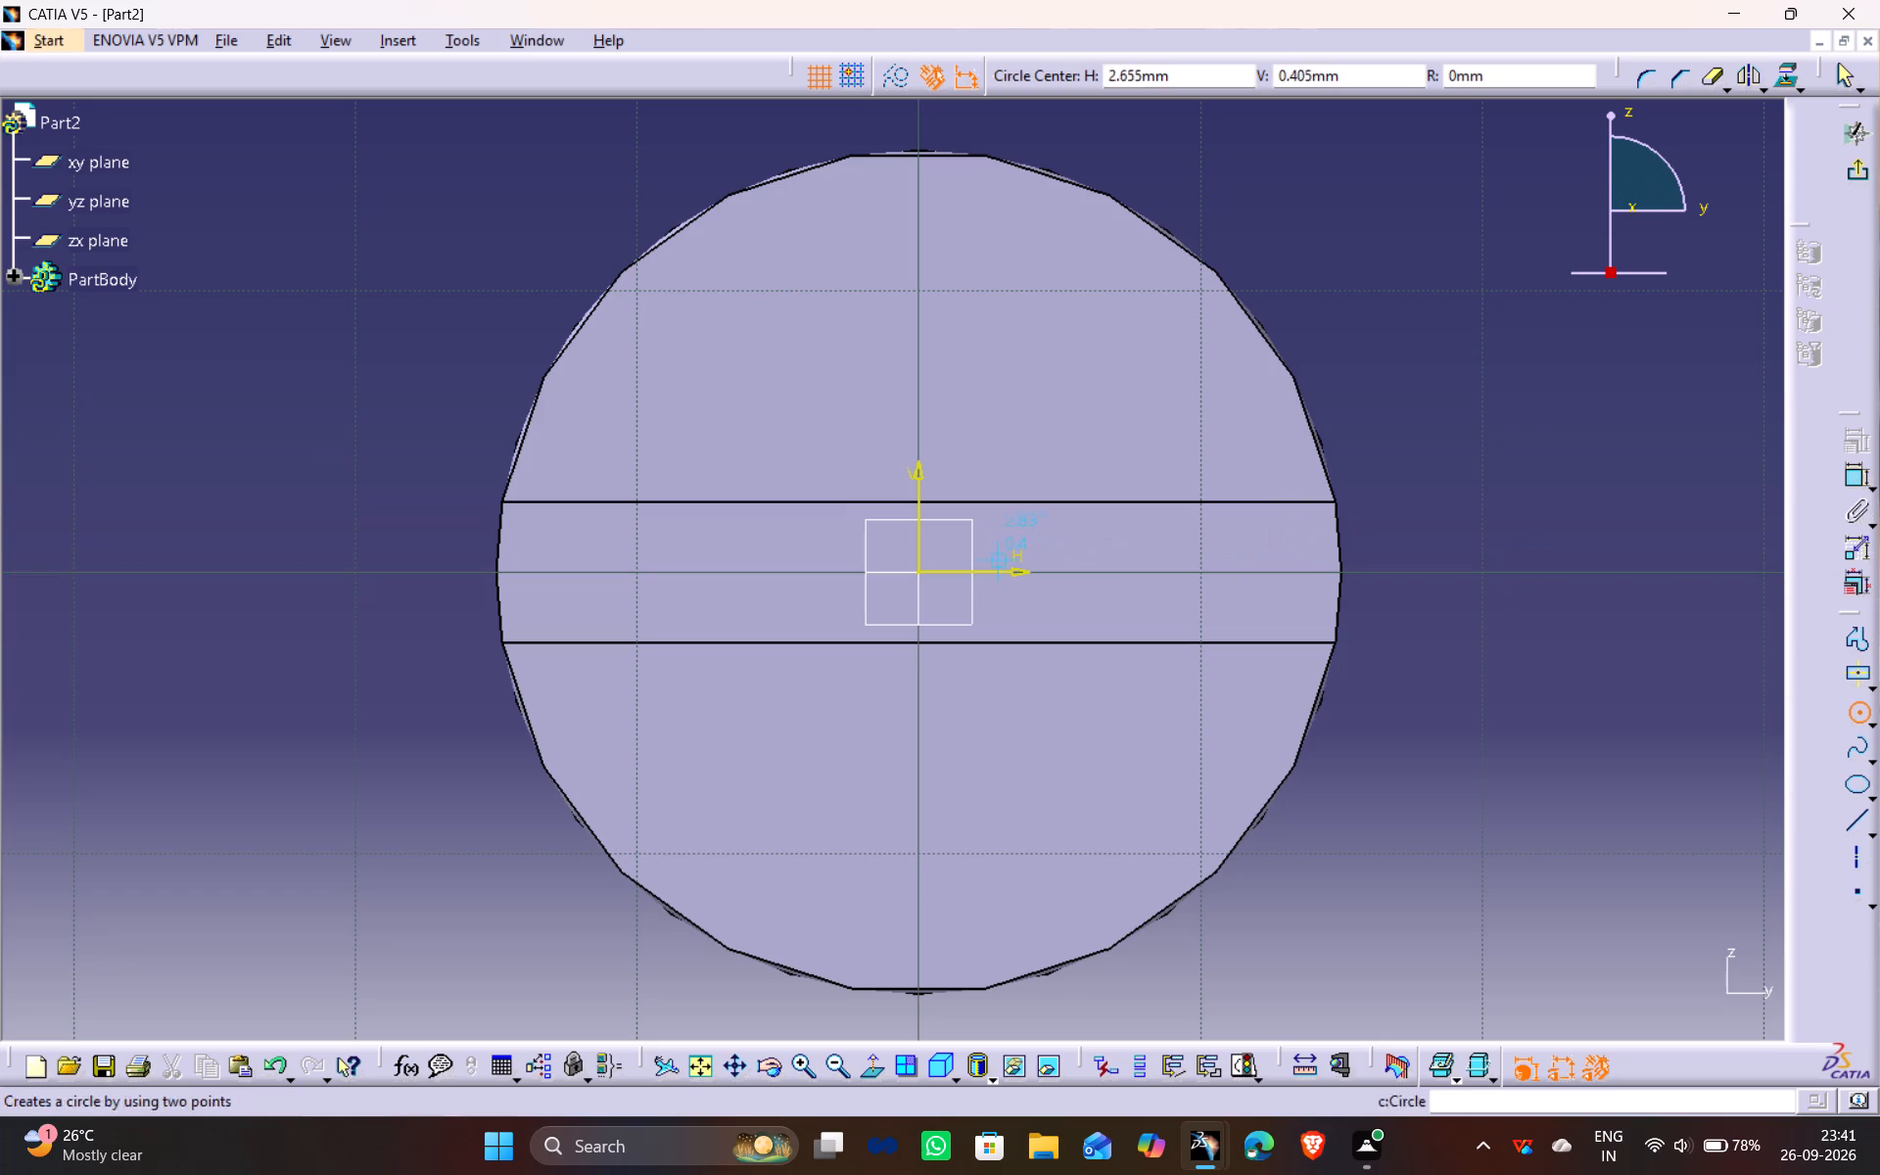
click(917, 571)
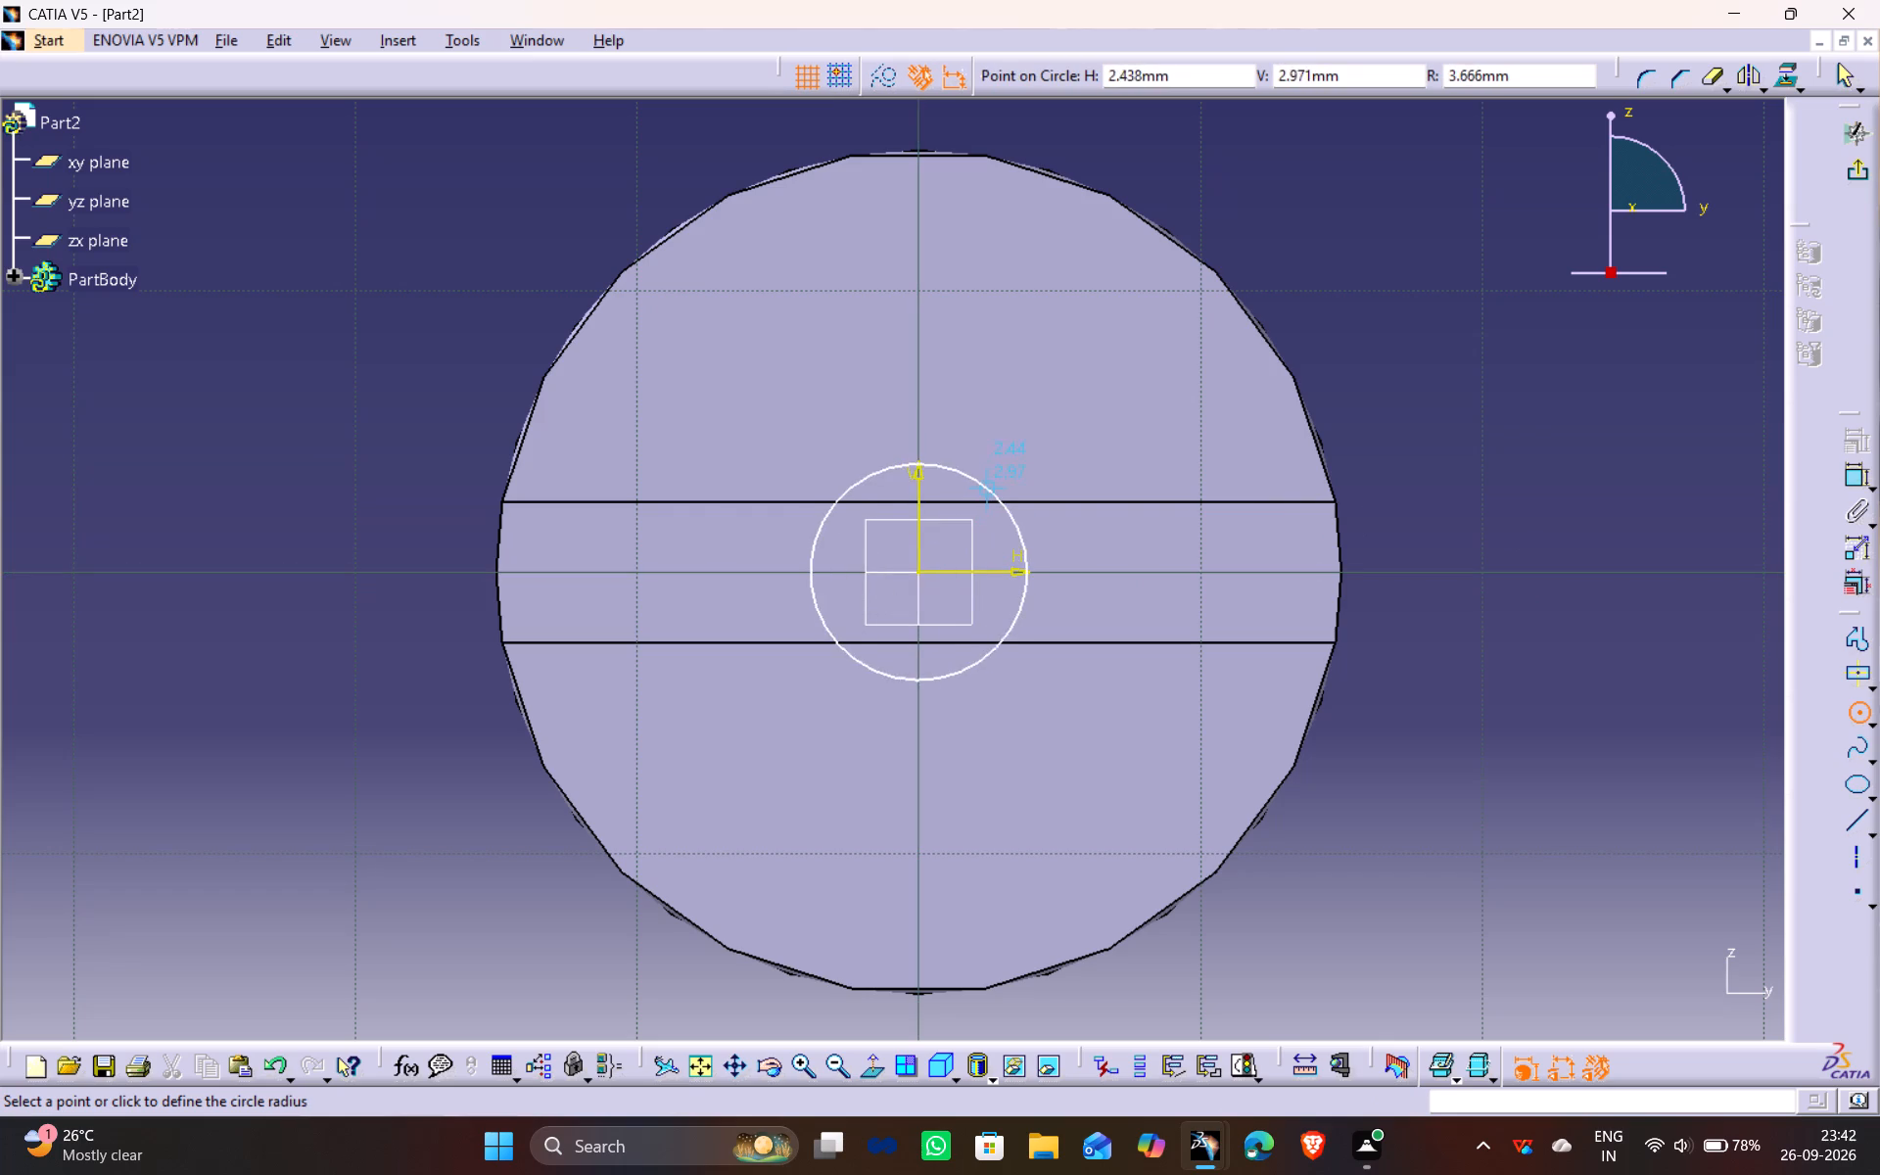
click(991, 482)
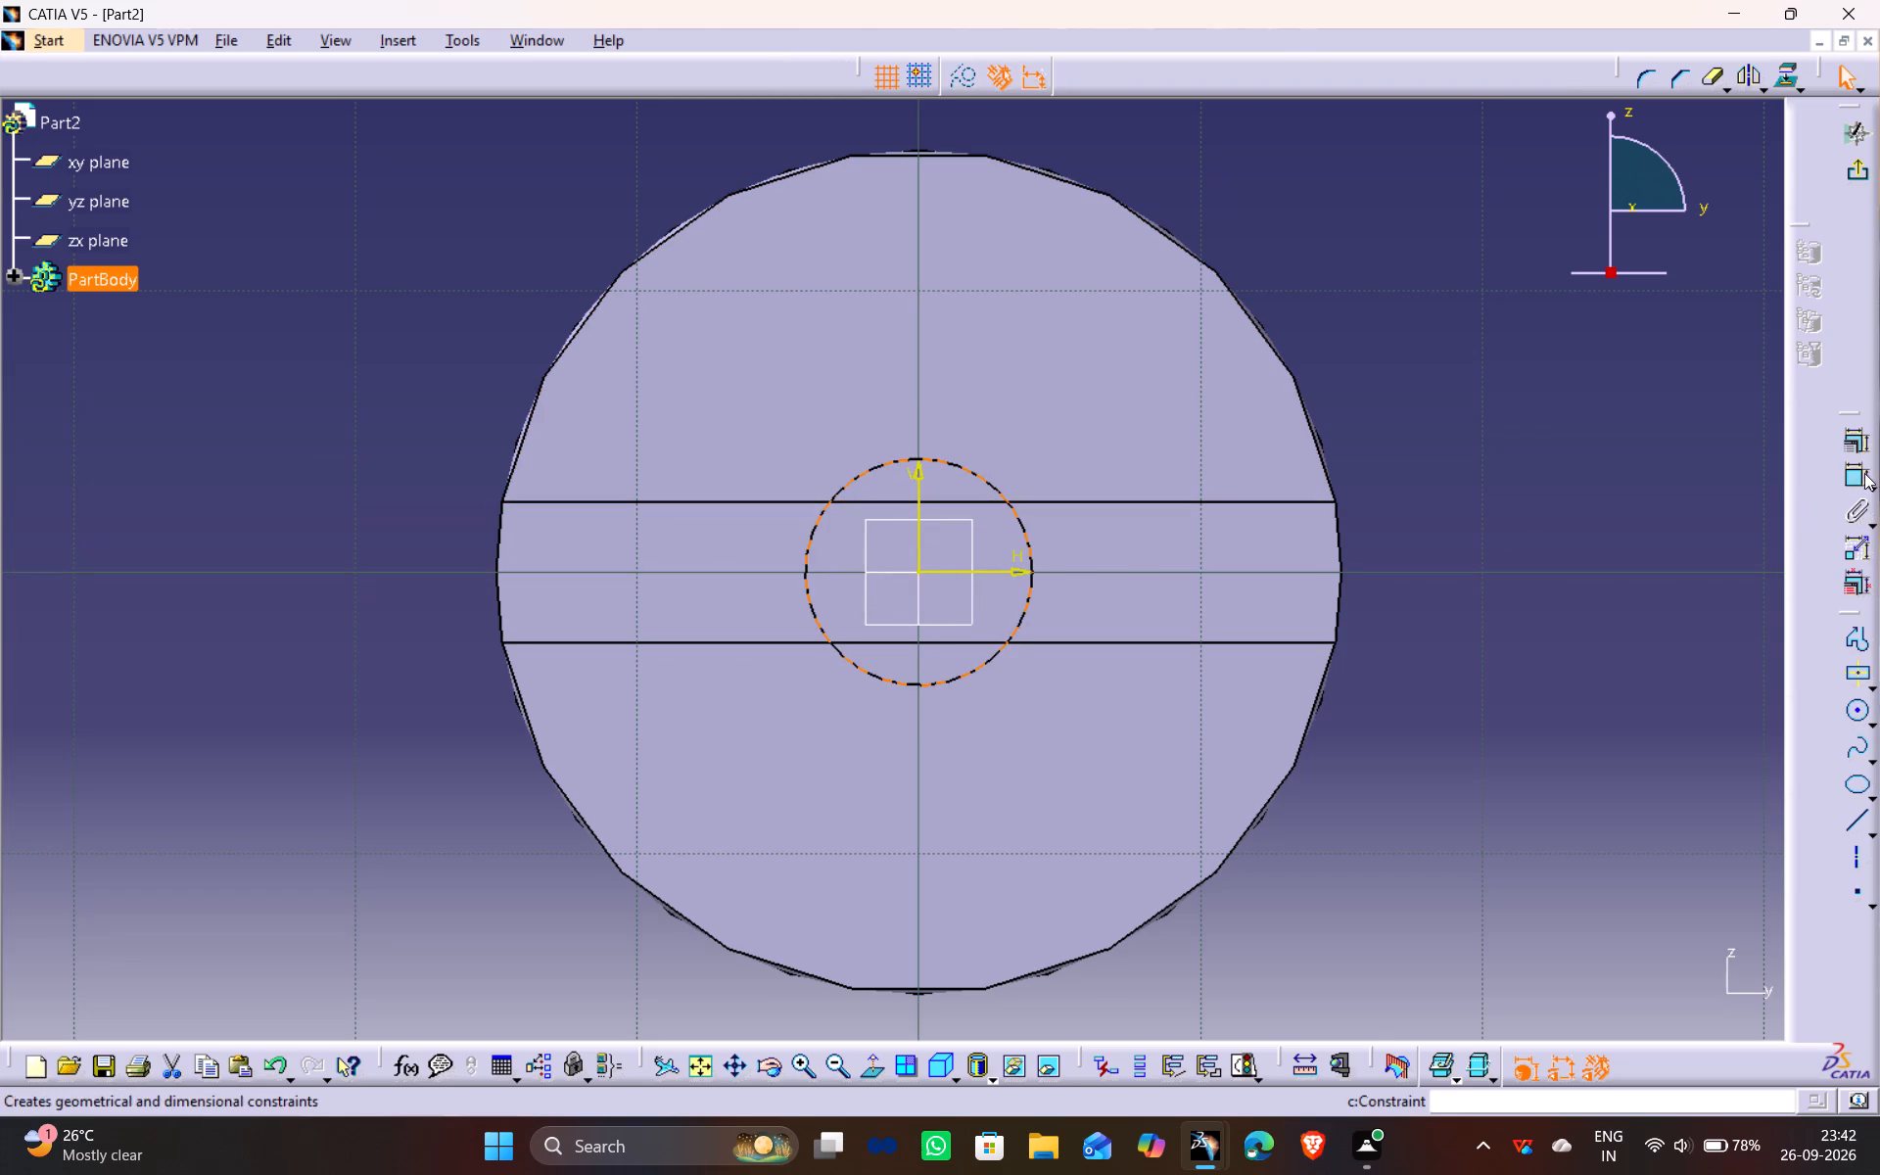
click(1864, 473)
click(1494, 387)
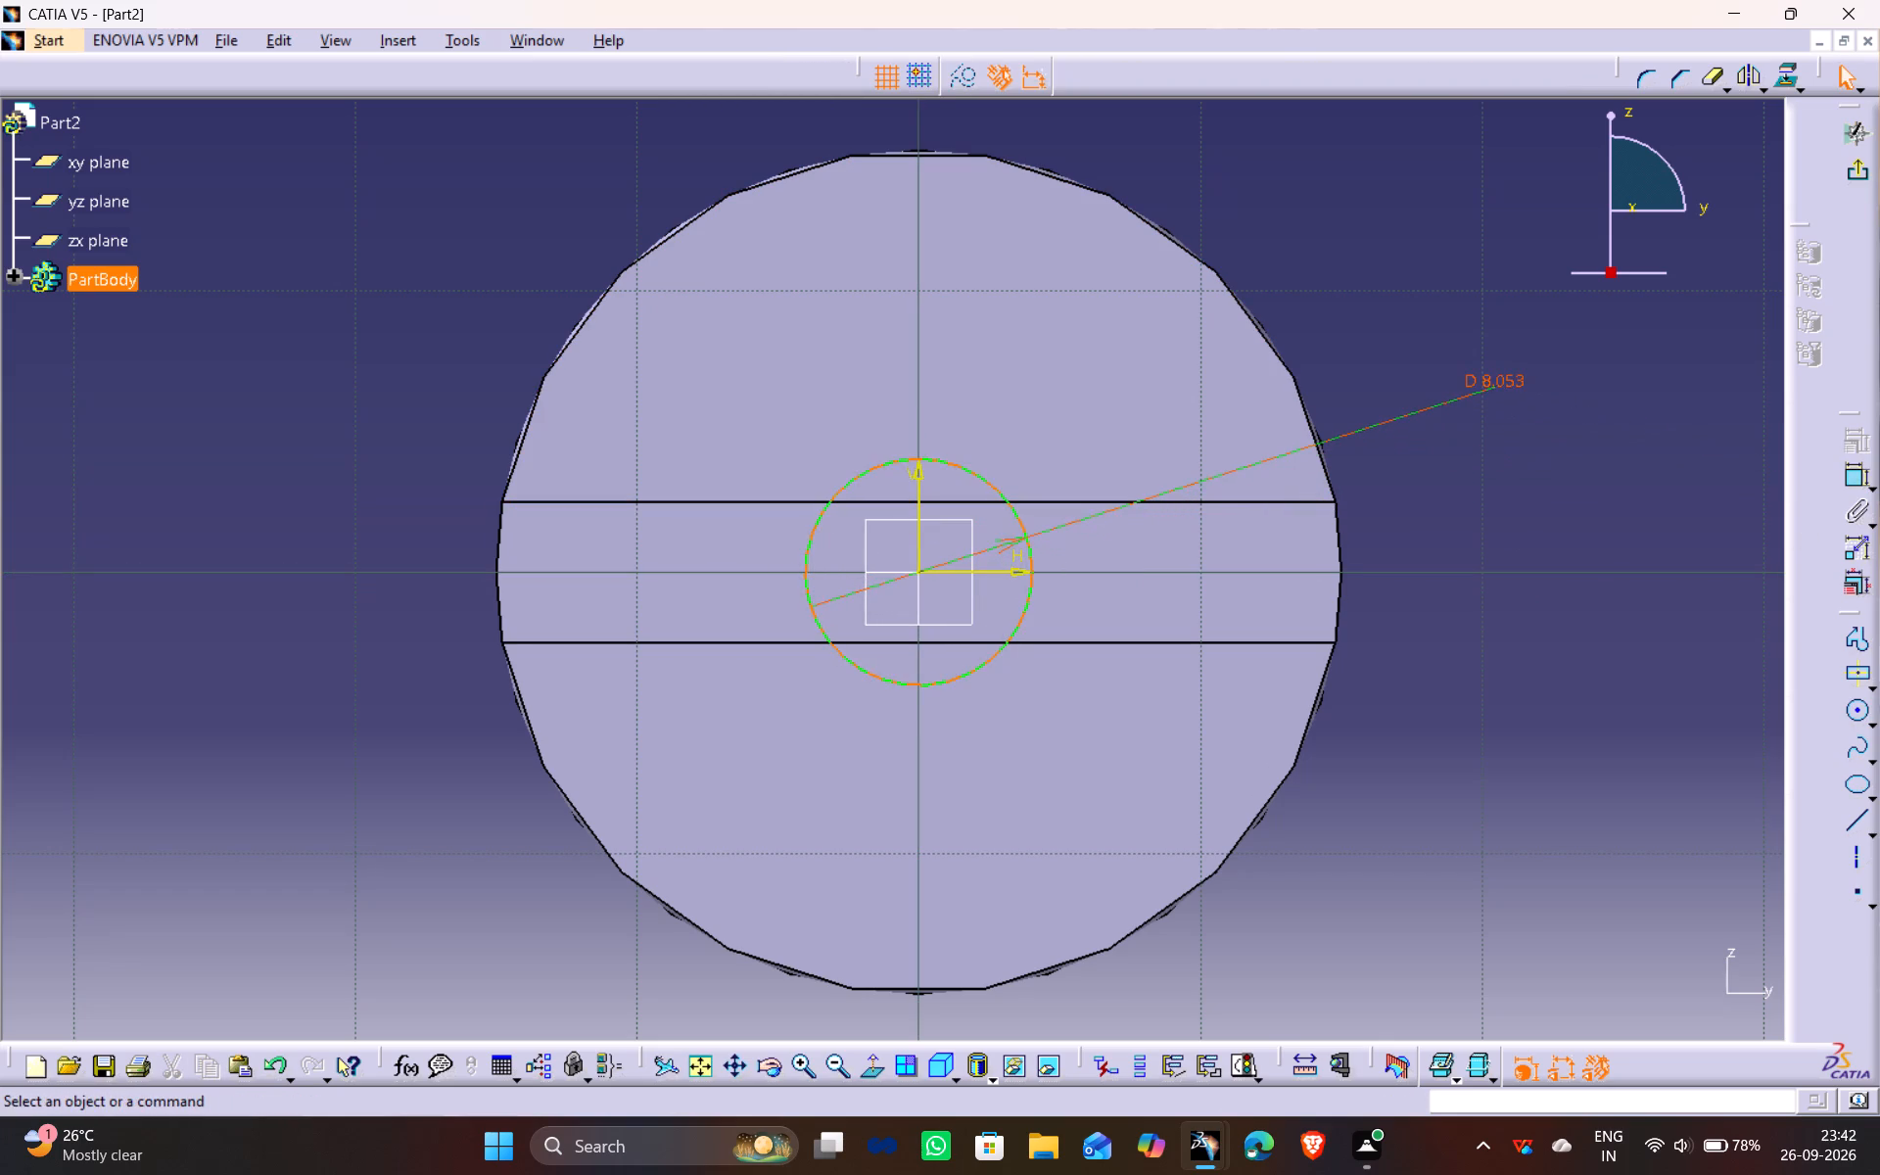
double_click(1496, 379)
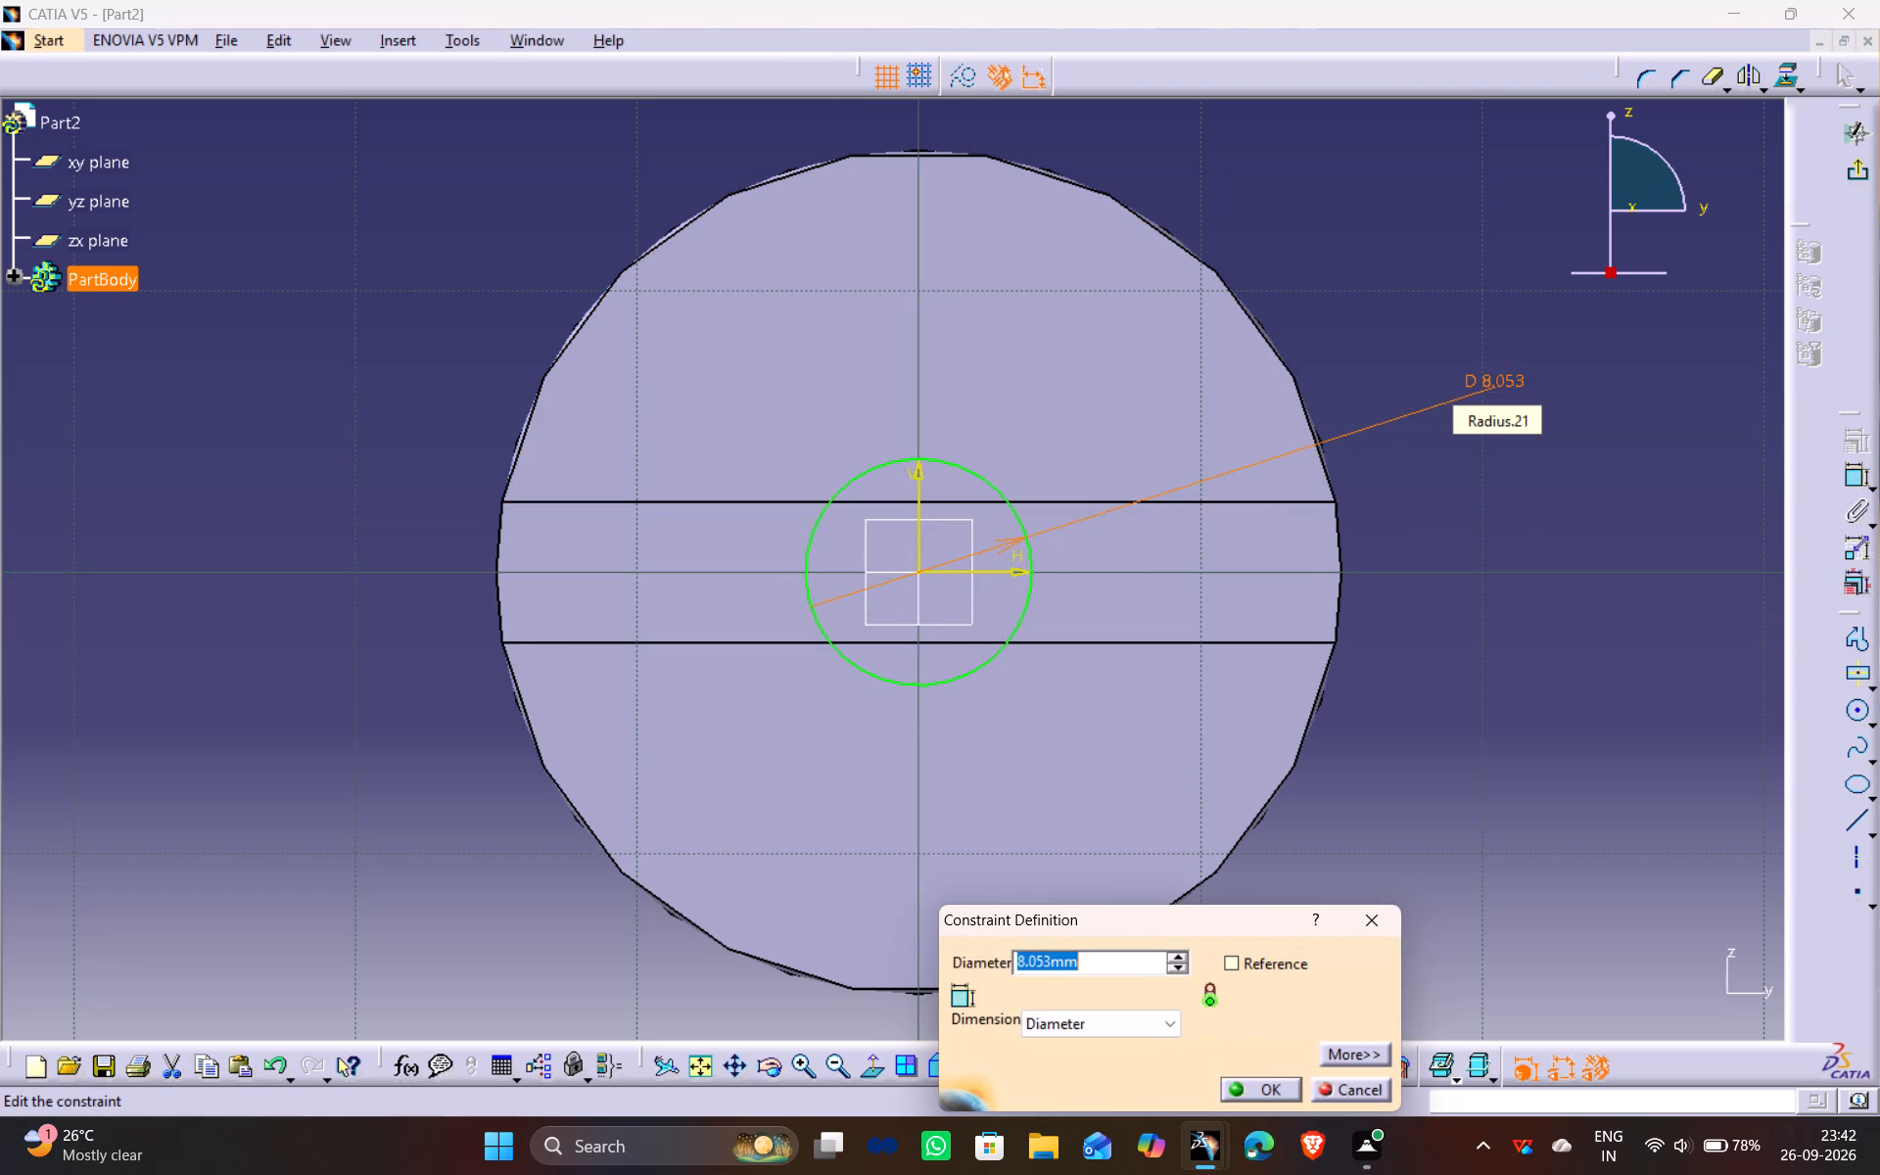
text(10)
key(Return)
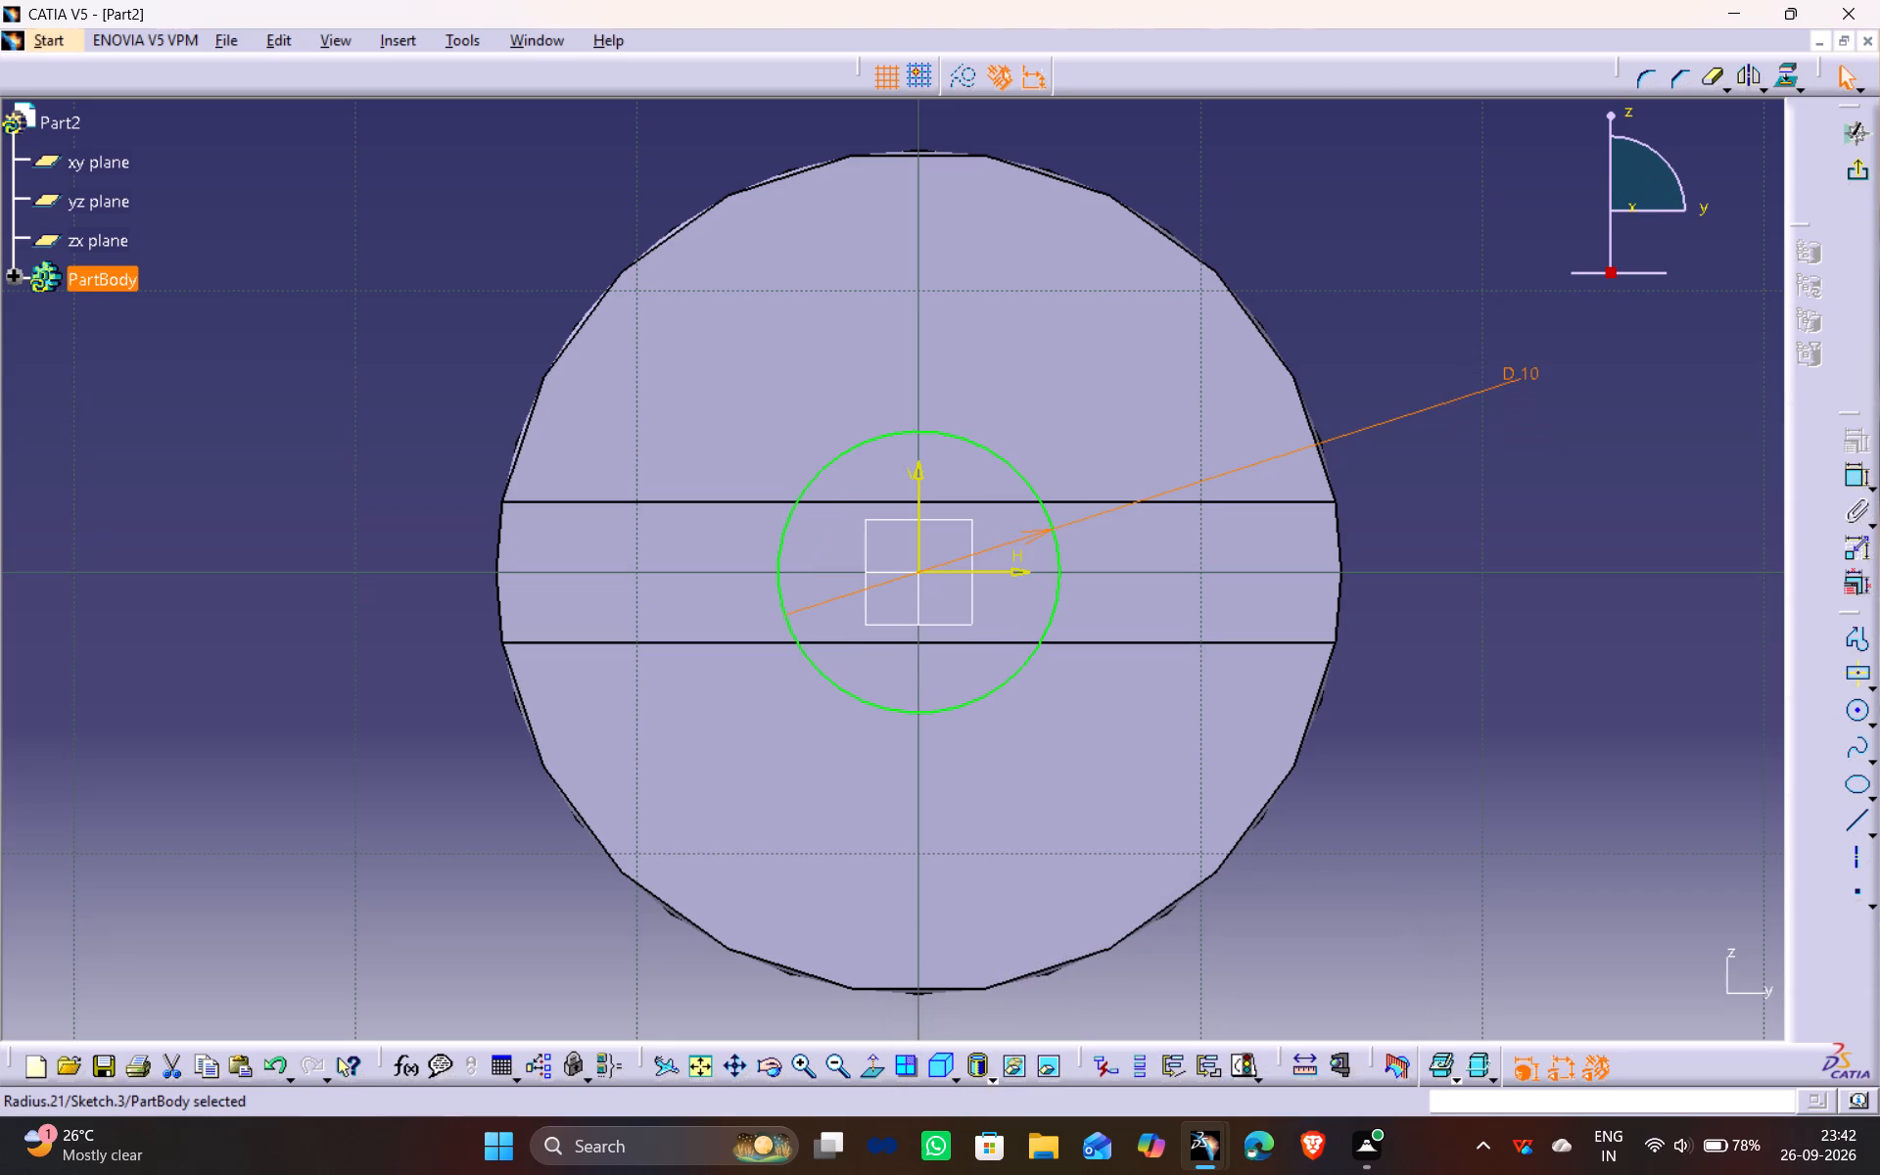
click(1459, 336)
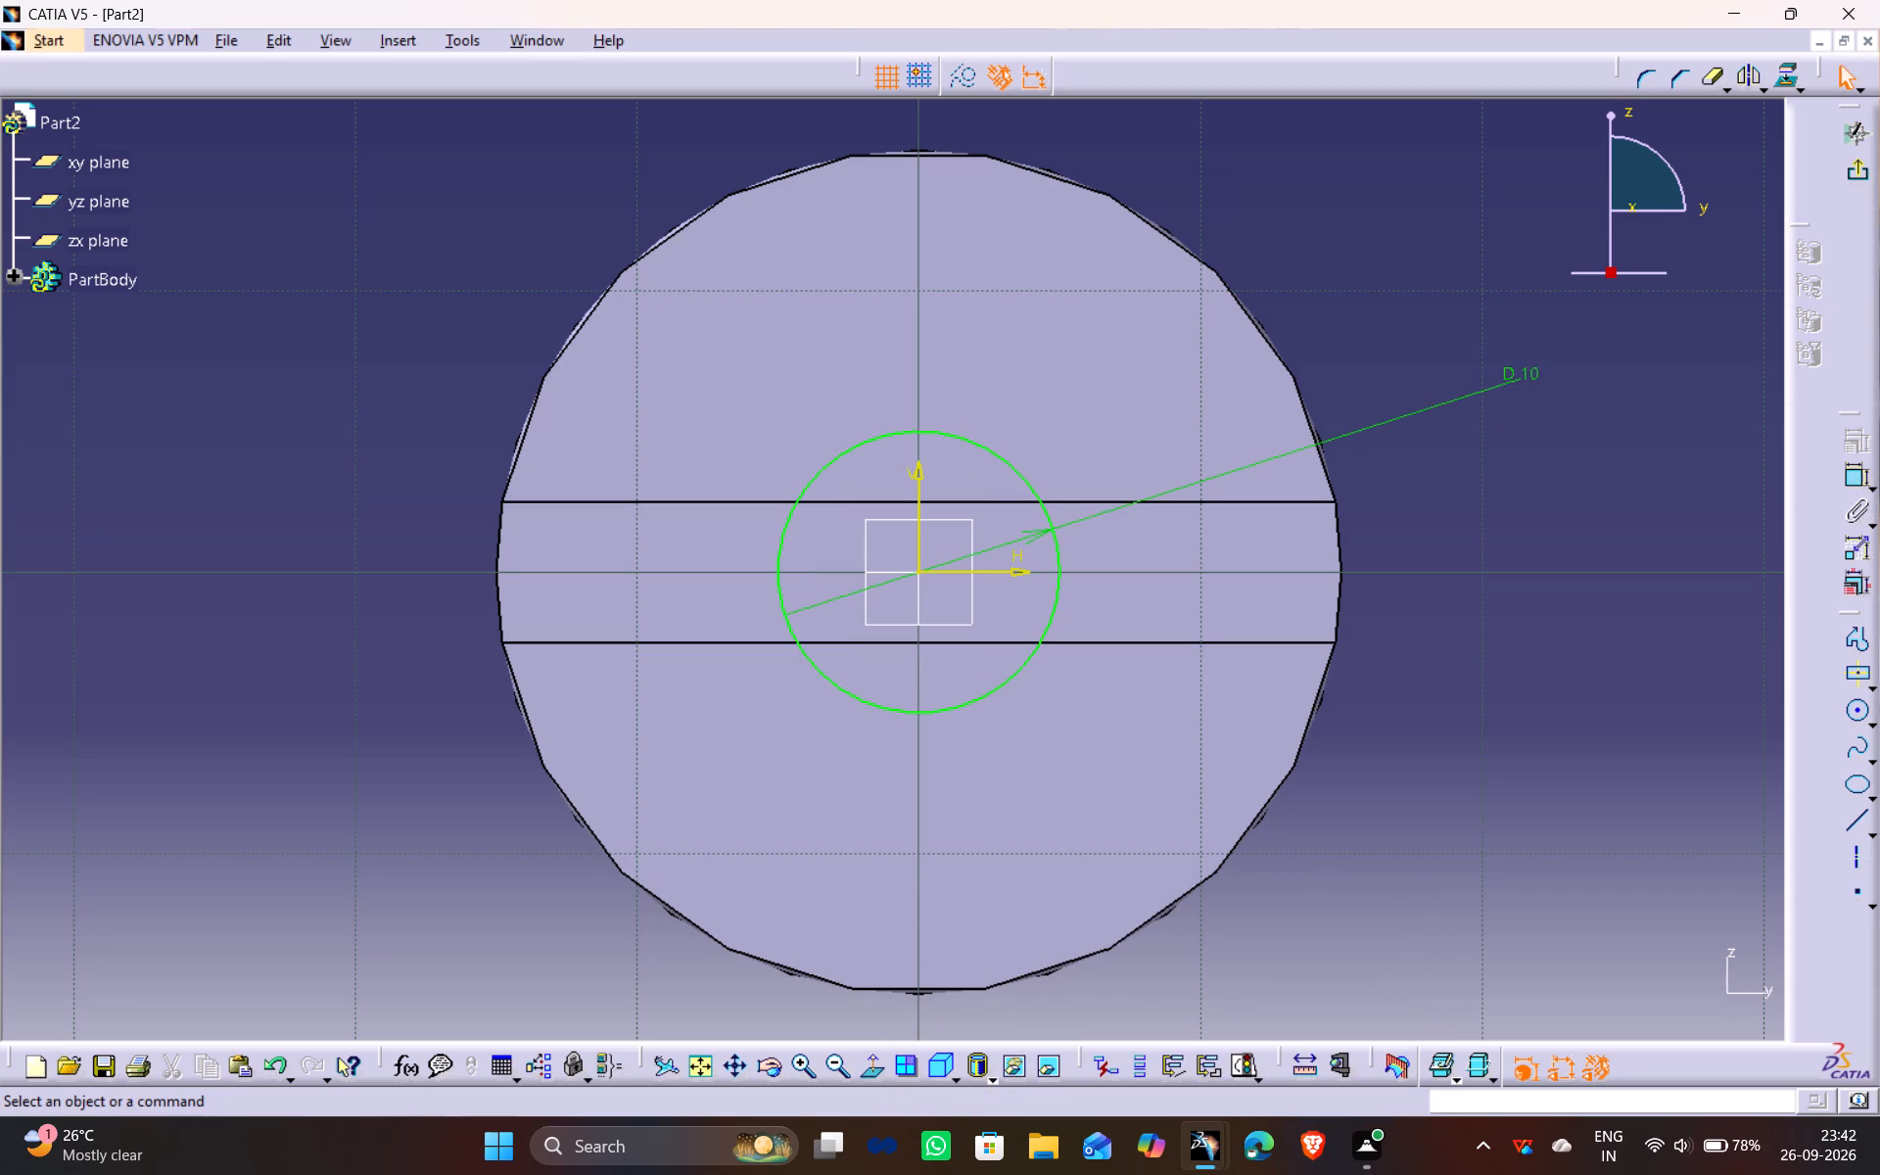
Exit the sketch and pad the 10 mm circle 5 mm outward from the disc's front face.
click(1857, 164)
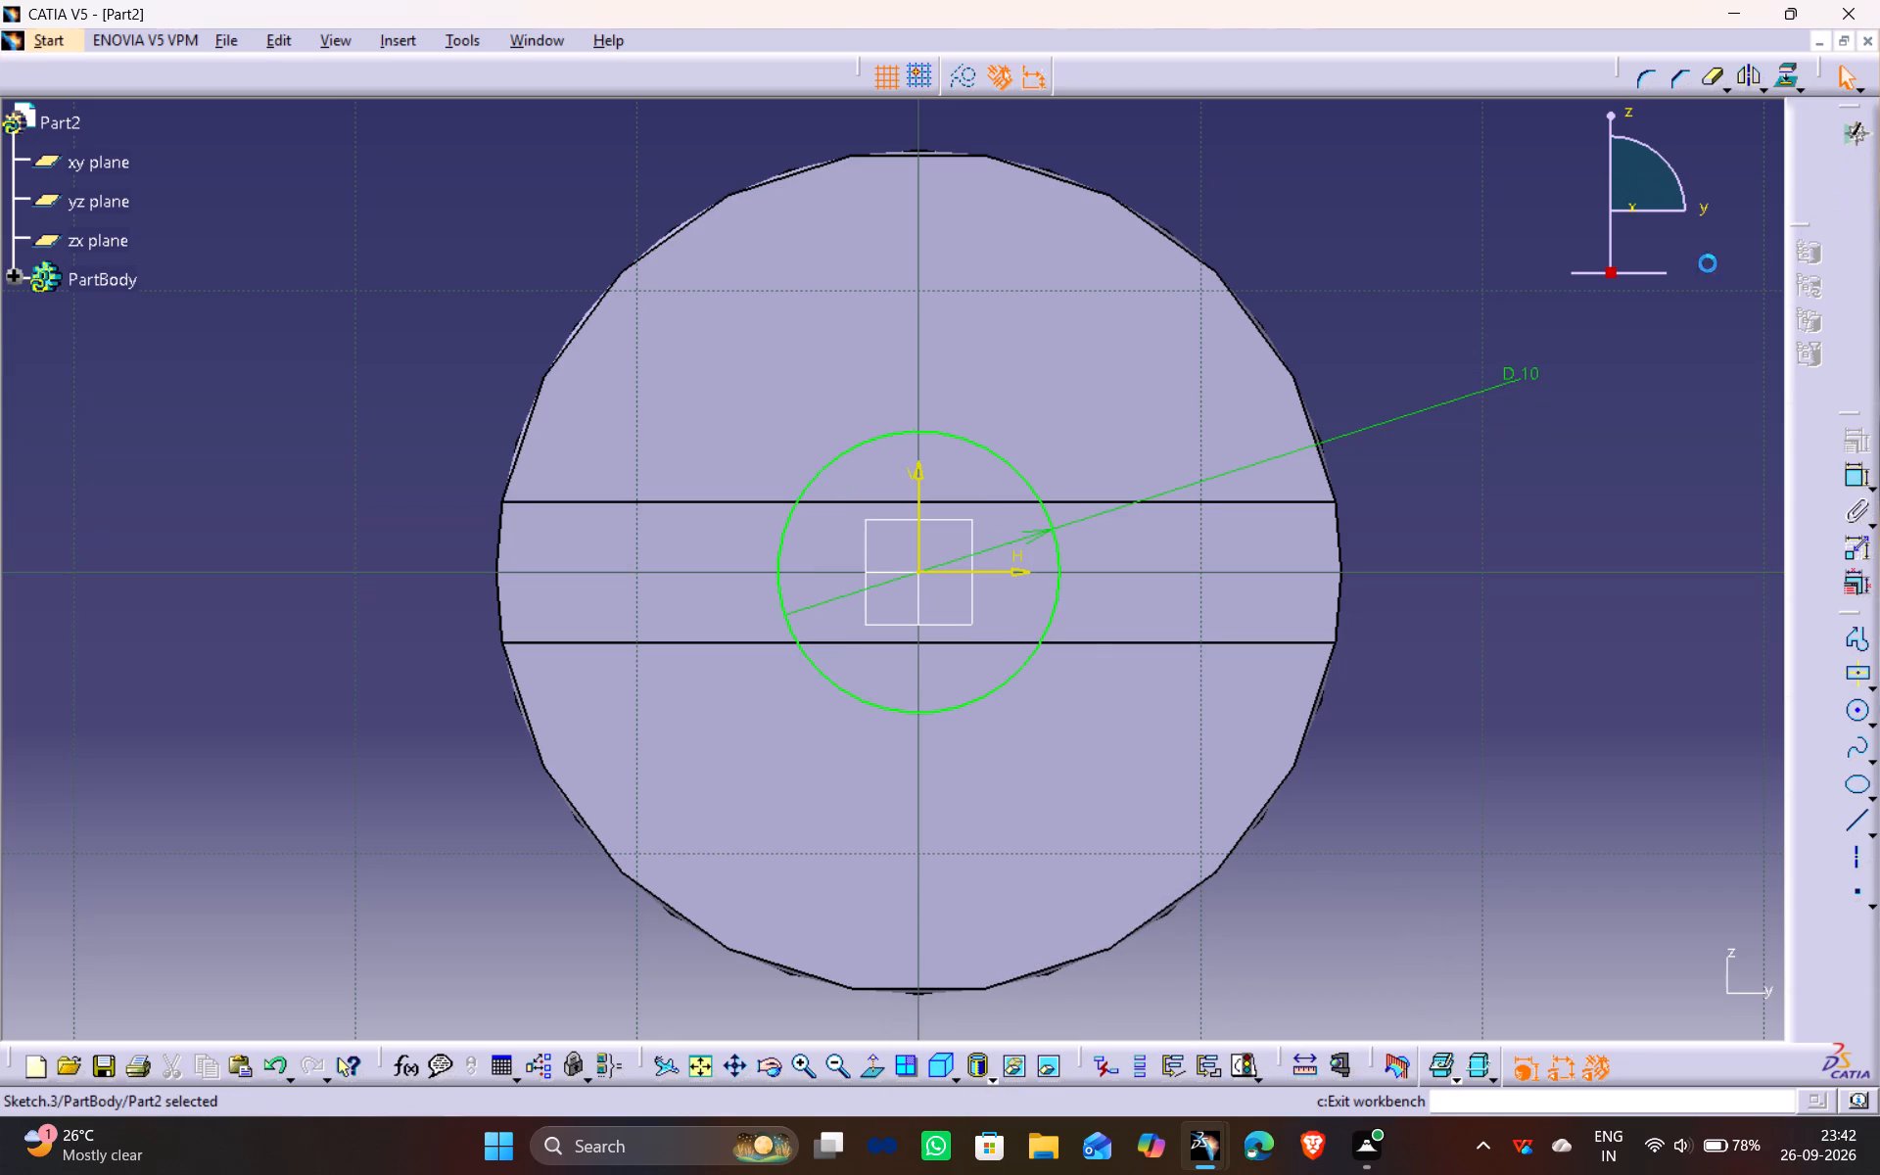
click(1854, 463)
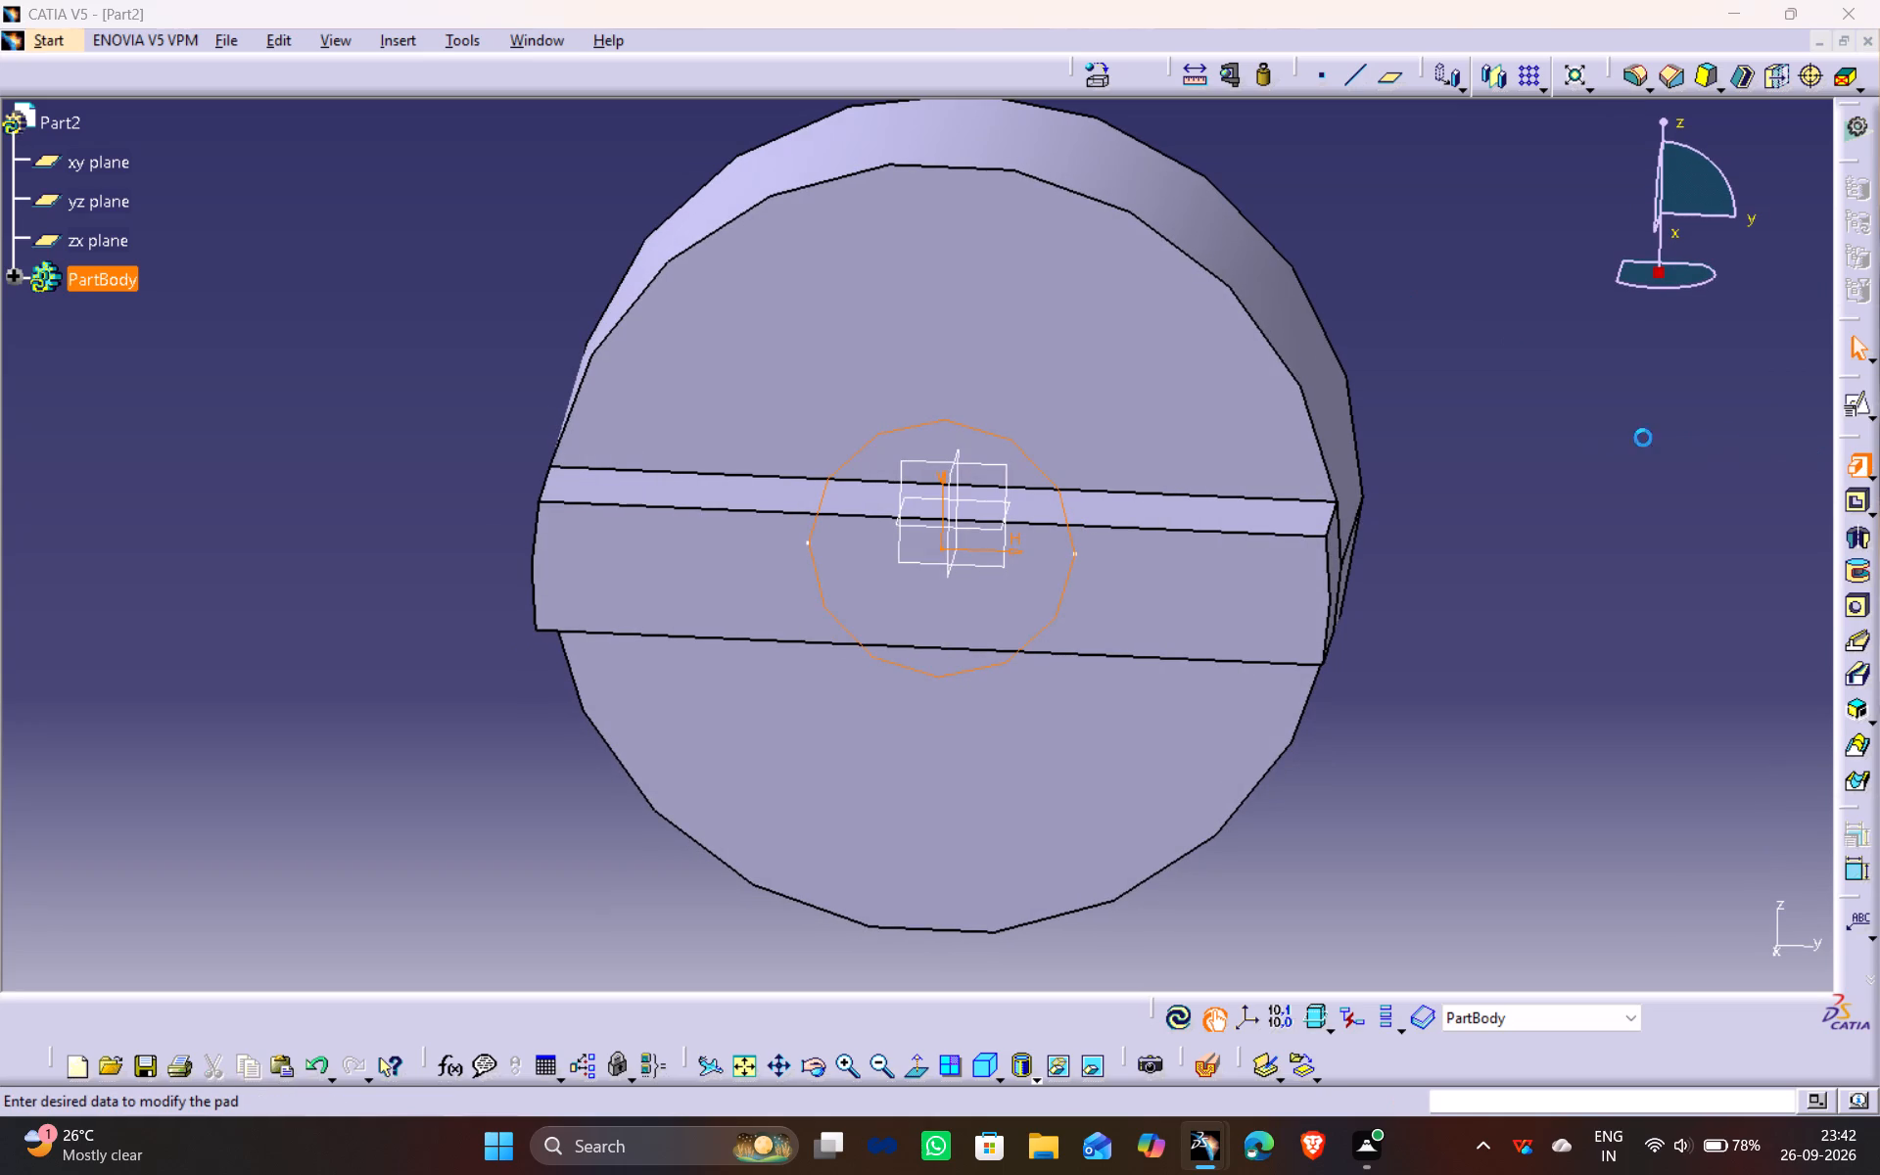
click(1754, 953)
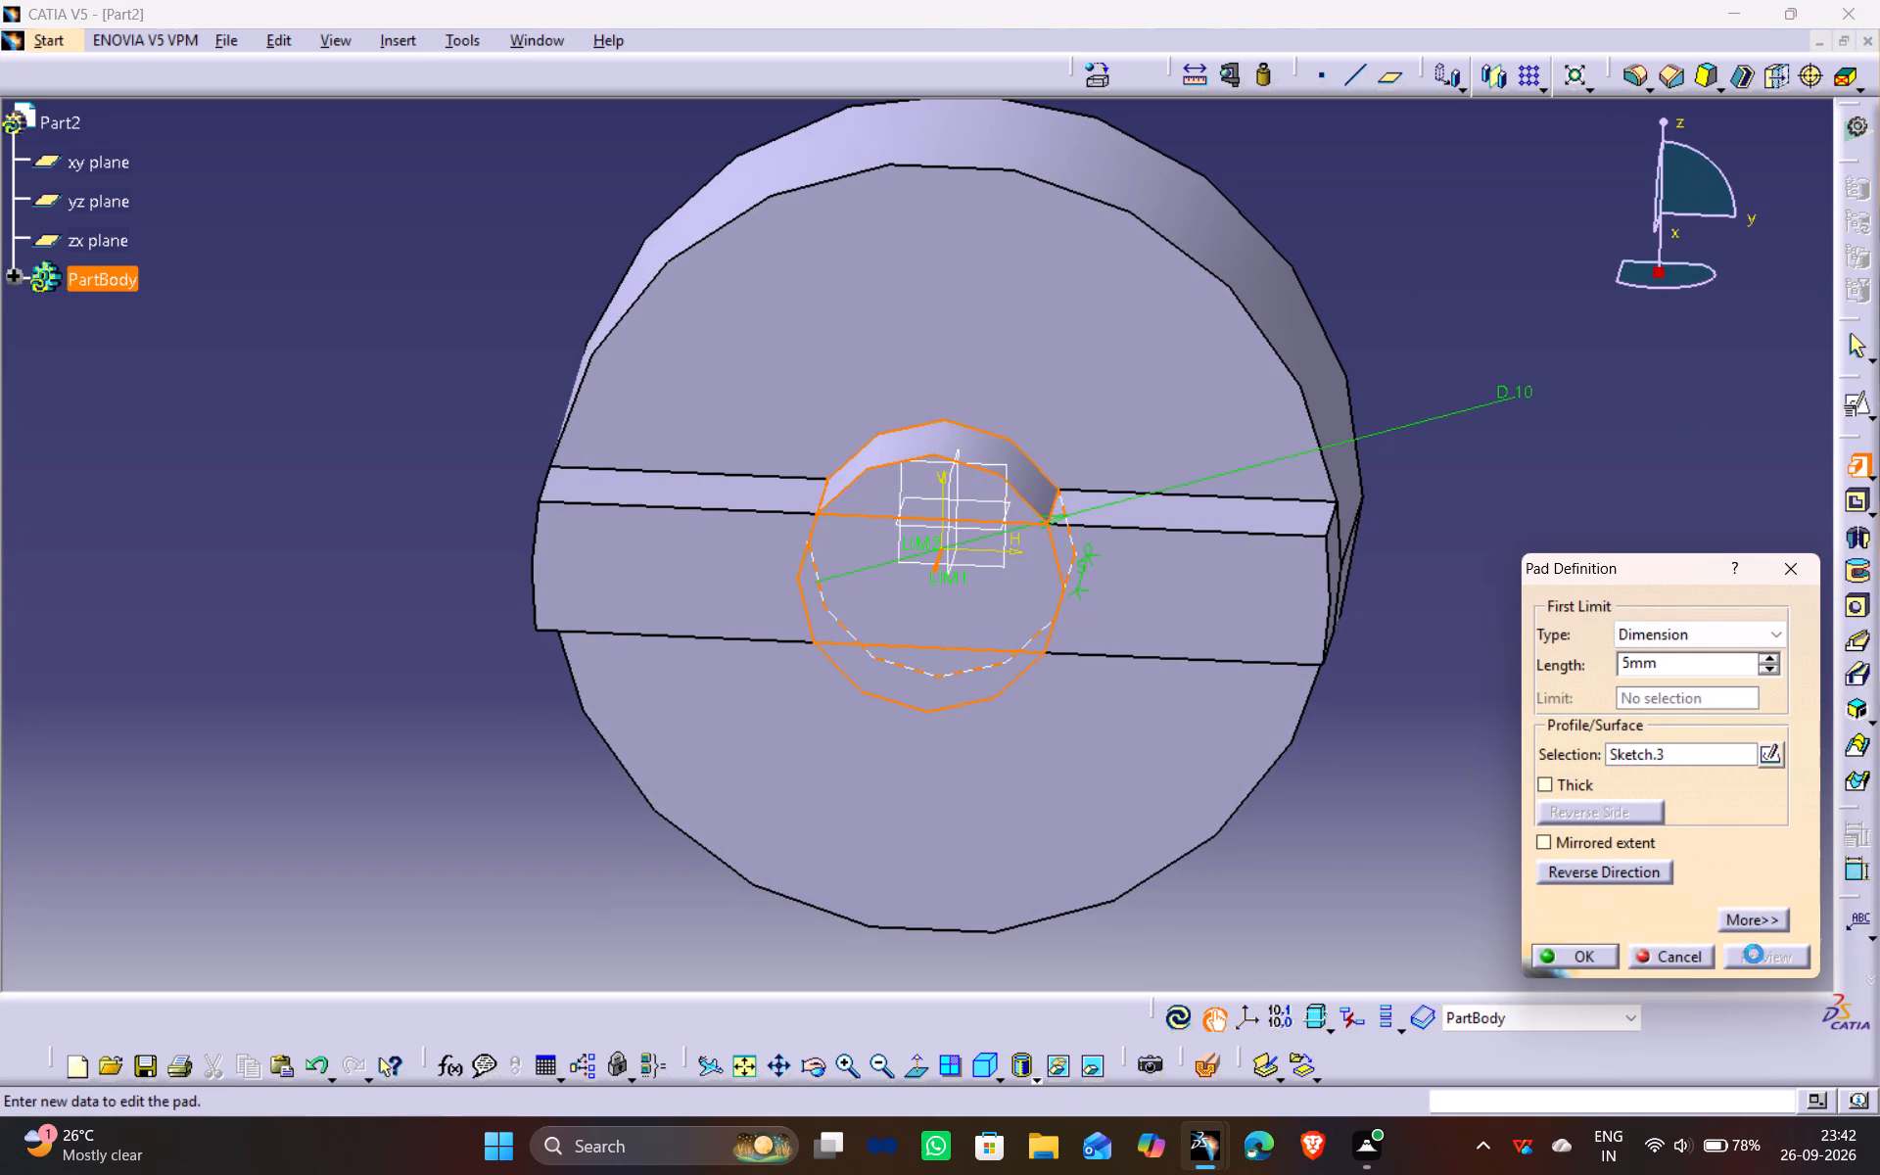
click(1584, 957)
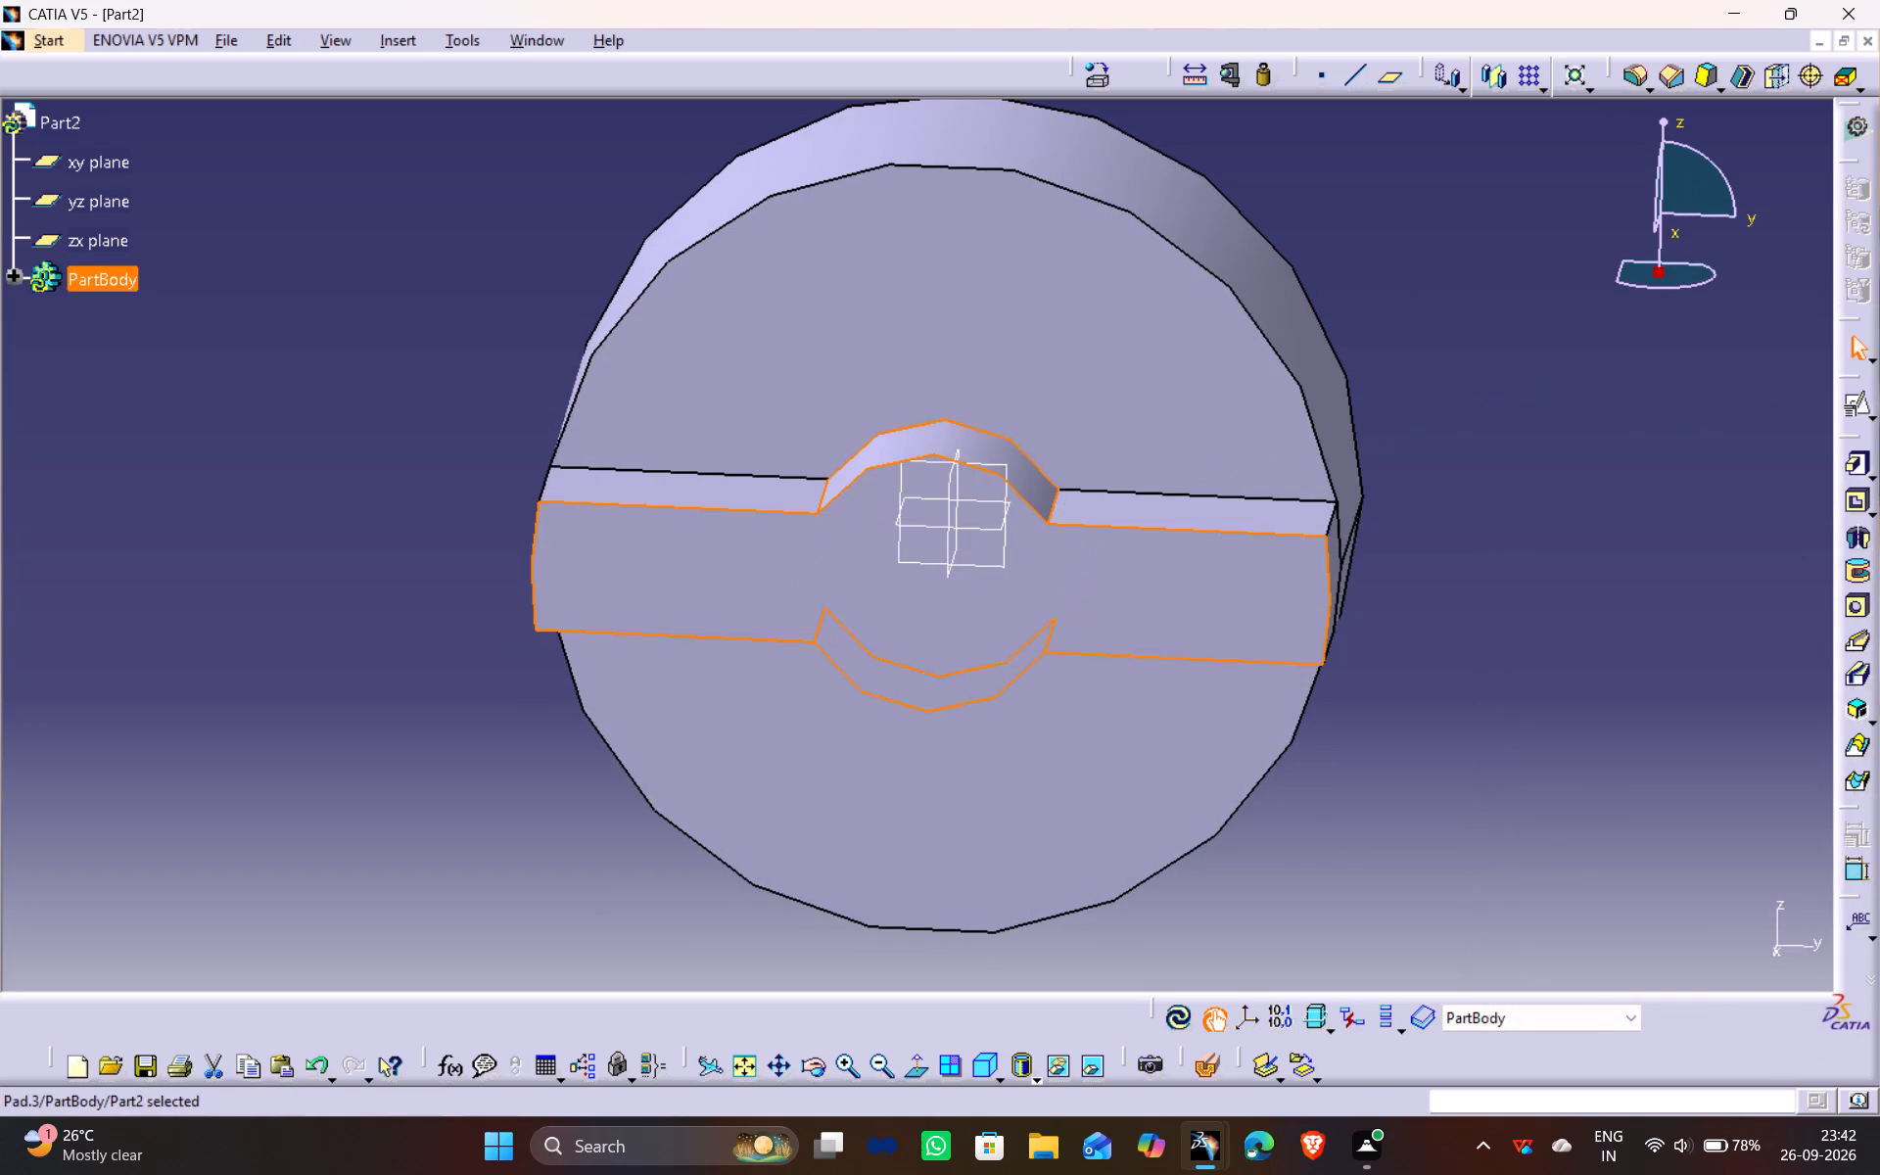
click(1564, 799)
Open a positioned sketch on the disc's plain back face, keeping the implicit origin and orientation.
middle_drag(1523, 460, 1251, 510)
drag(1523, 457, 1251, 510)
scroll(1512, 457, down, 1)
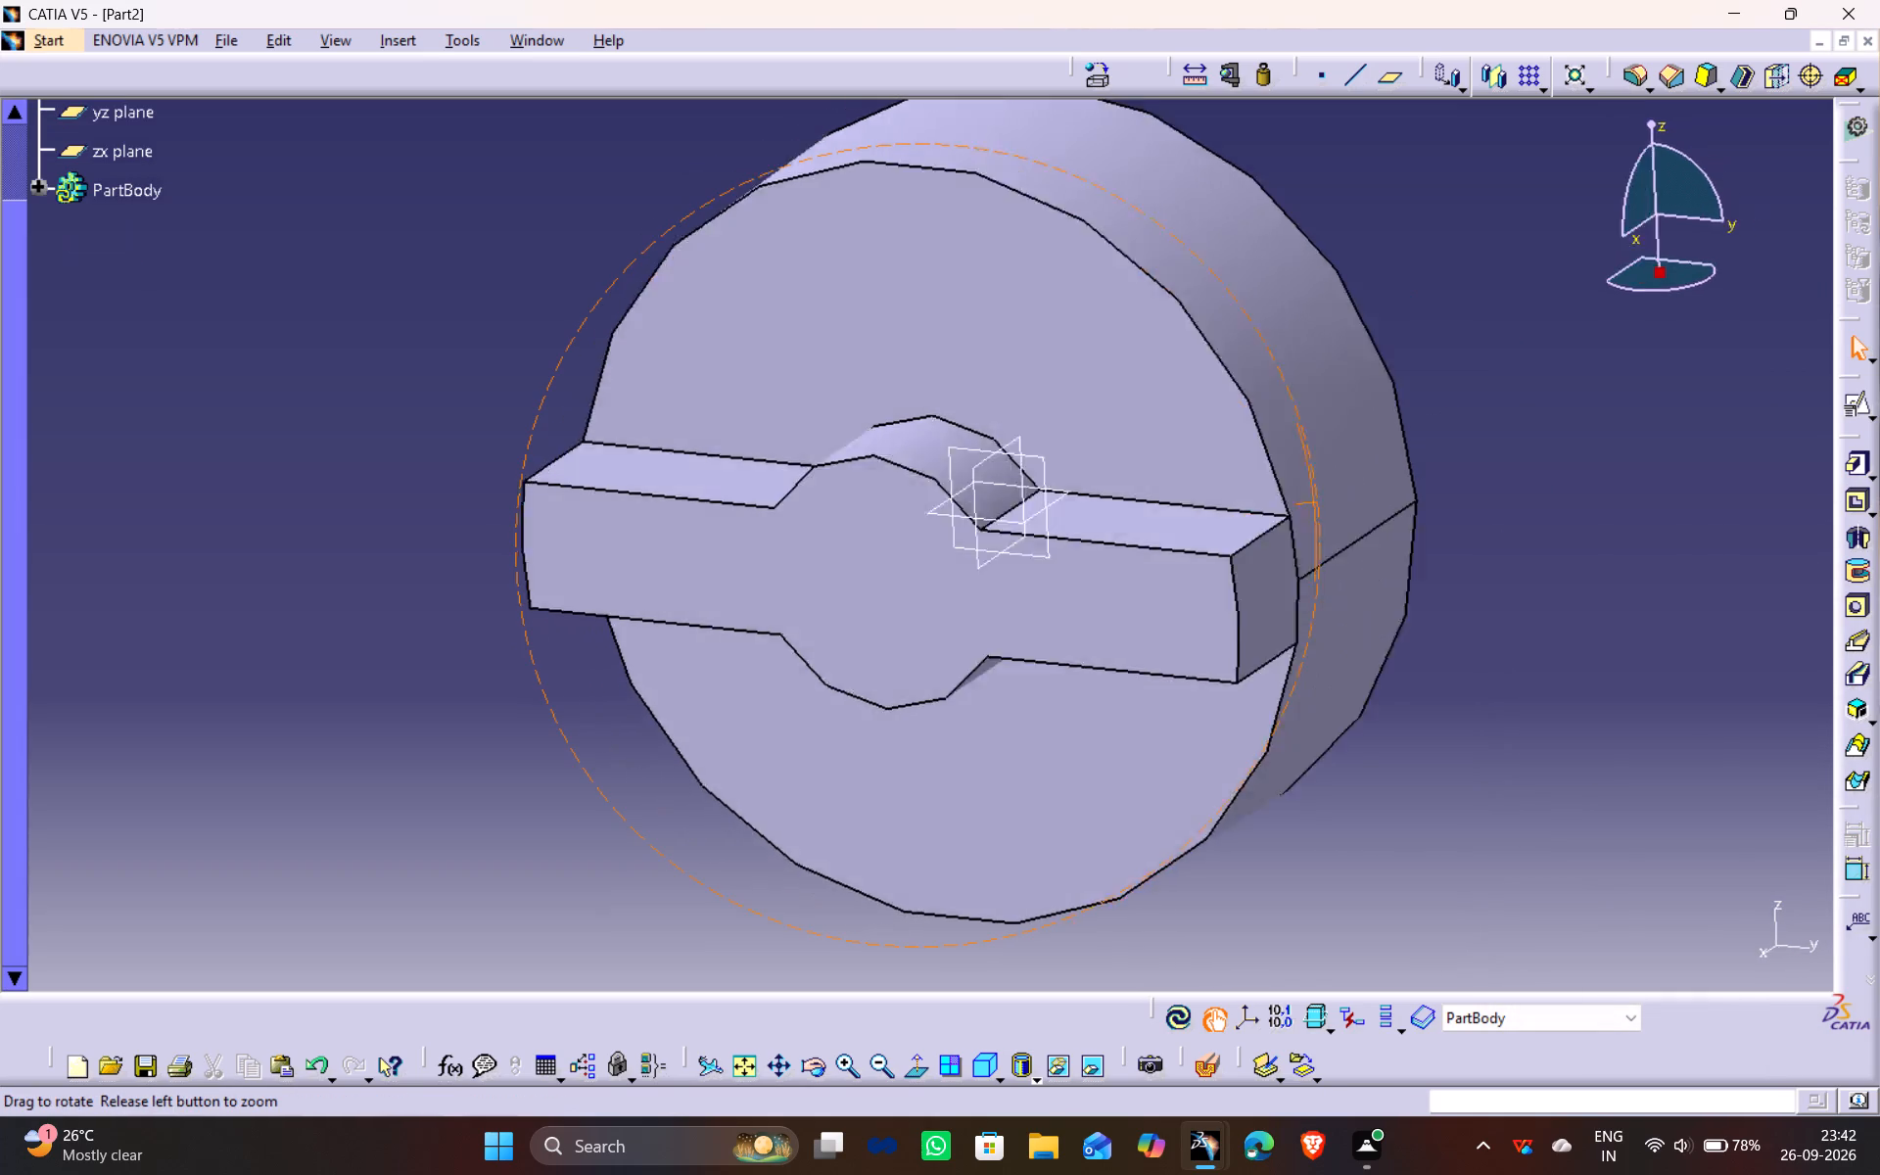
drag(1251, 510, 722, 597)
middle_drag(1251, 510, 699, 599)
click(1137, 599)
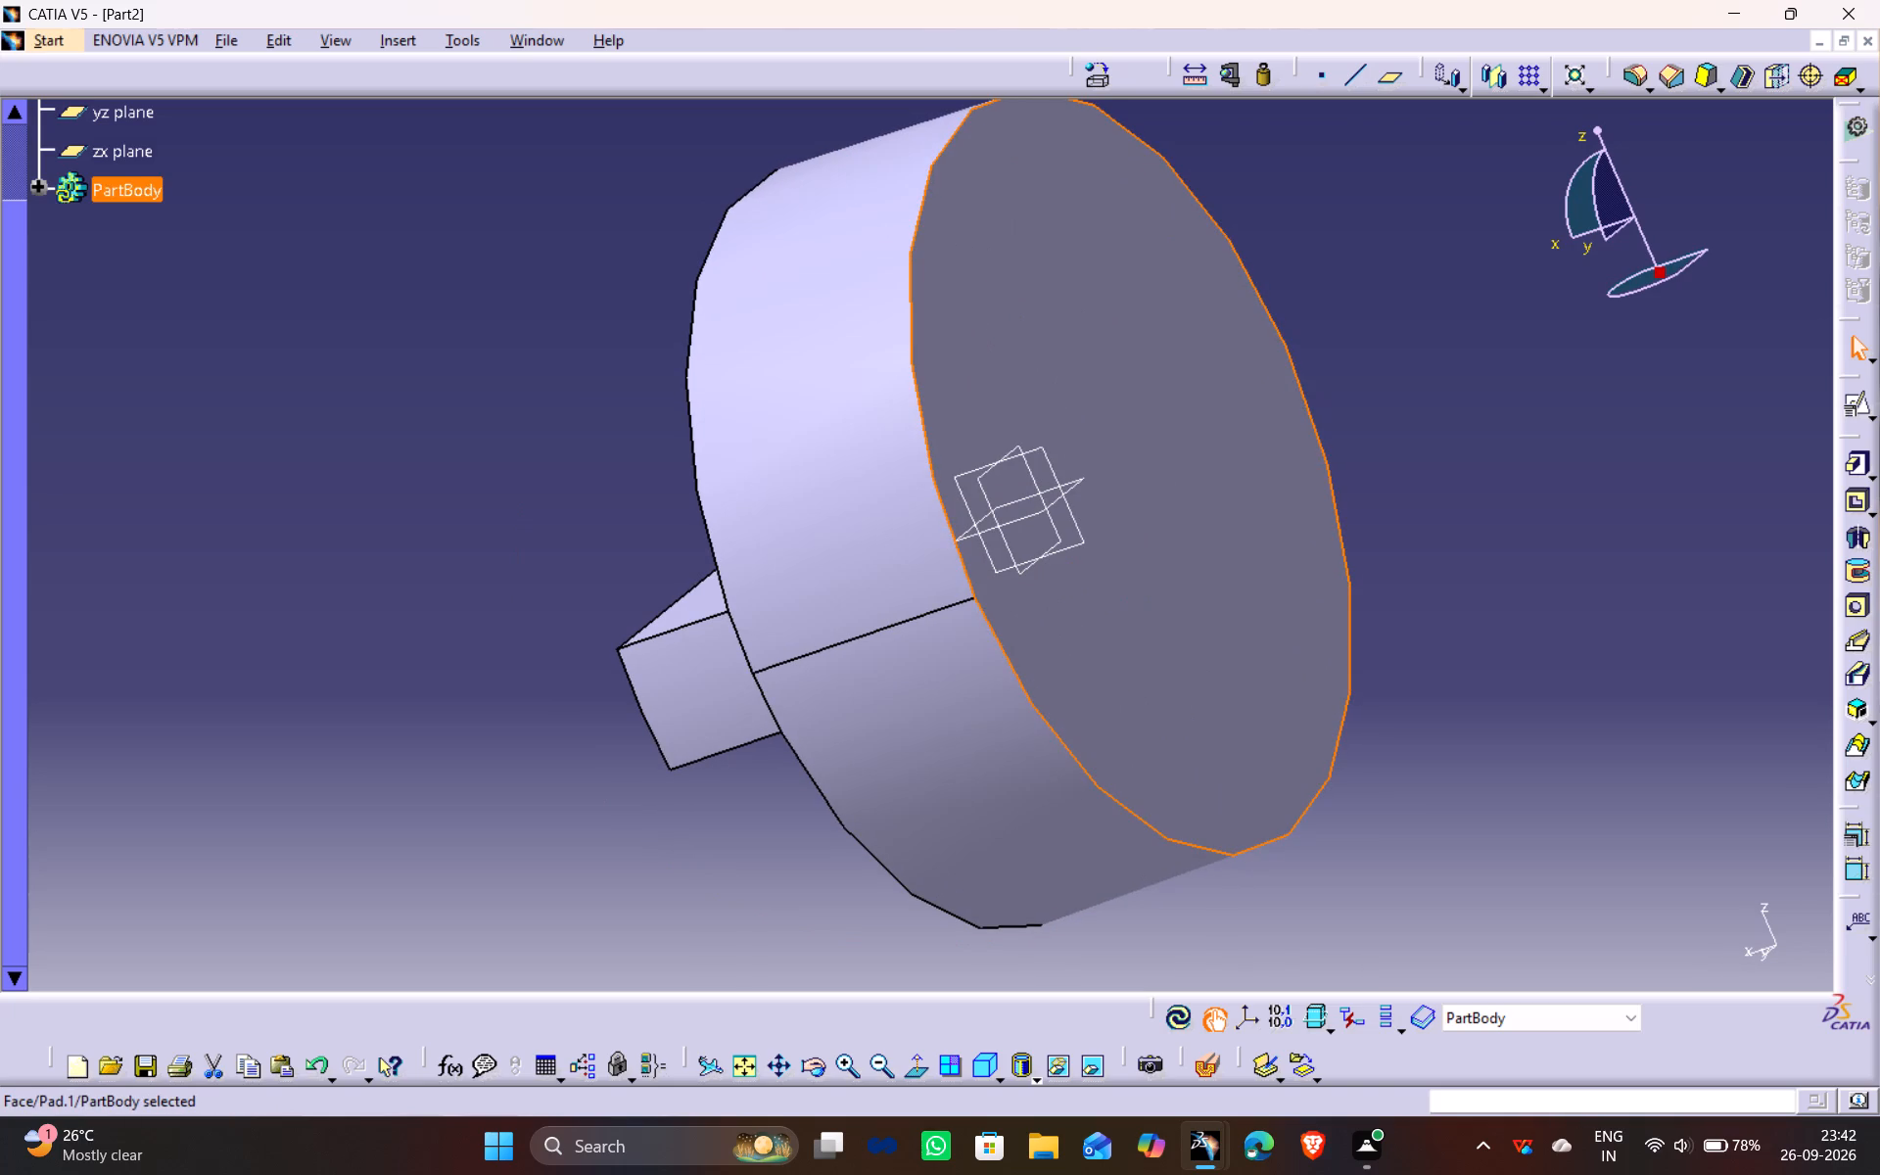
click(1857, 403)
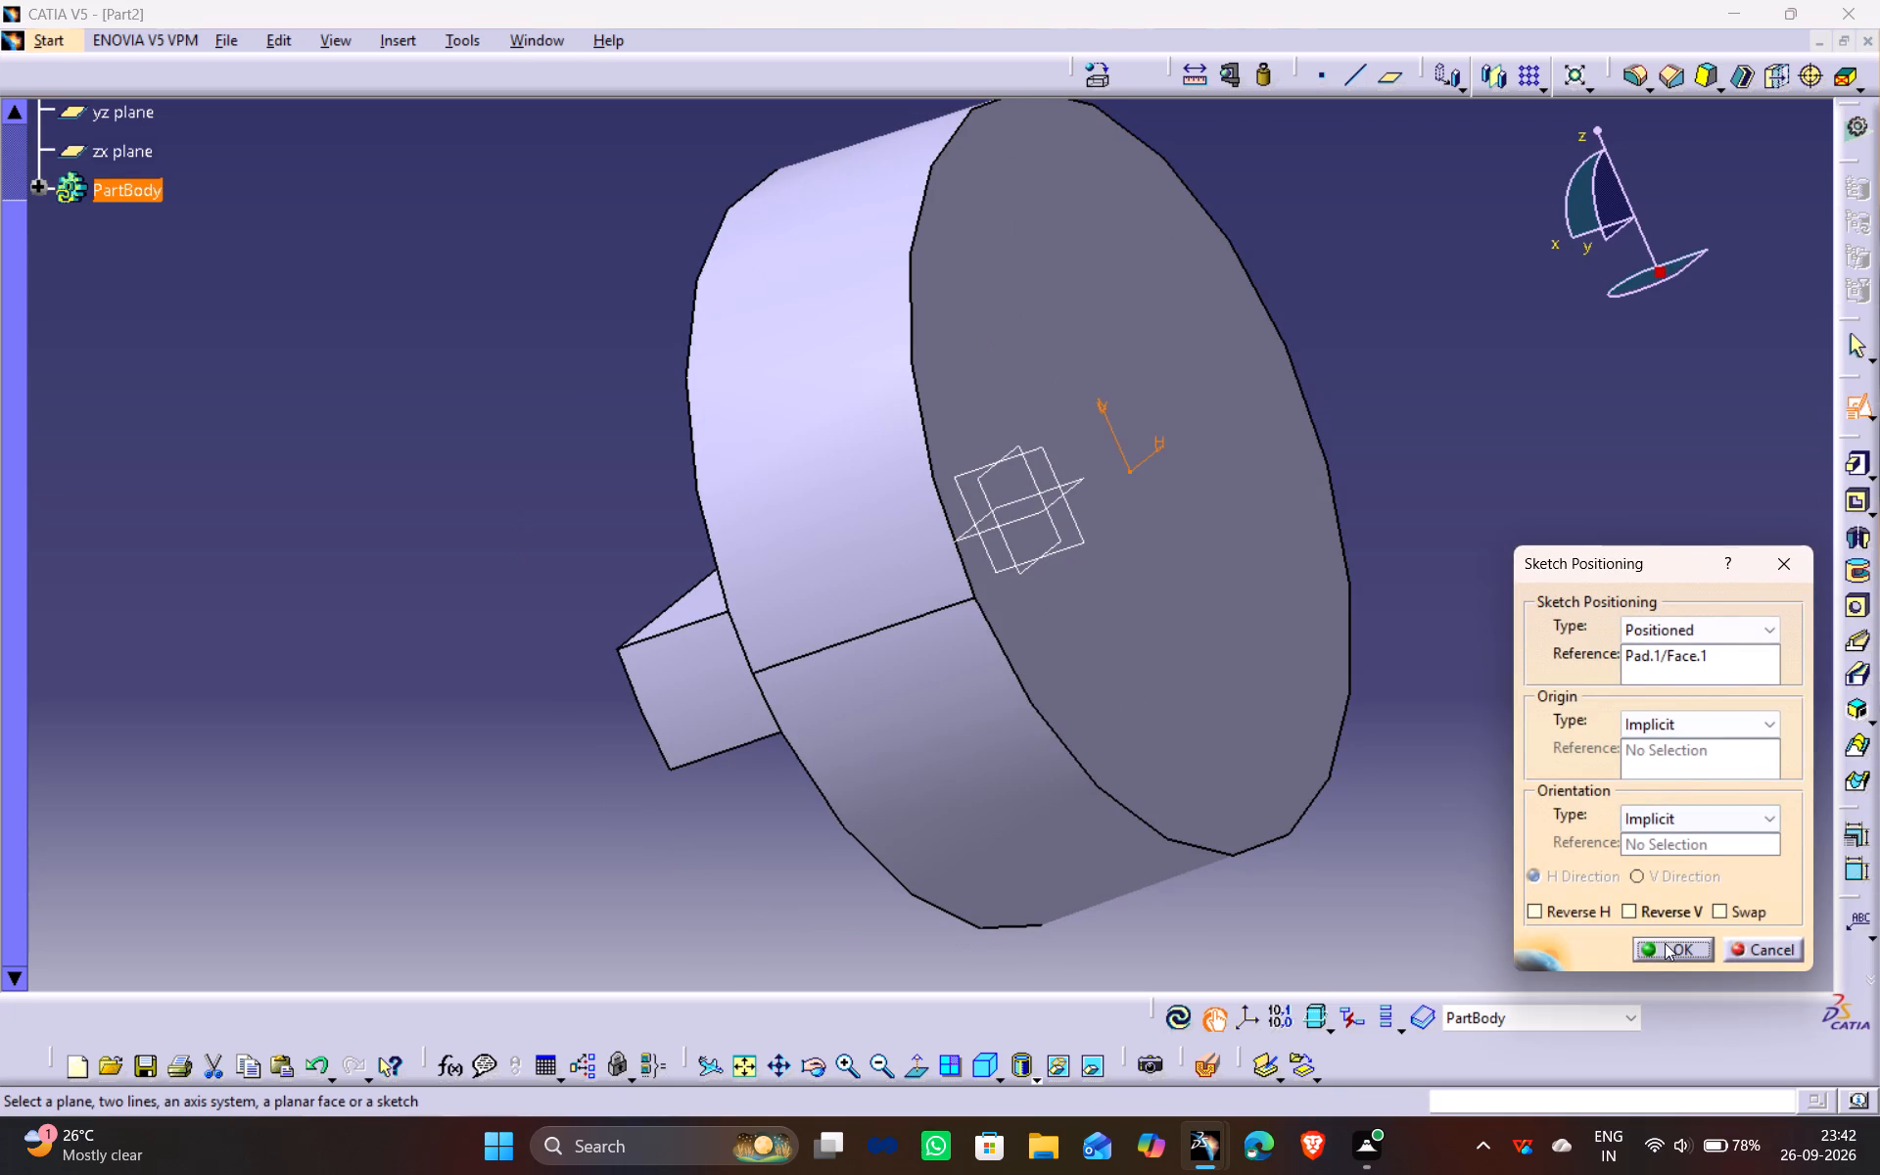
click(1662, 950)
Sketch a circle centred on the vertical axis about 2.6 mm below the origin and constrain its diameter to 10 mm.
middle_drag(1630, 518, 1597, 508)
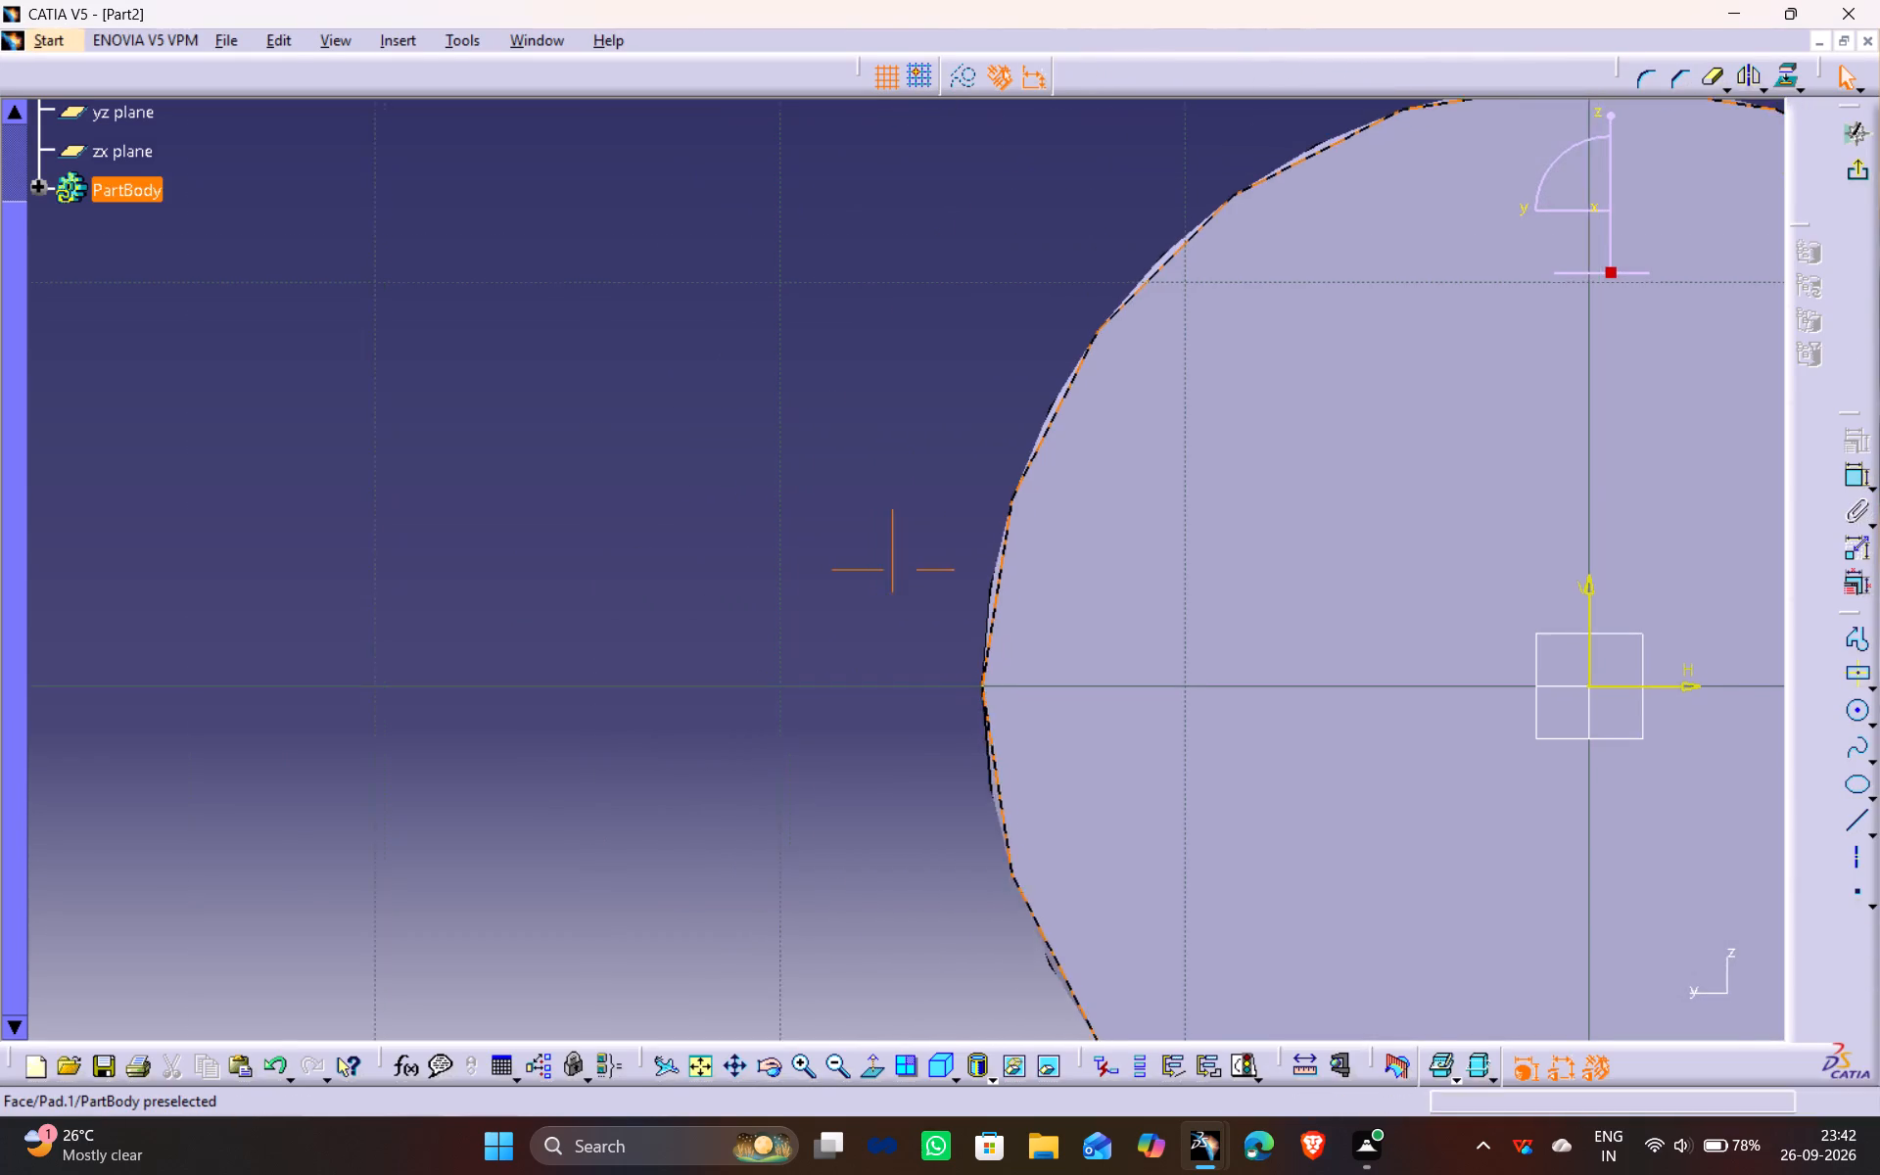
middle_drag(1597, 508, 1104, 391)
ctrl+middle_drag(1172, 338, 1153, 387)
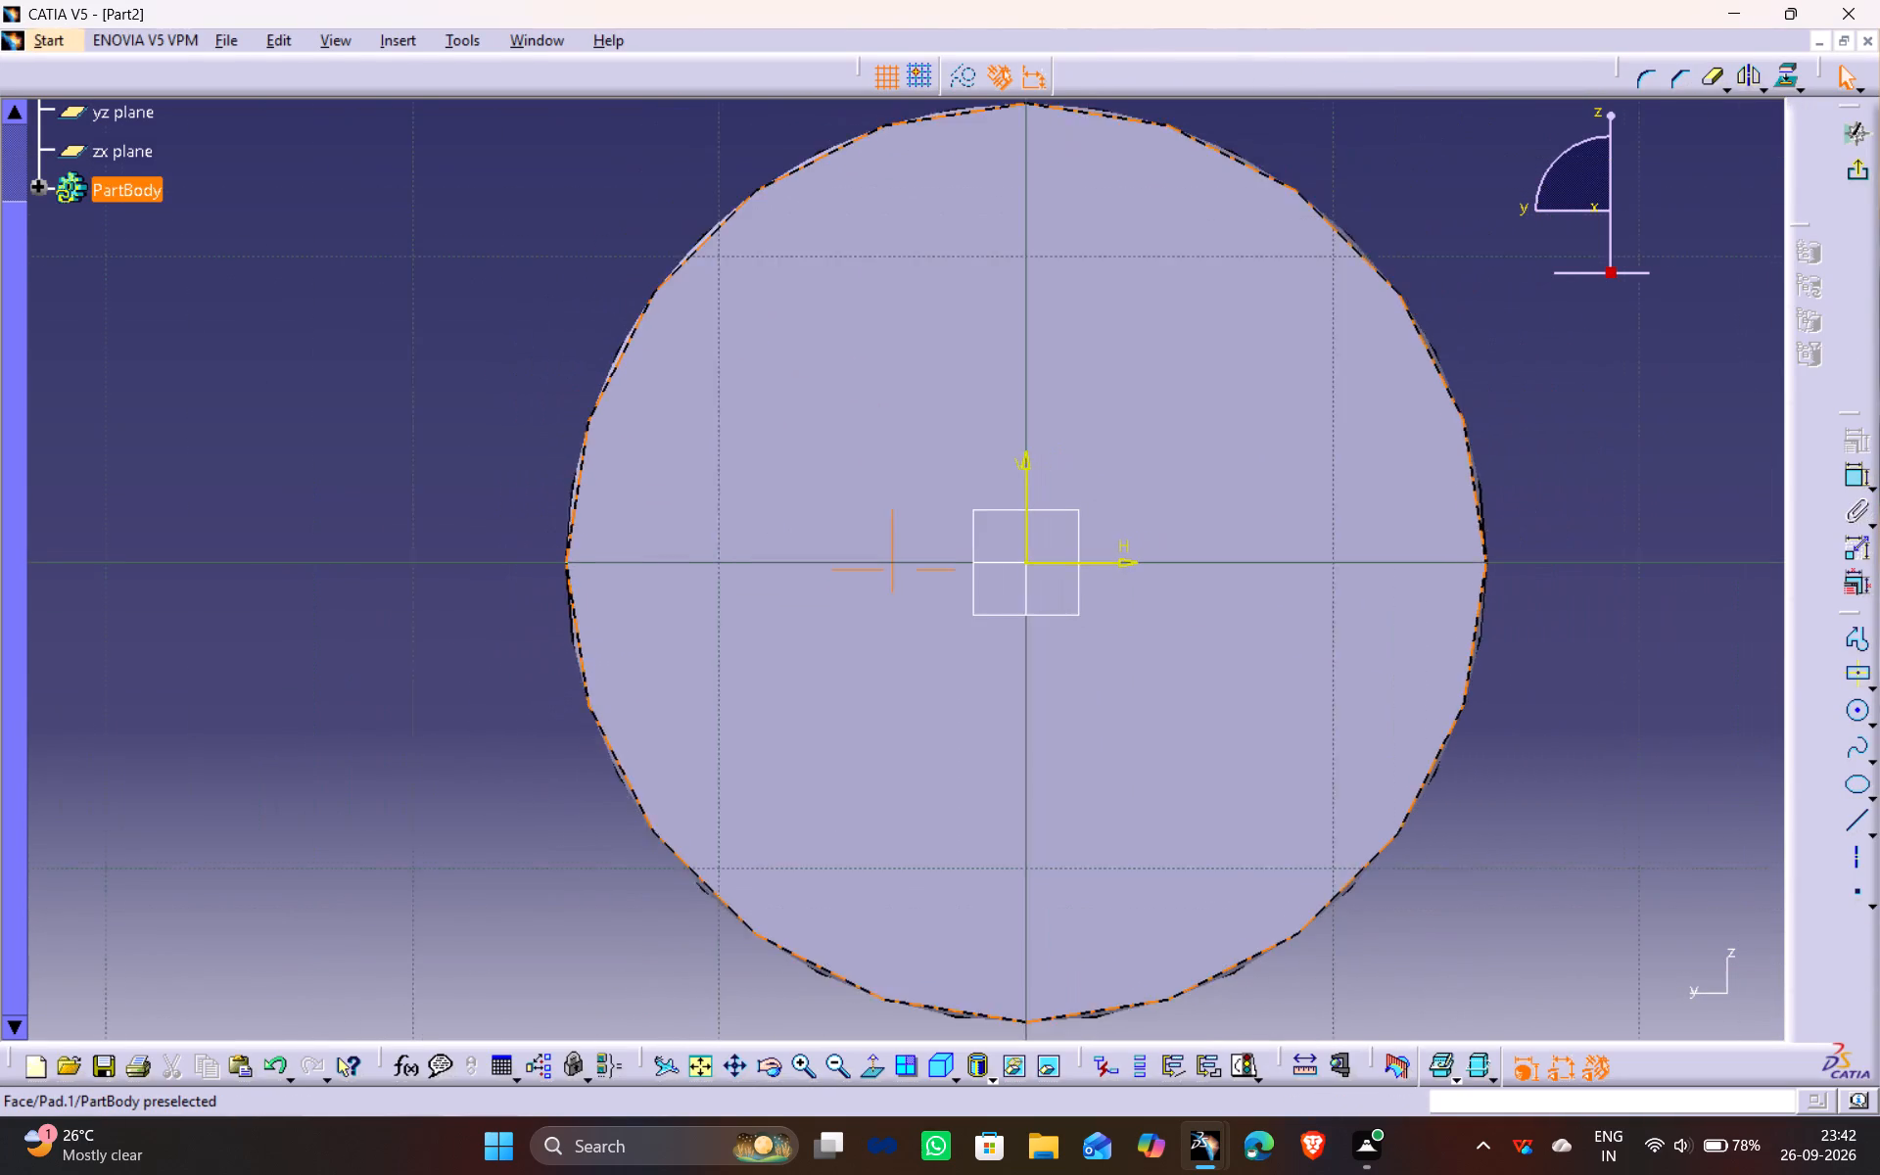
ctrl+middle_drag(1153, 387, 1152, 391)
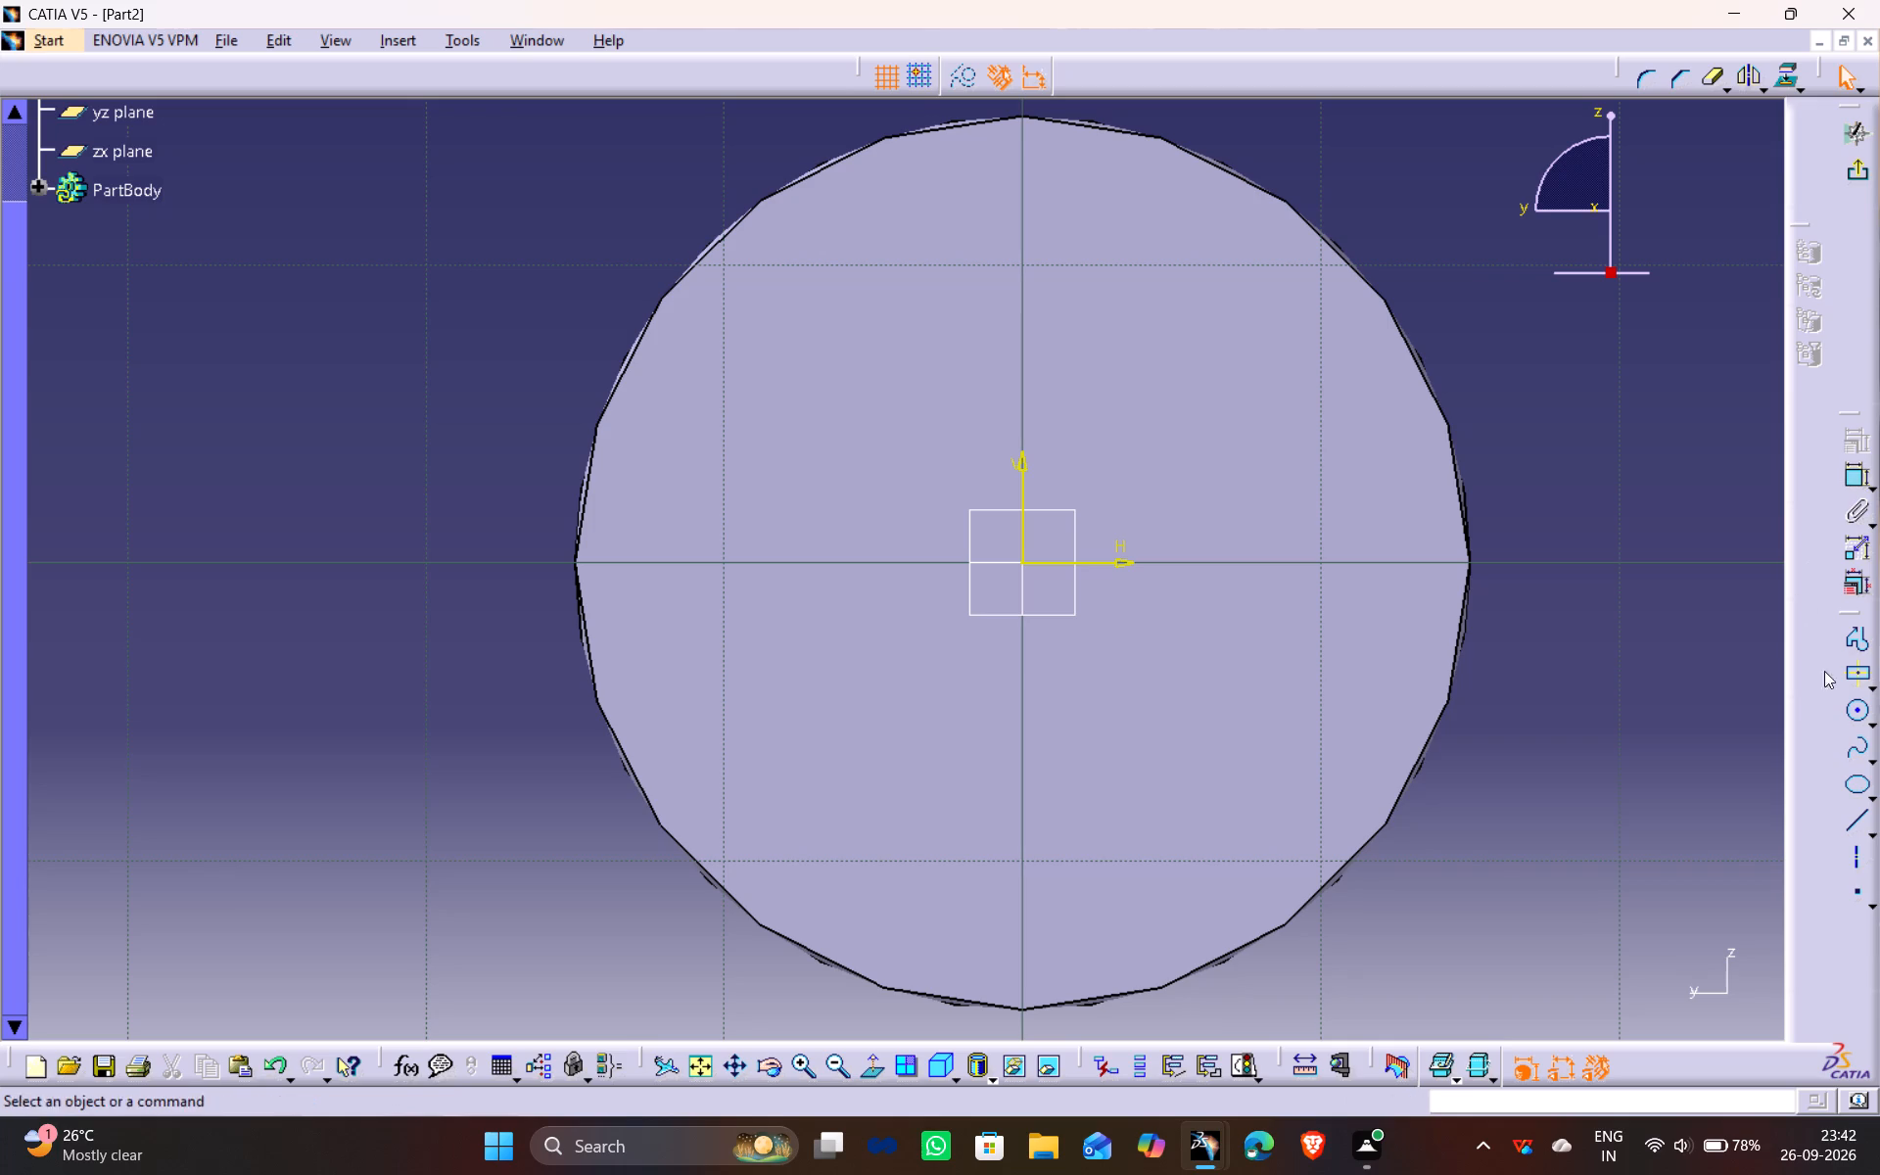
click(1861, 713)
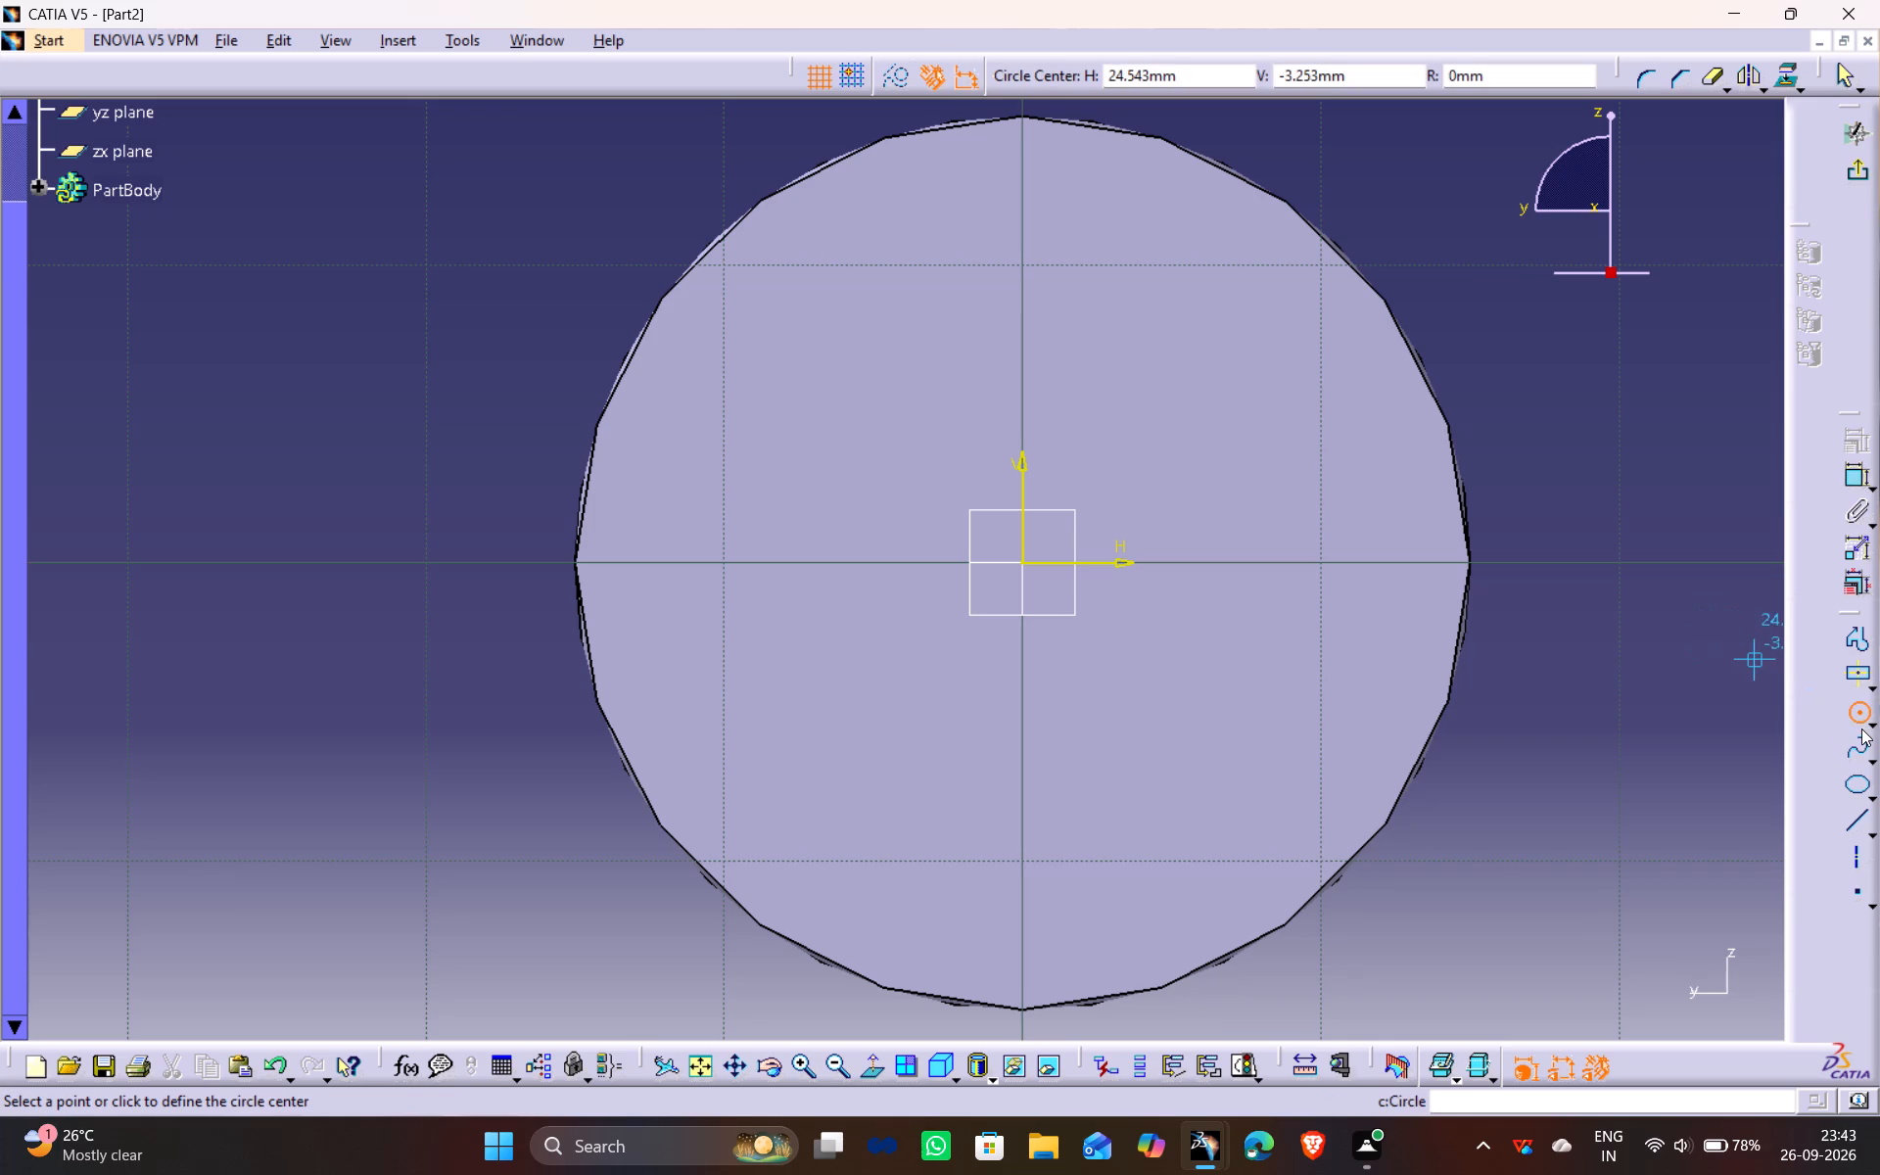
click(1018, 640)
click(1105, 577)
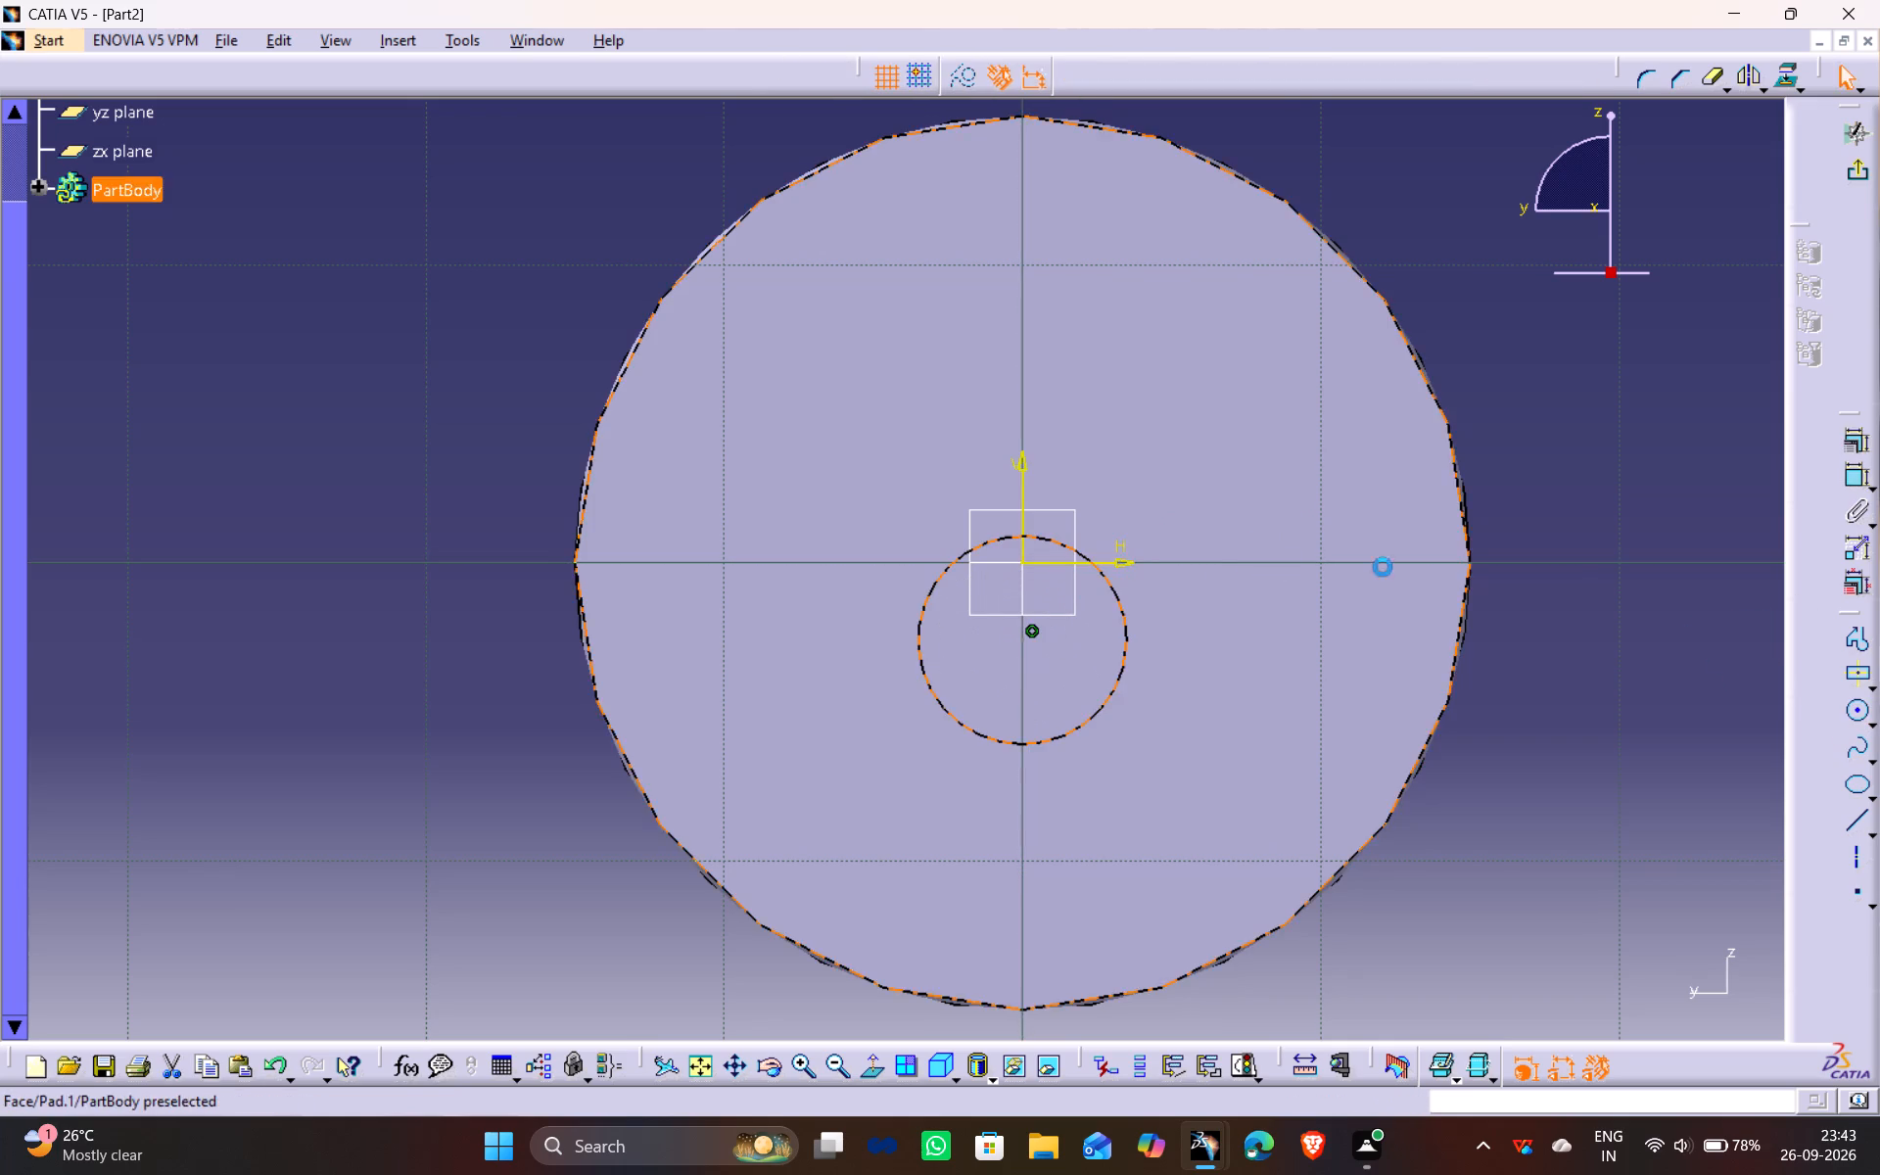
click(1866, 474)
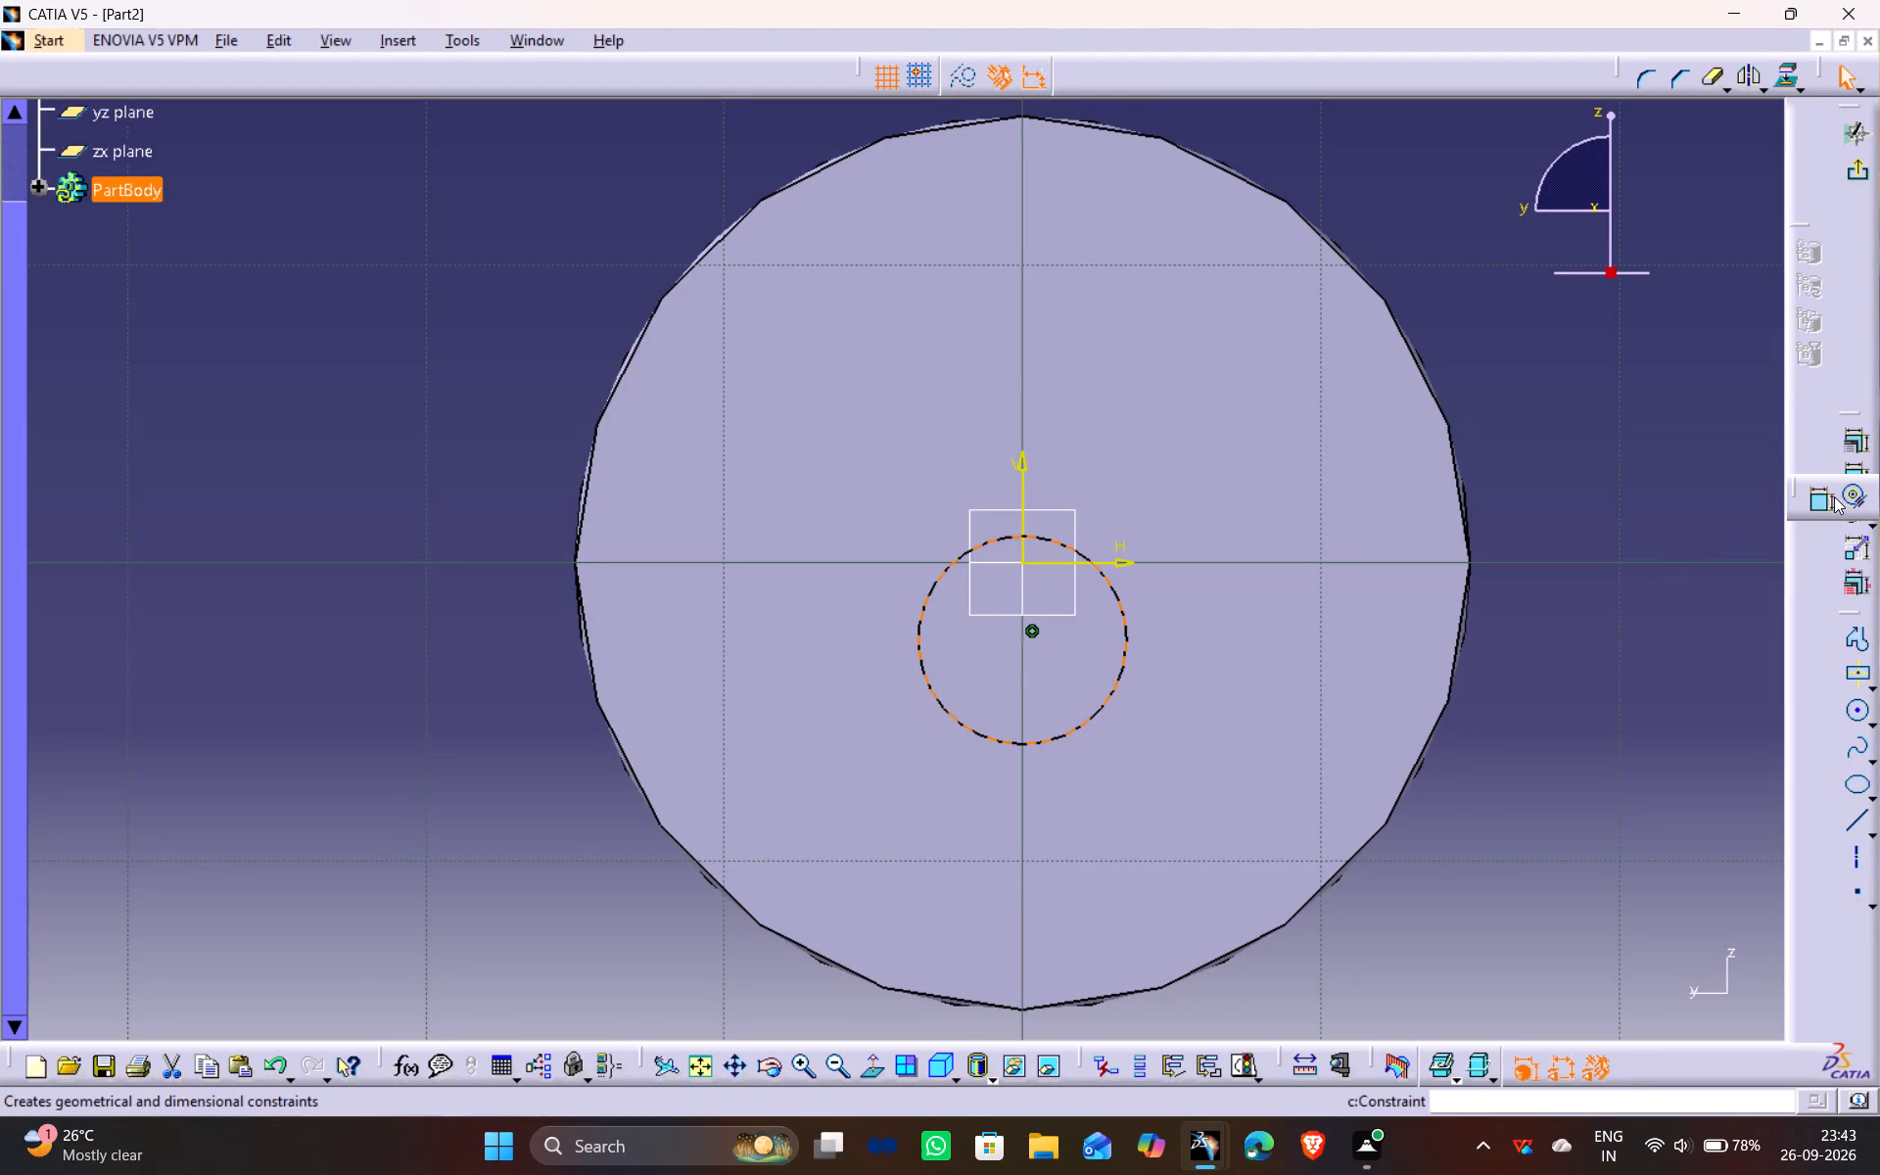
click(1825, 497)
click(1657, 527)
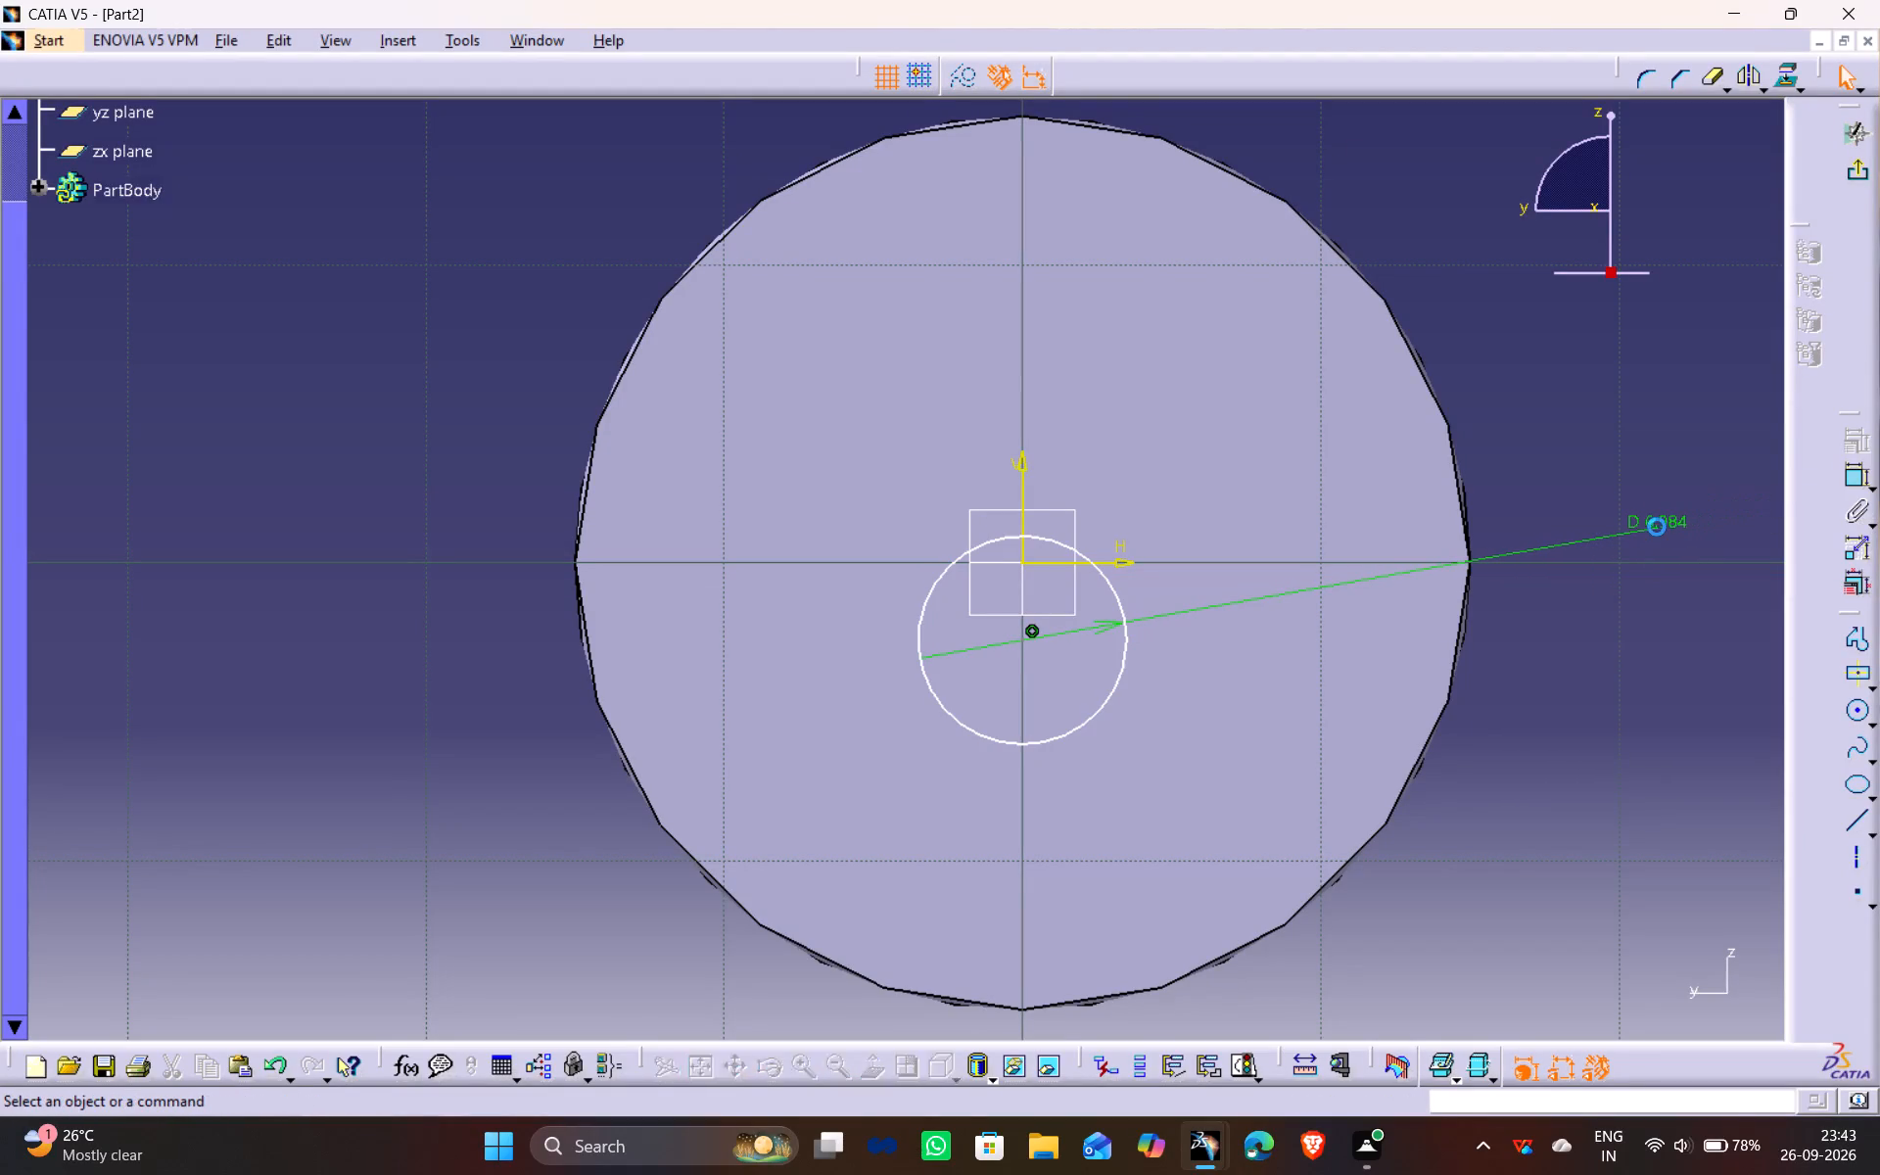
double_click(1659, 524)
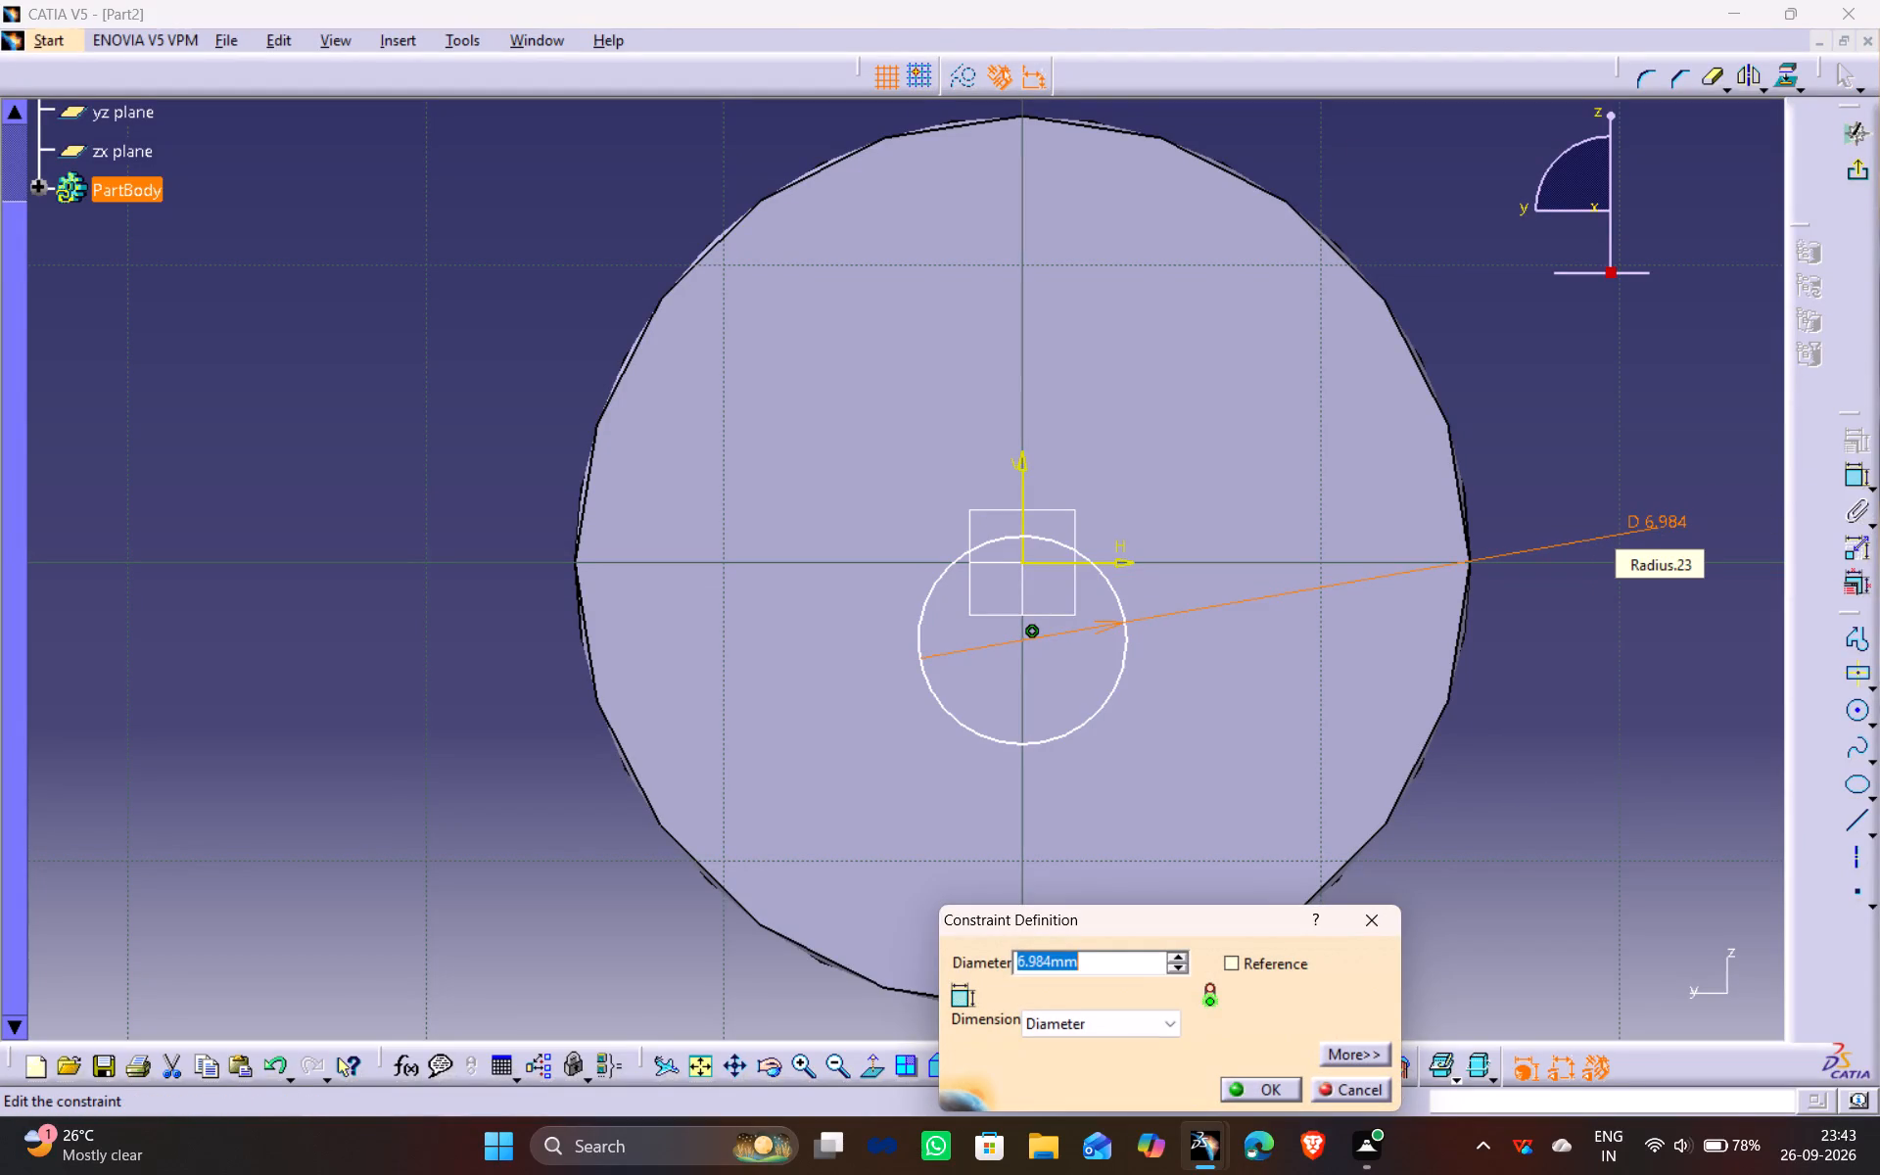
text(10)
key(Return)
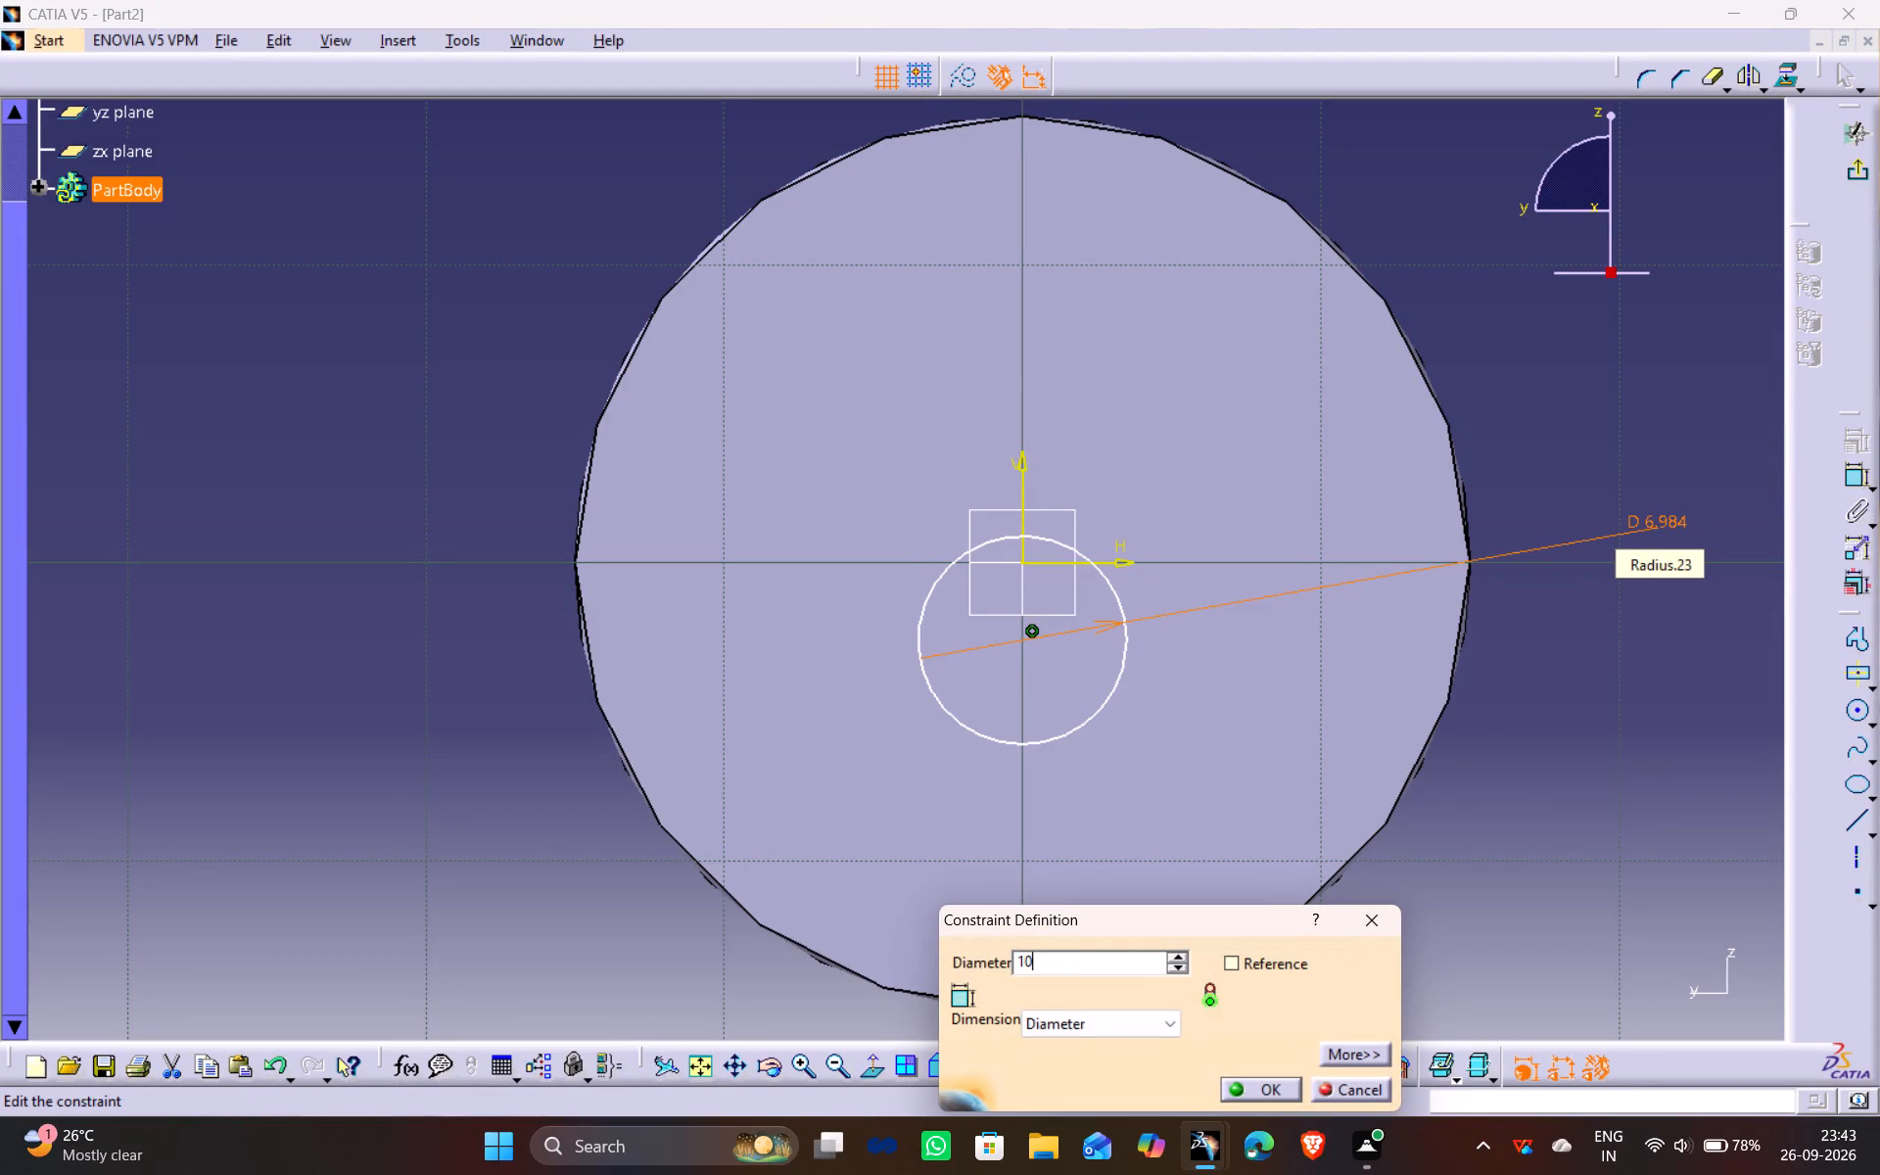
click(1631, 400)
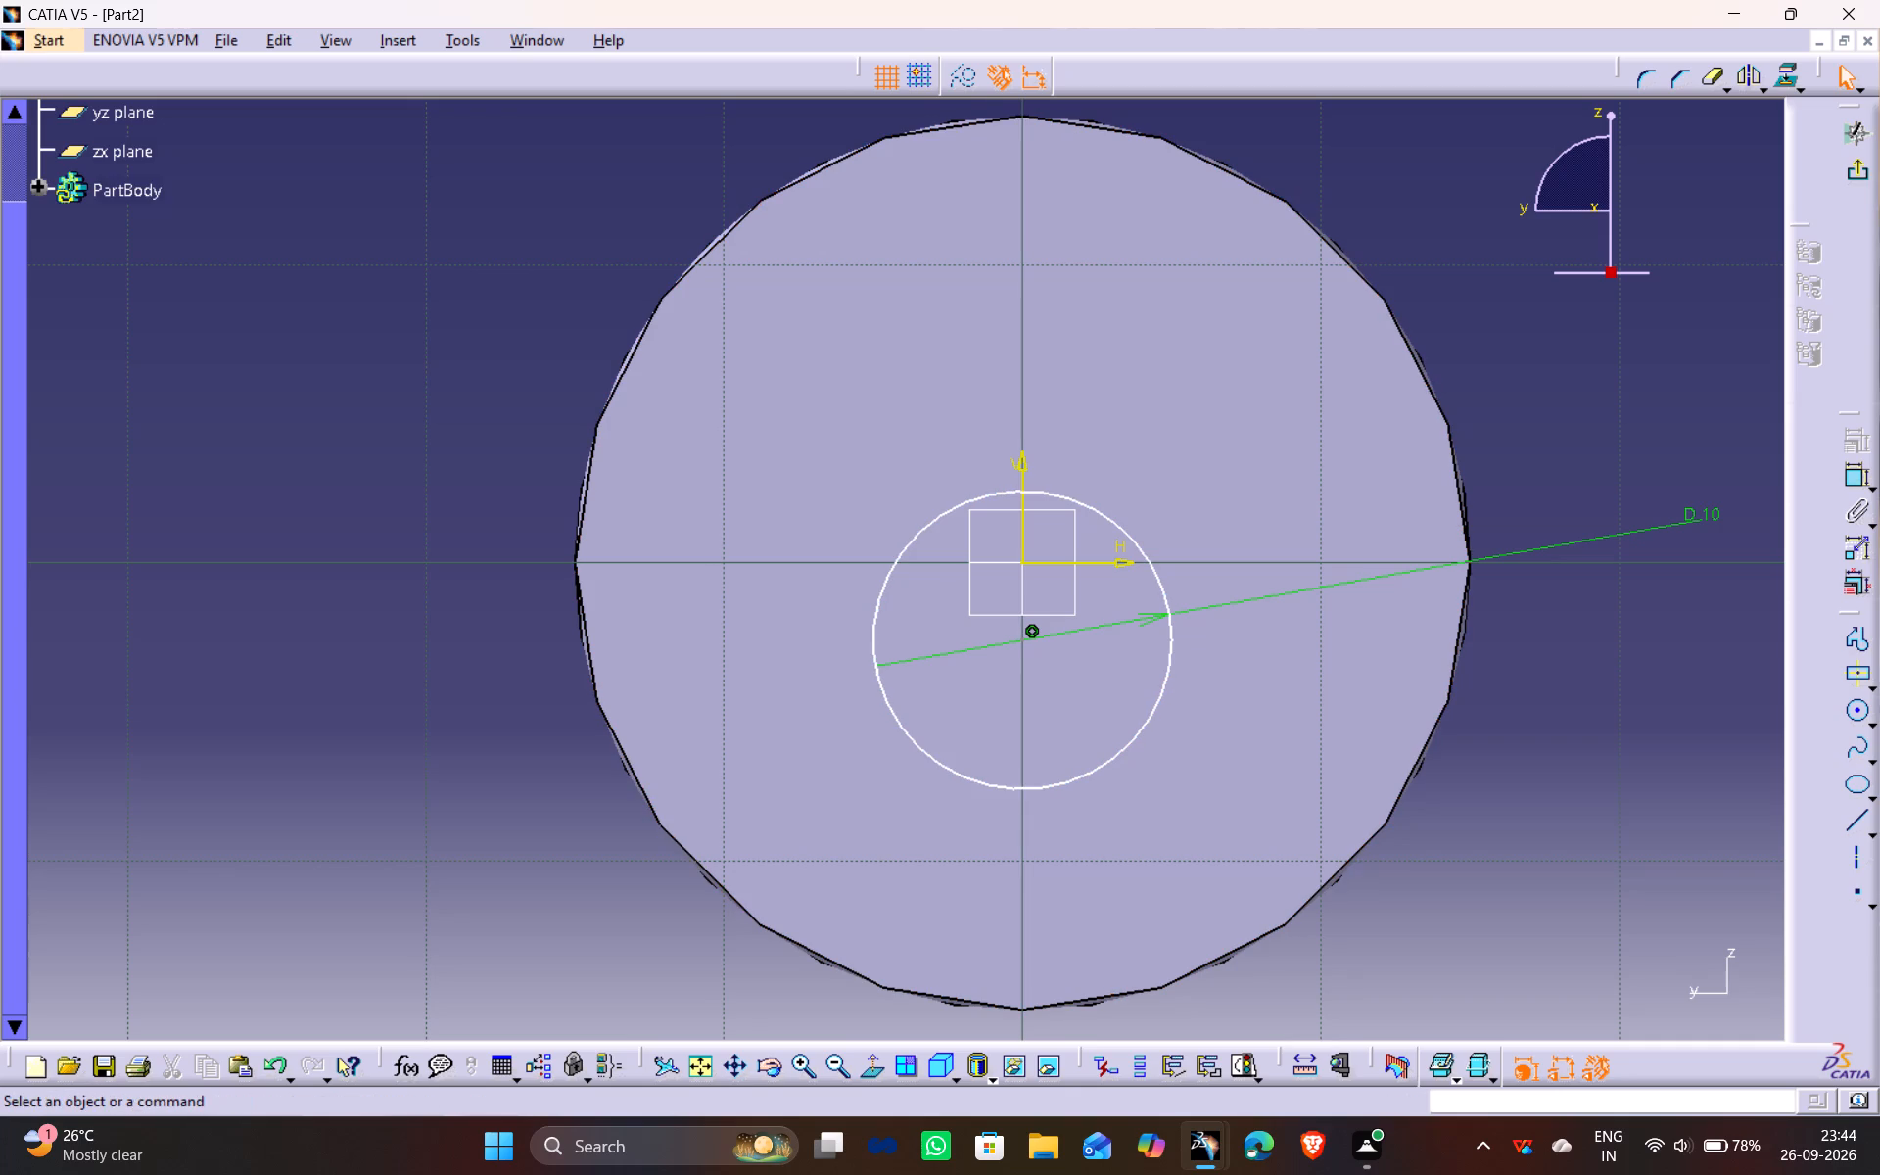
Dimension the vertical distance from the horizontal axis to the circle's centre, placing the dimension beside the disc.
click(1846, 478)
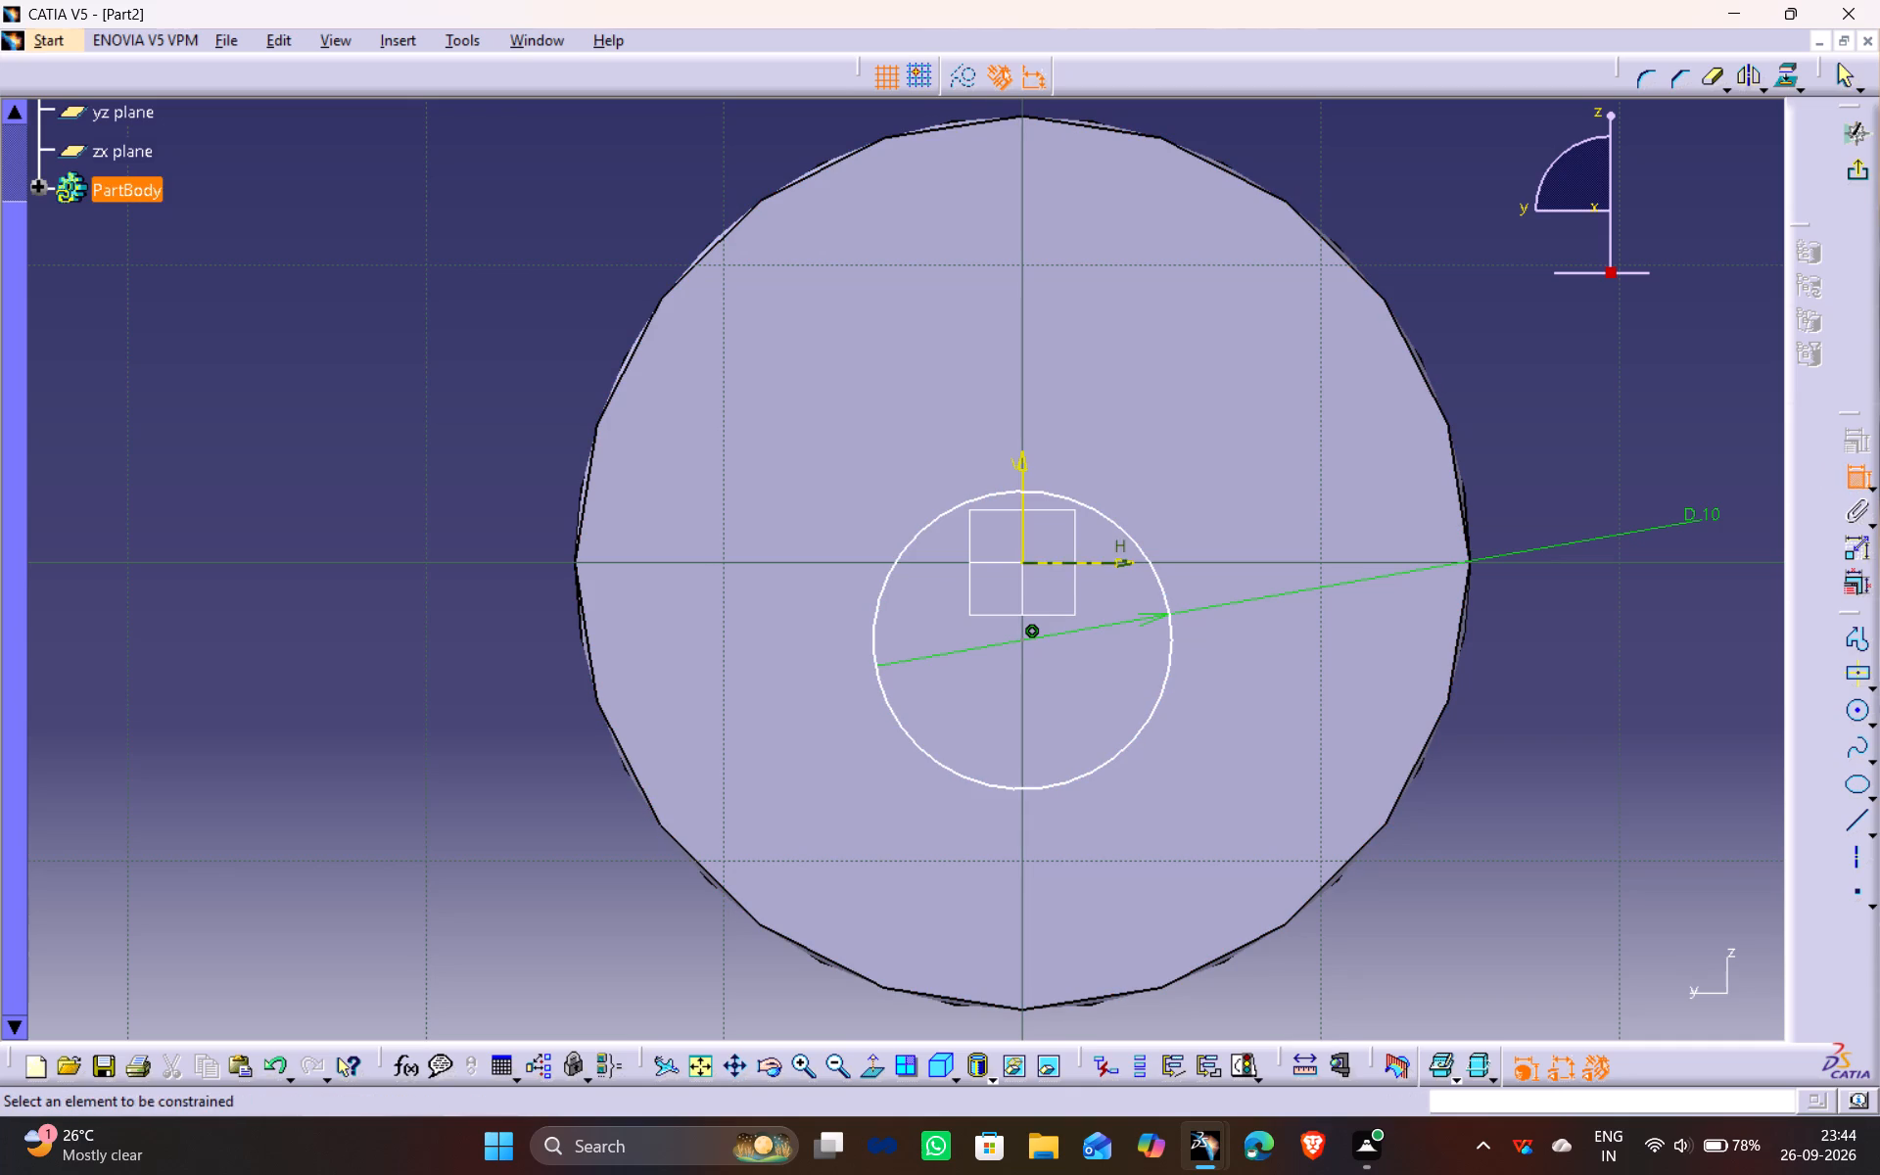
click(1125, 559)
click(1023, 640)
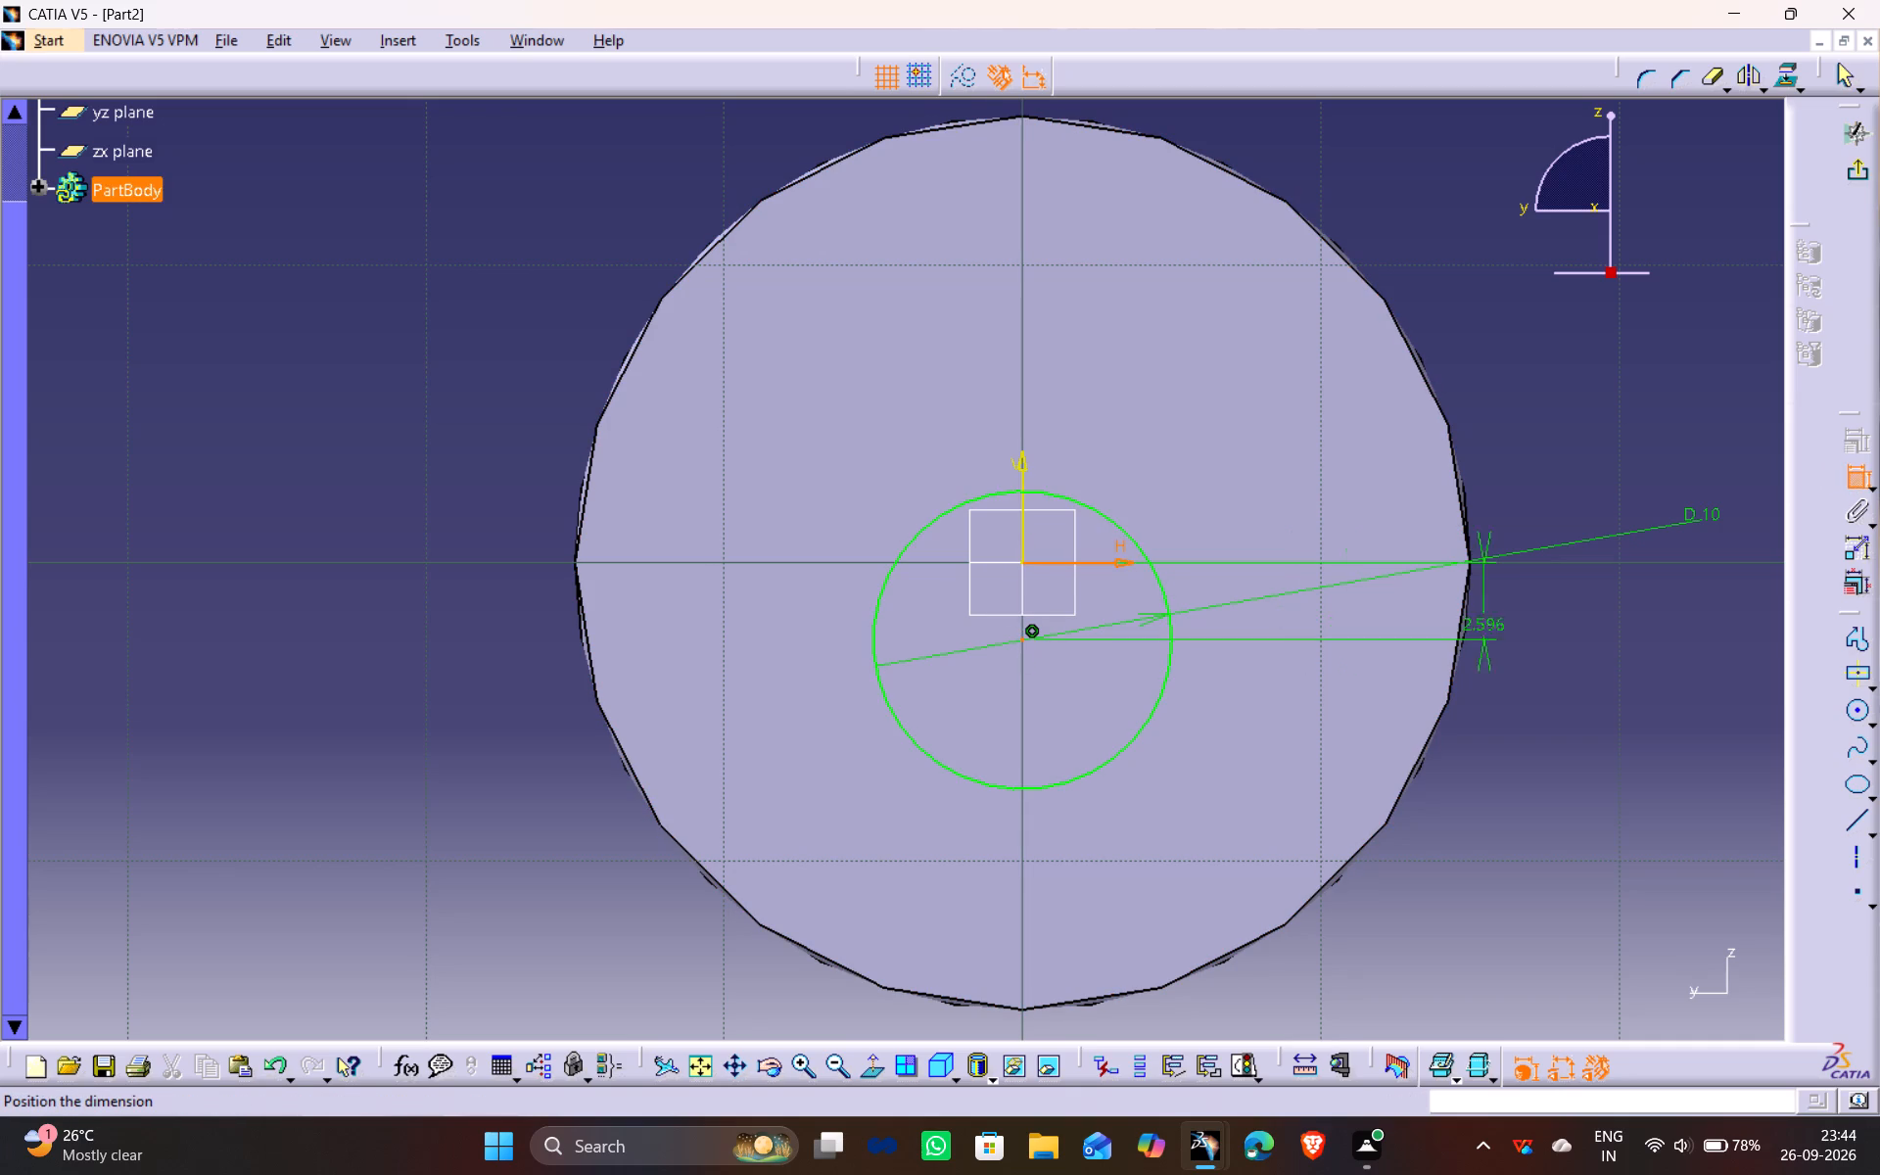
click(1611, 613)
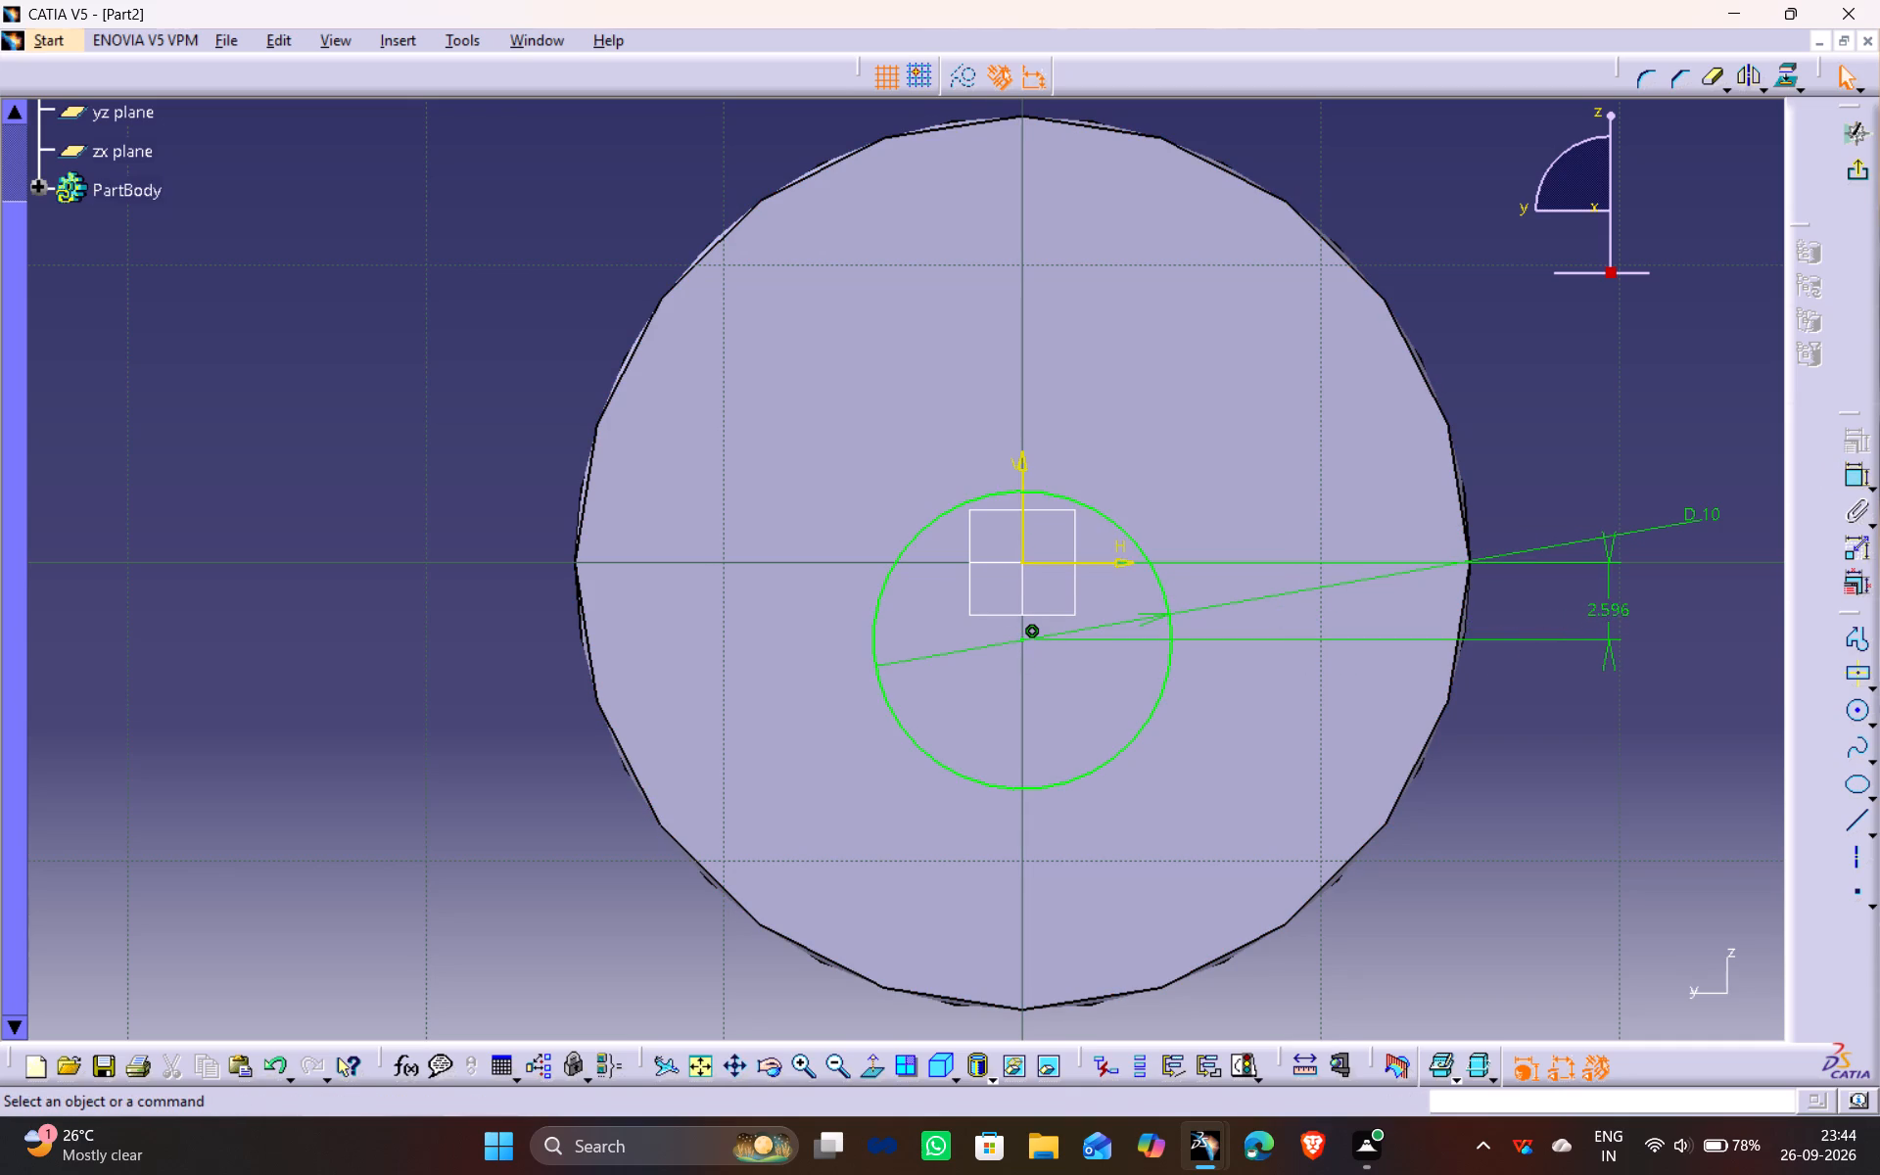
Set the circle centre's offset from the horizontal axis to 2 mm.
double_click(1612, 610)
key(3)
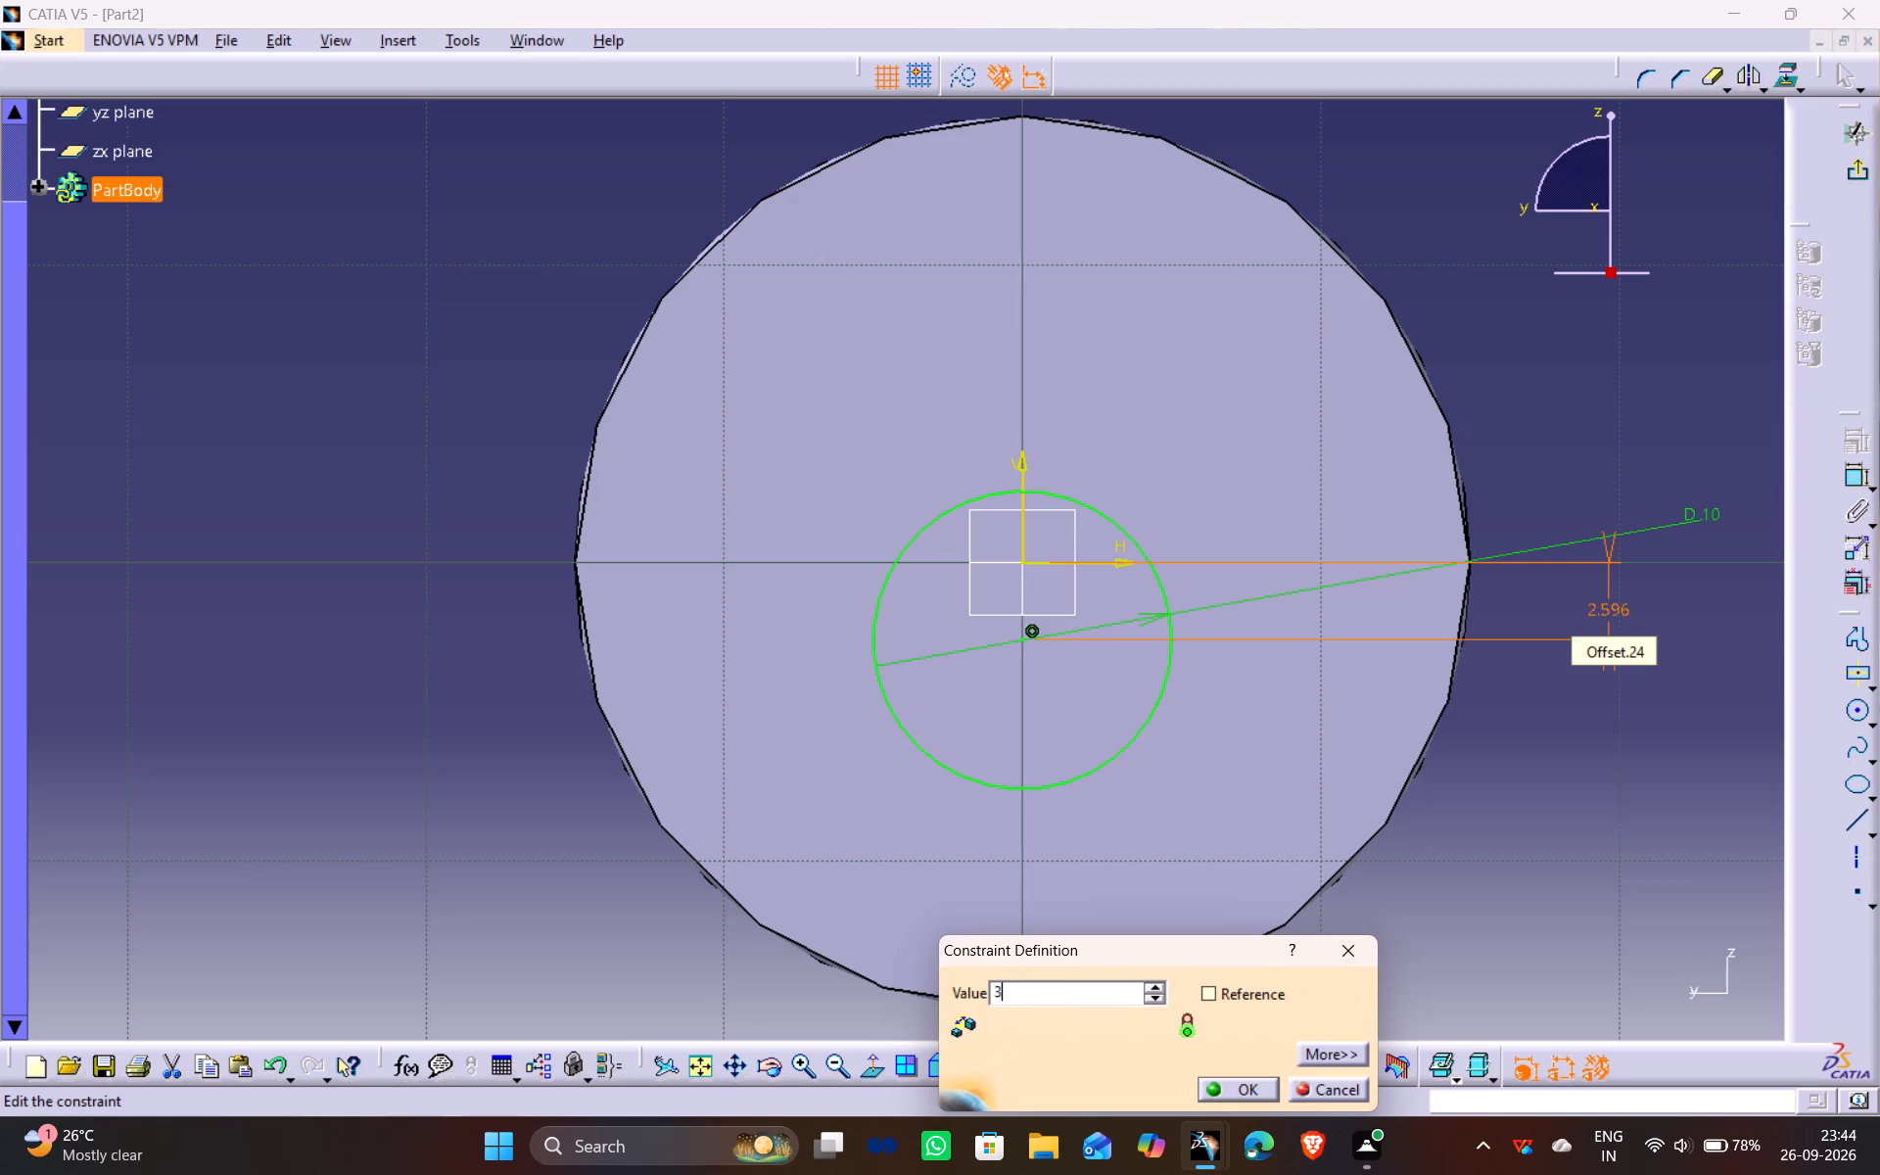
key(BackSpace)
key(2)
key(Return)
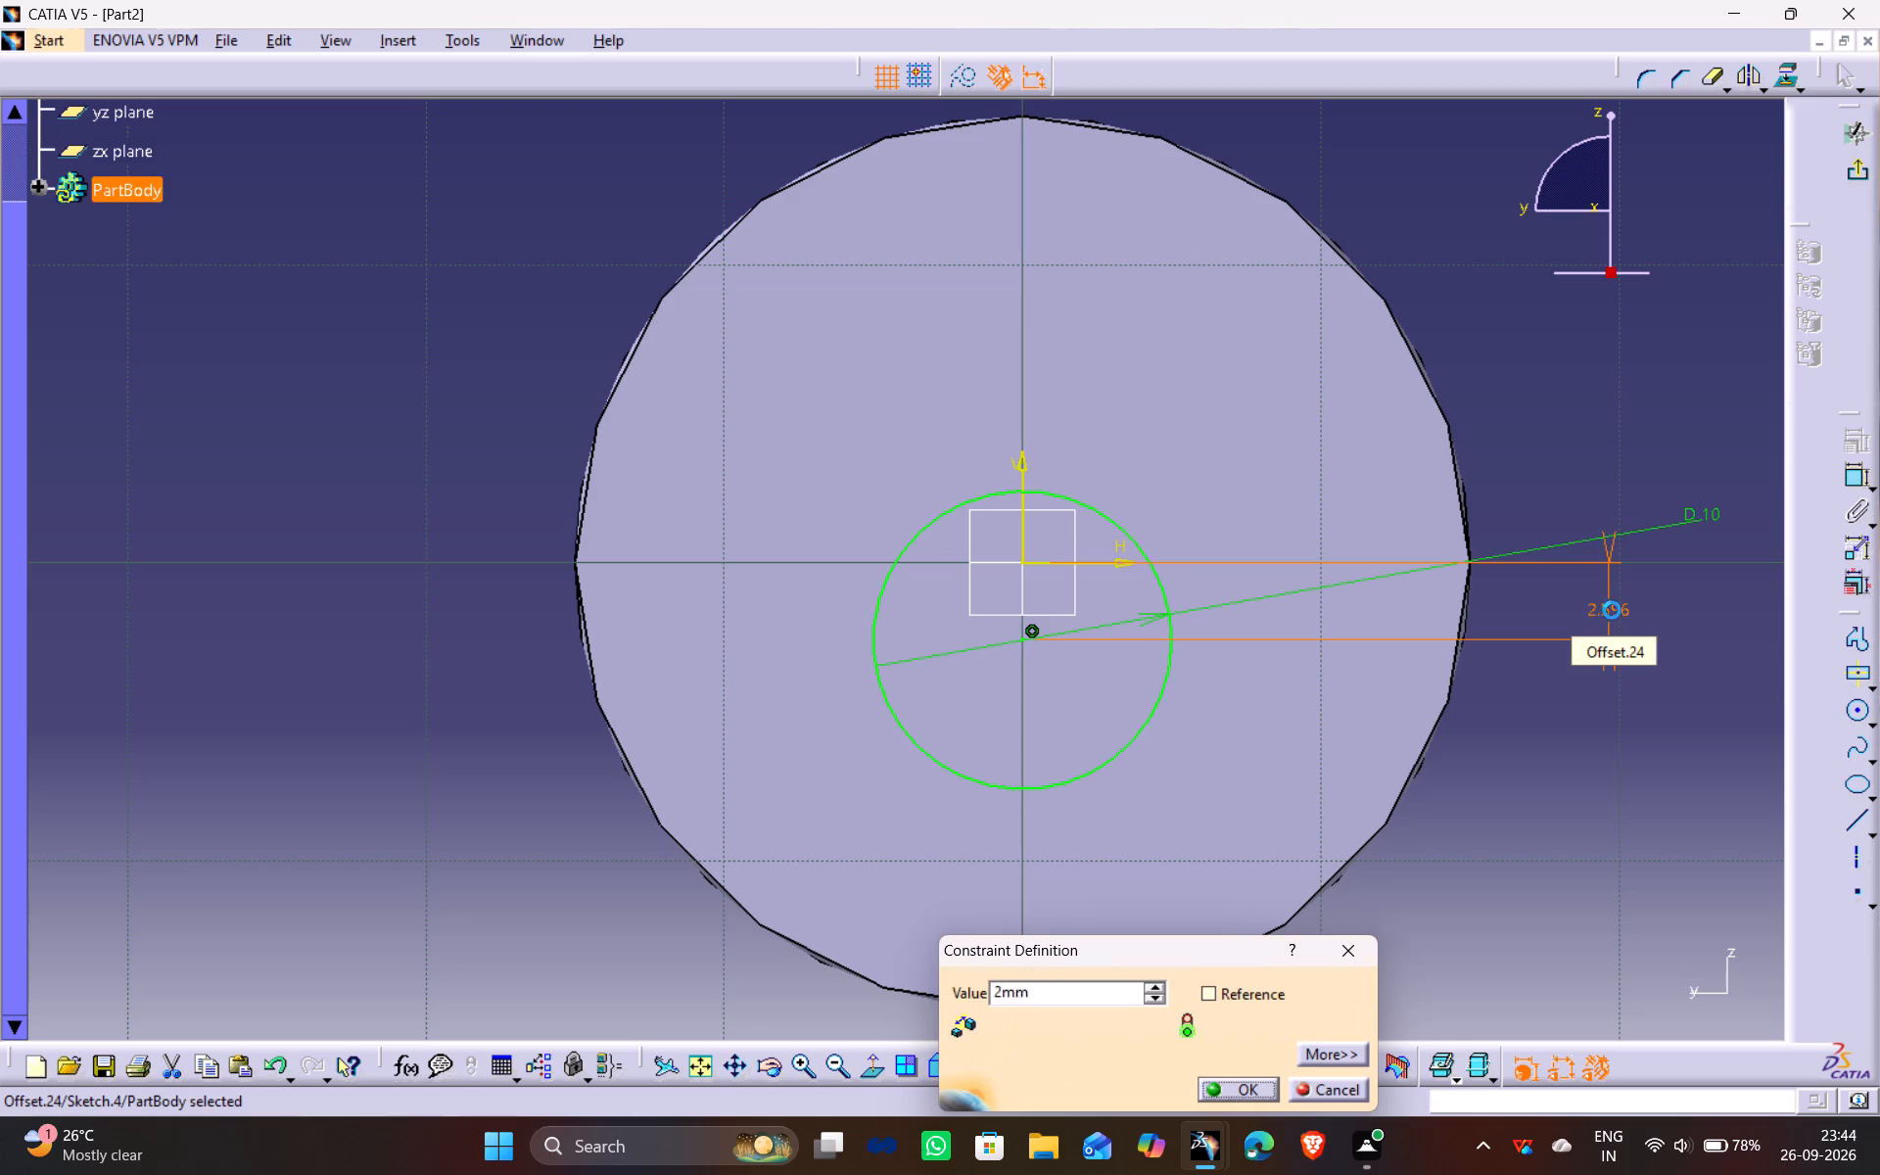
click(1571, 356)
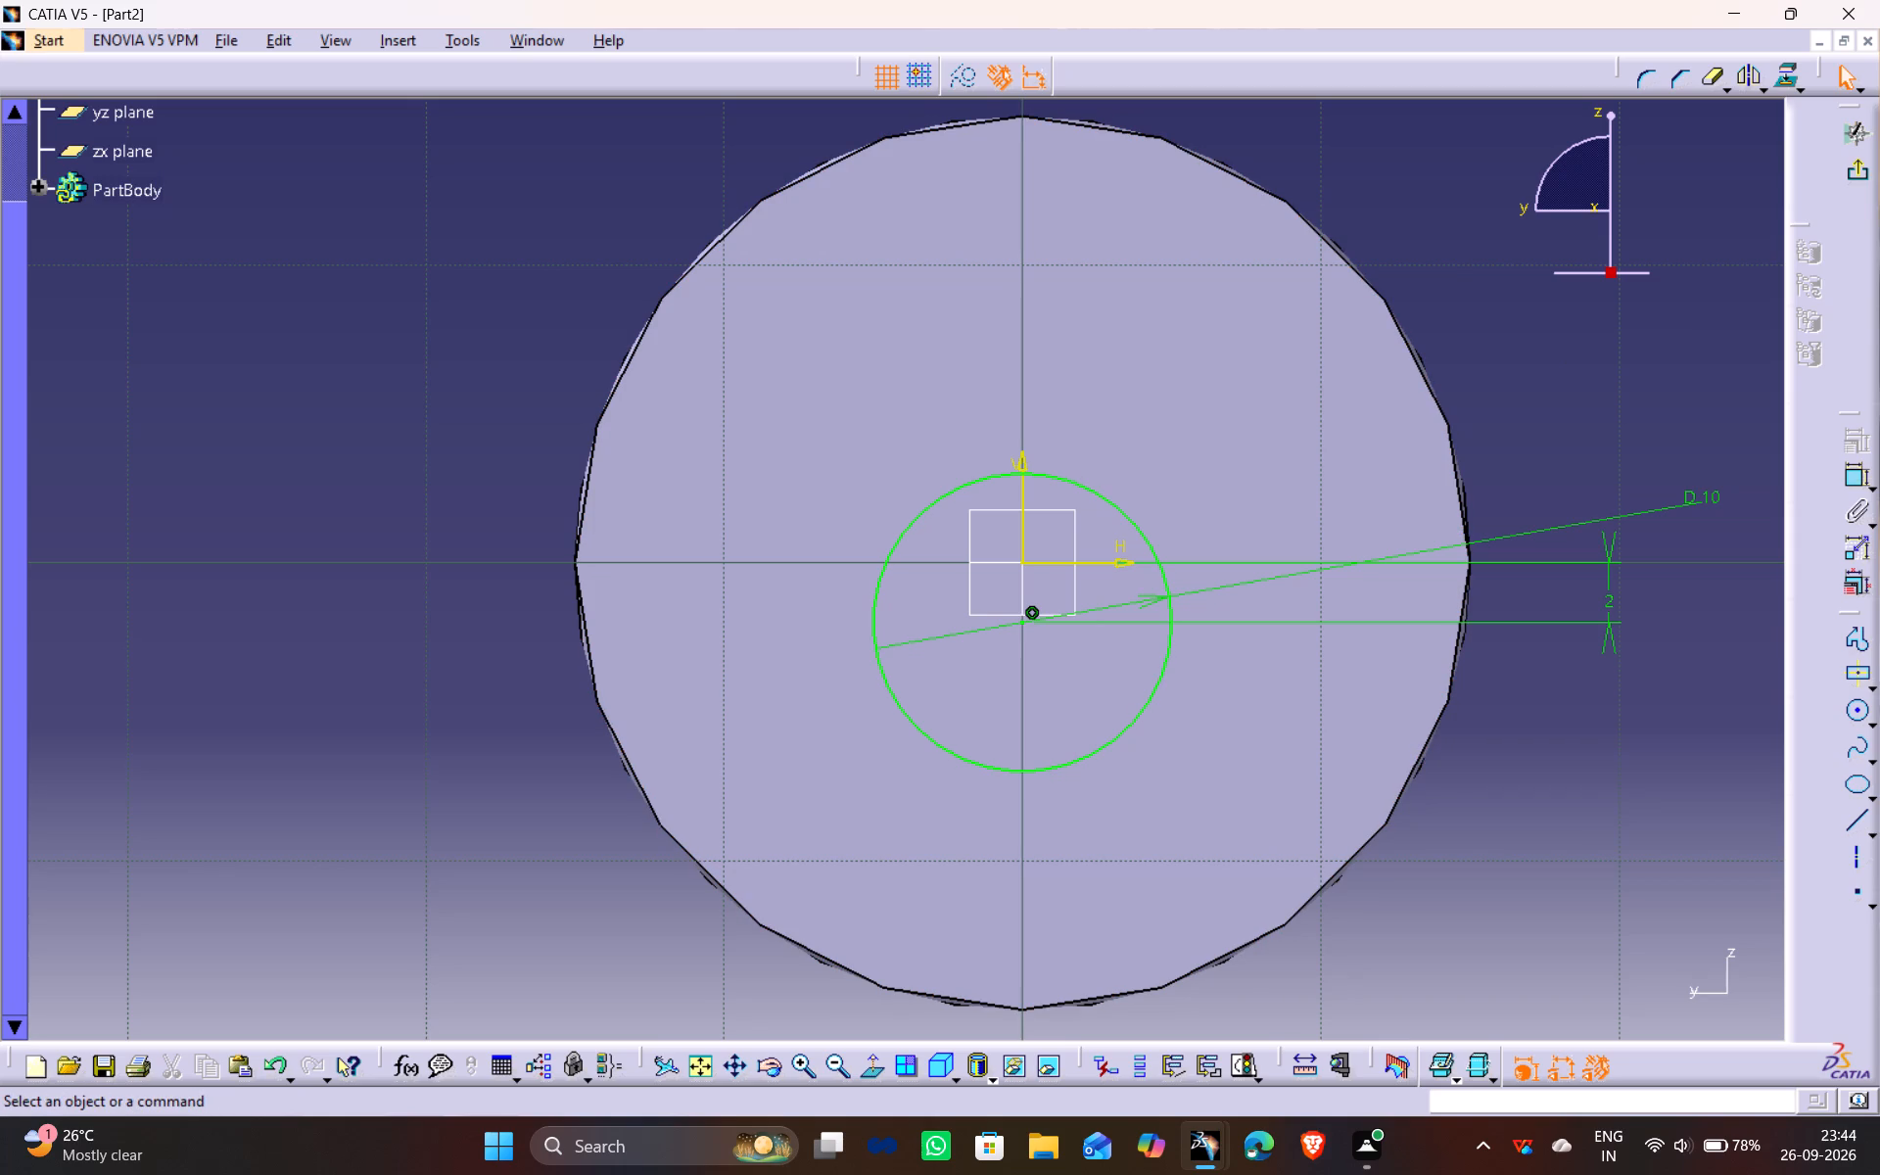
Set the circle centre's offset from the horizontal axis to 3 mm.
double_click(1606, 602)
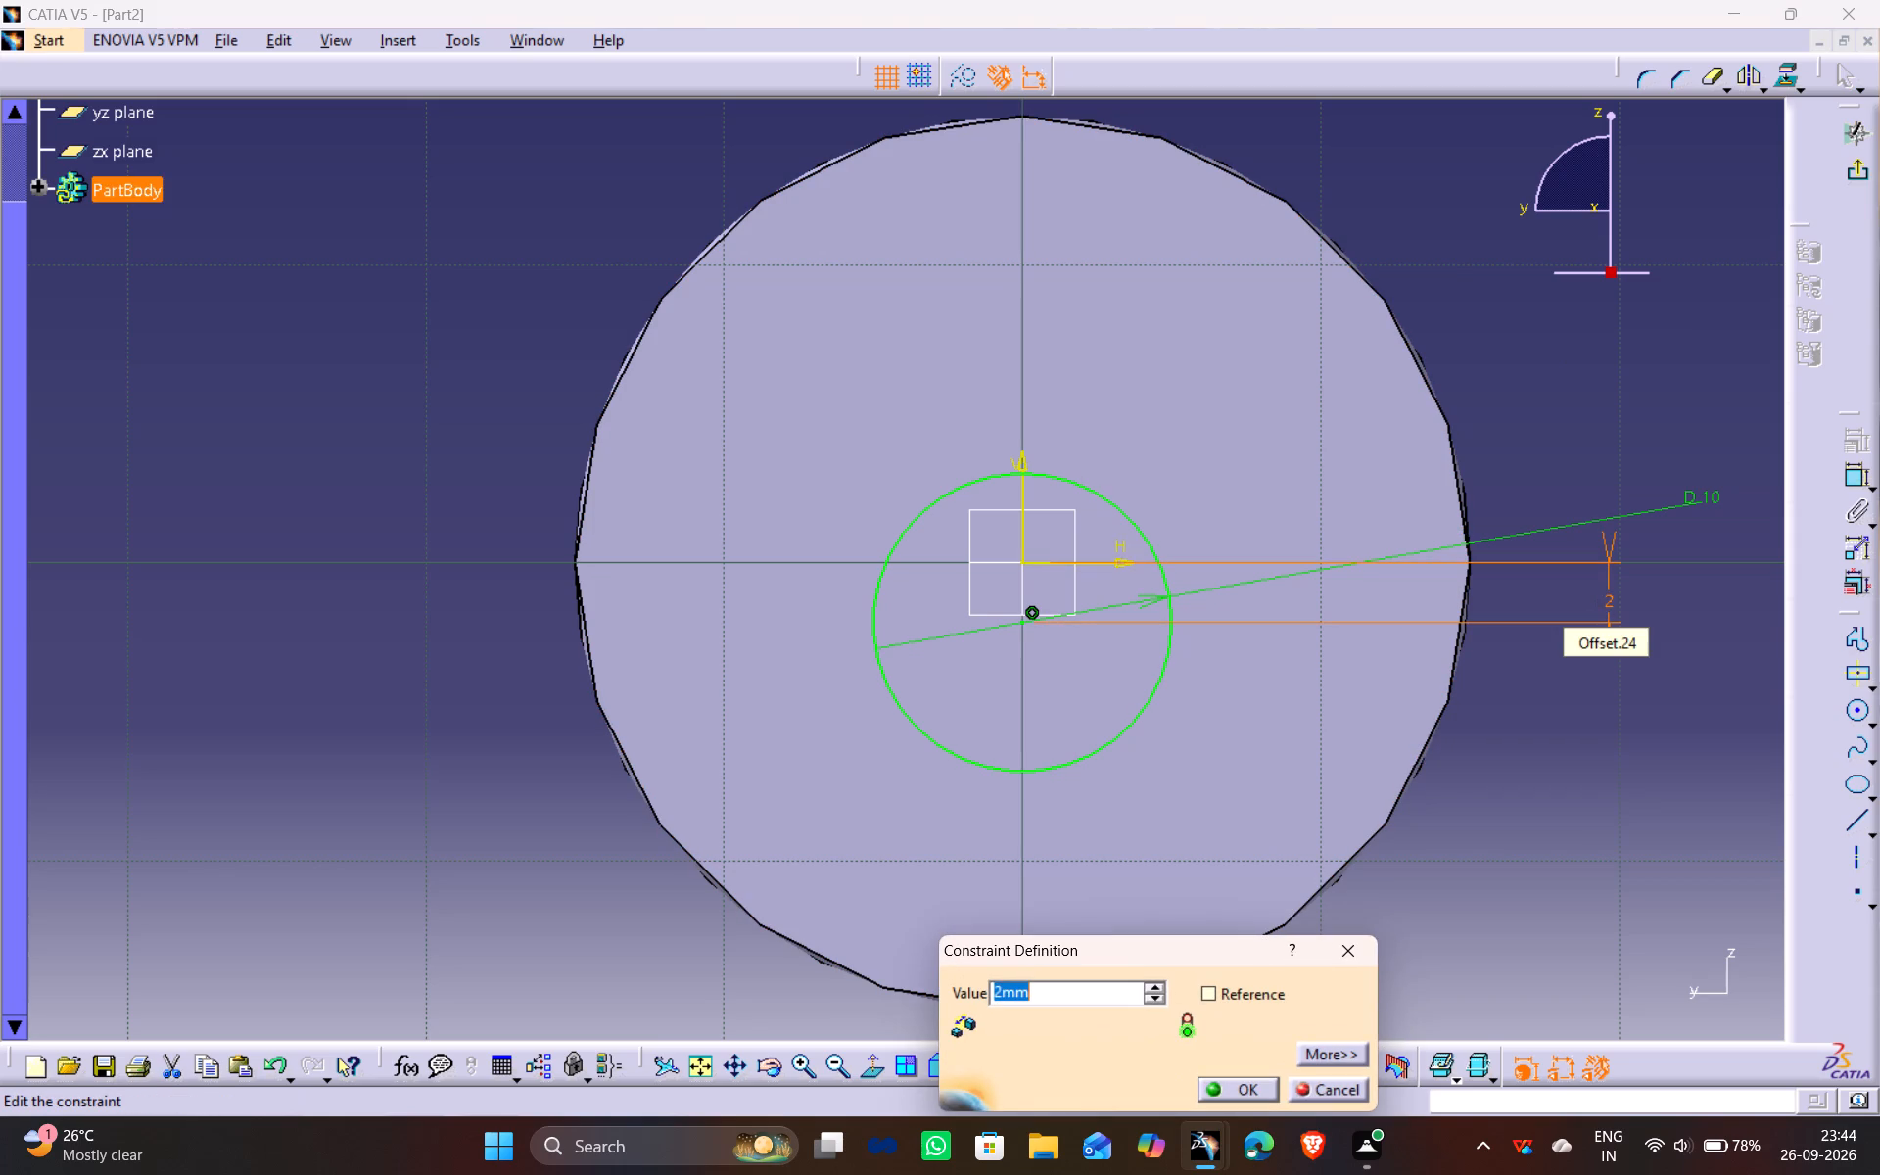
key(3)
key(Return)
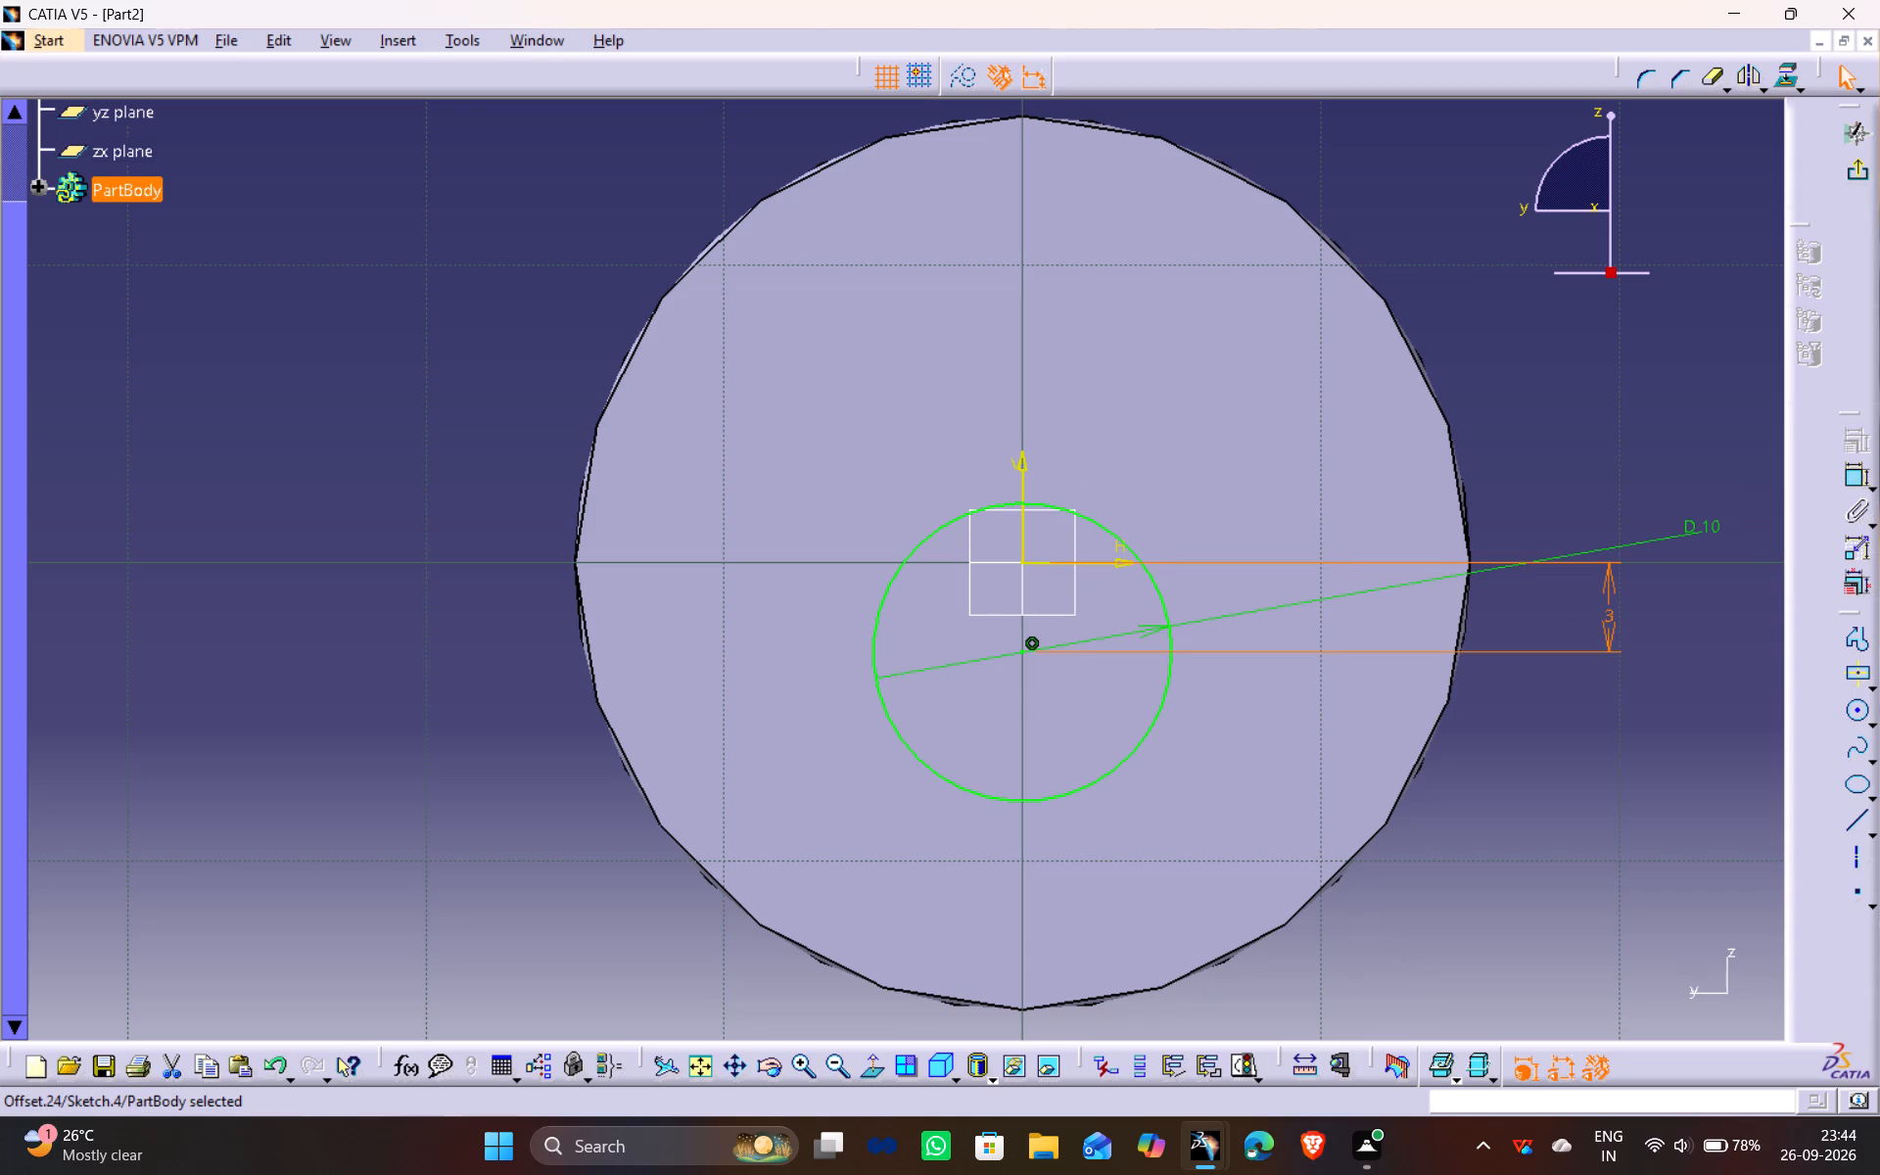
click(1608, 464)
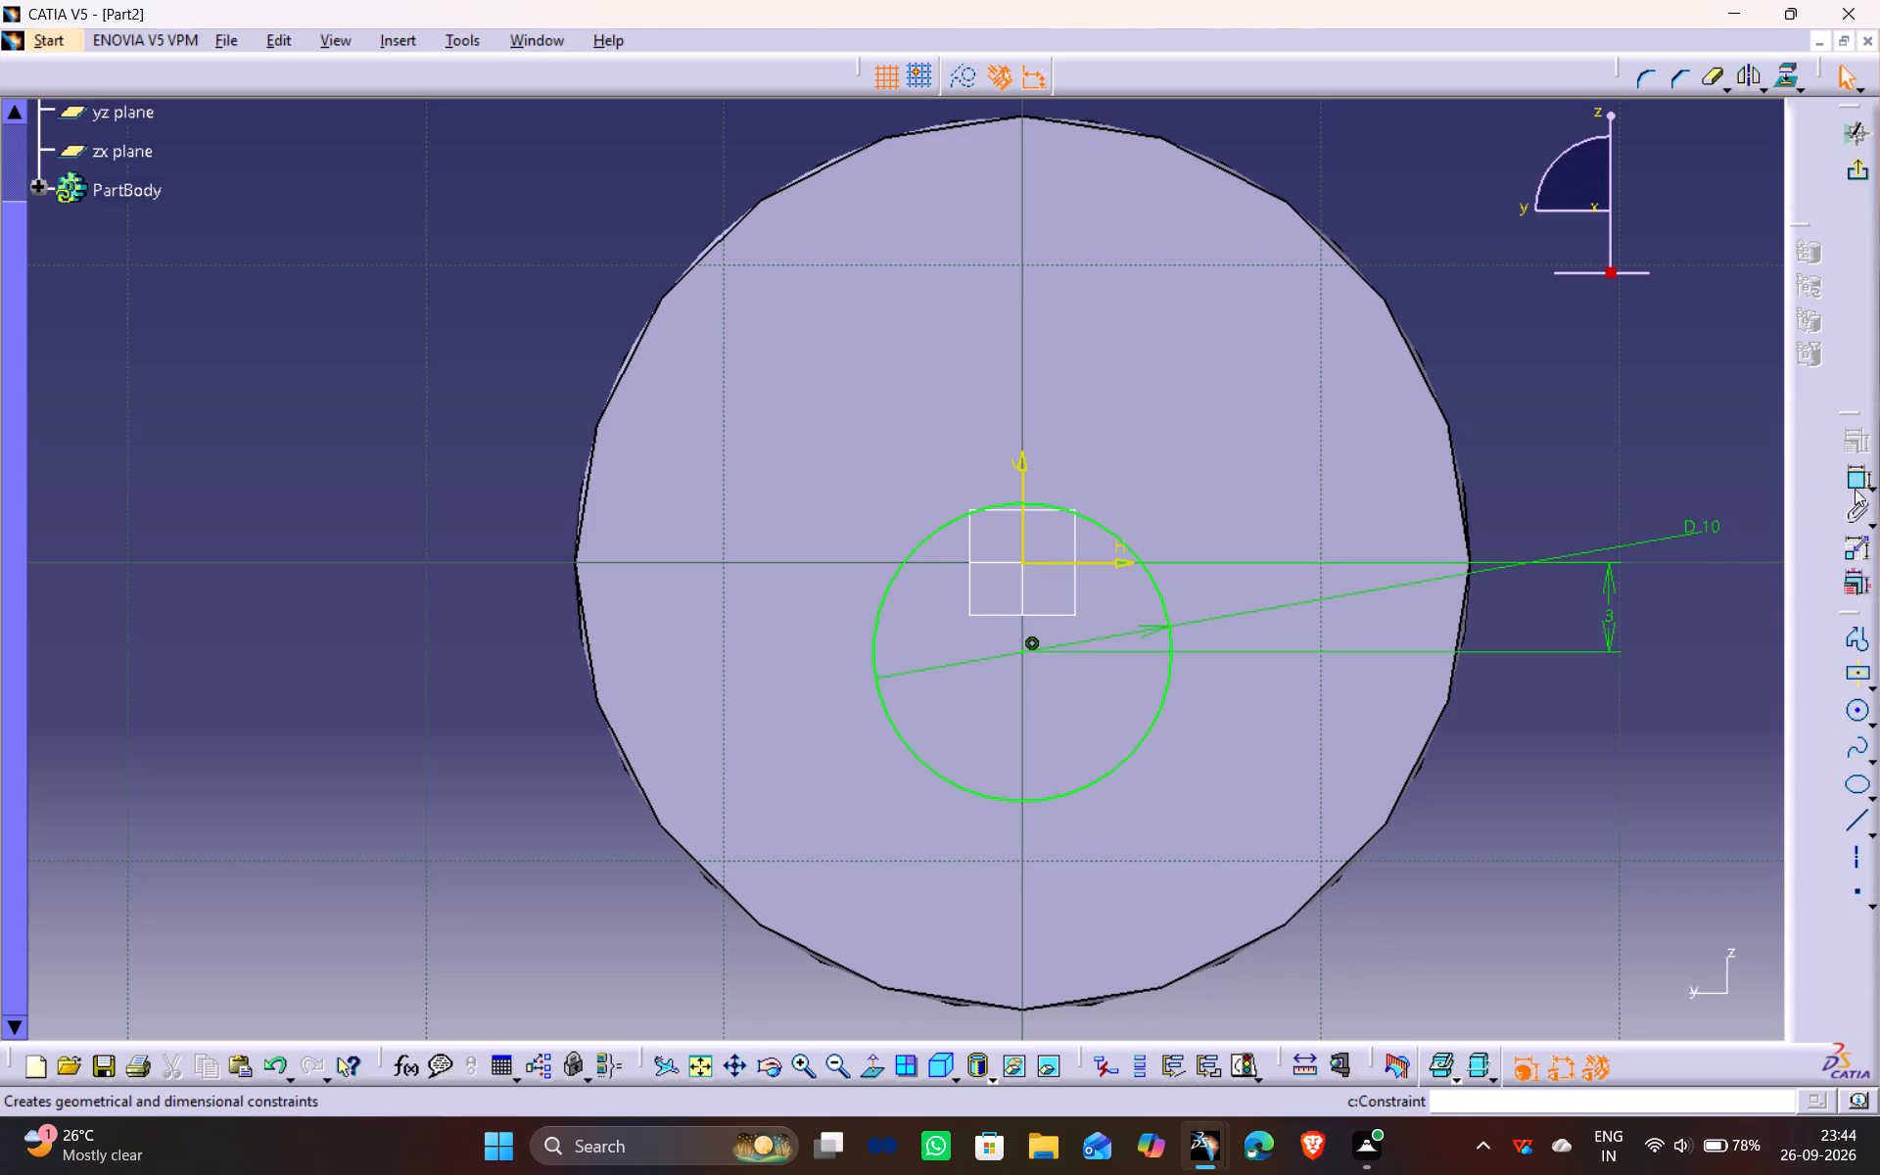
Sketch a narrow vertical centred rectangle at the origin, extending slightly beyond the disc's upper and lower edges.
click(1856, 673)
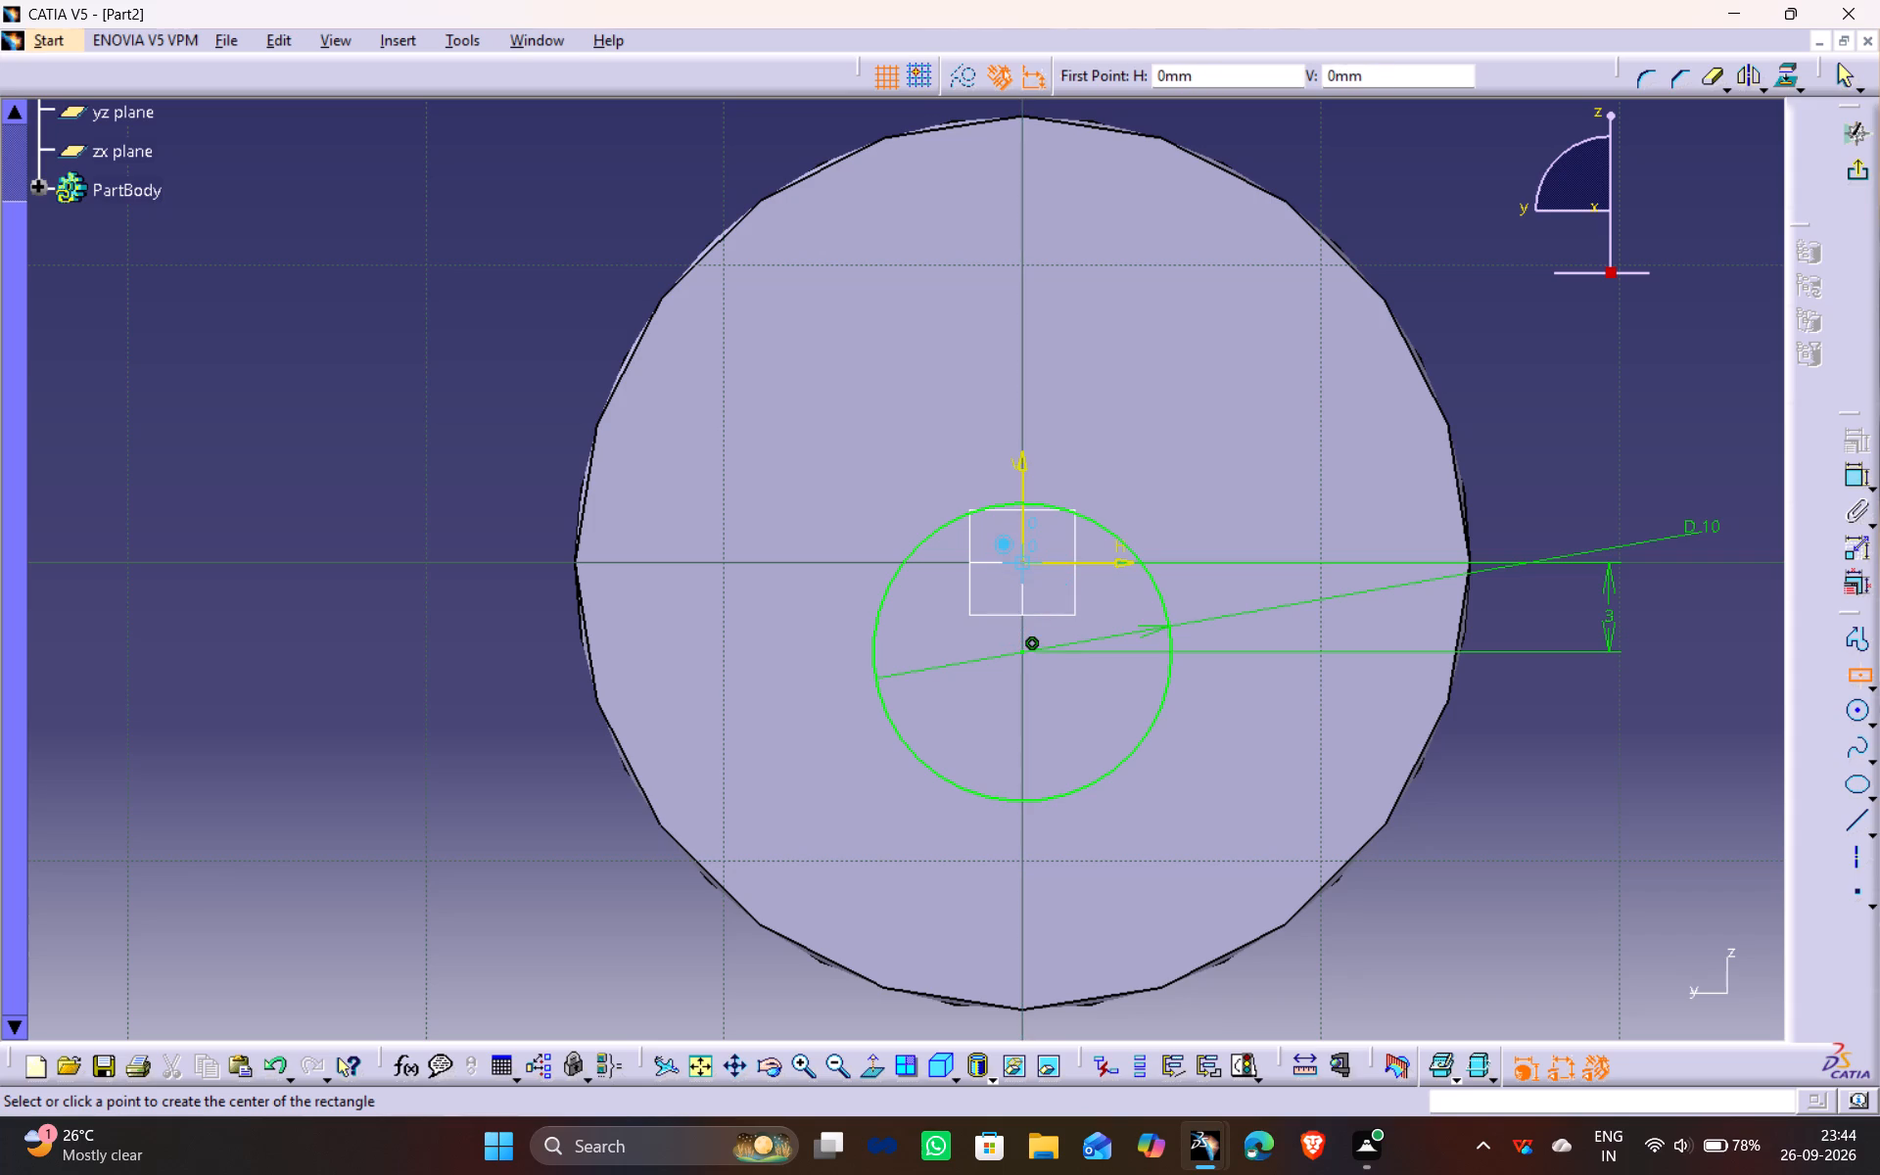
click(1021, 563)
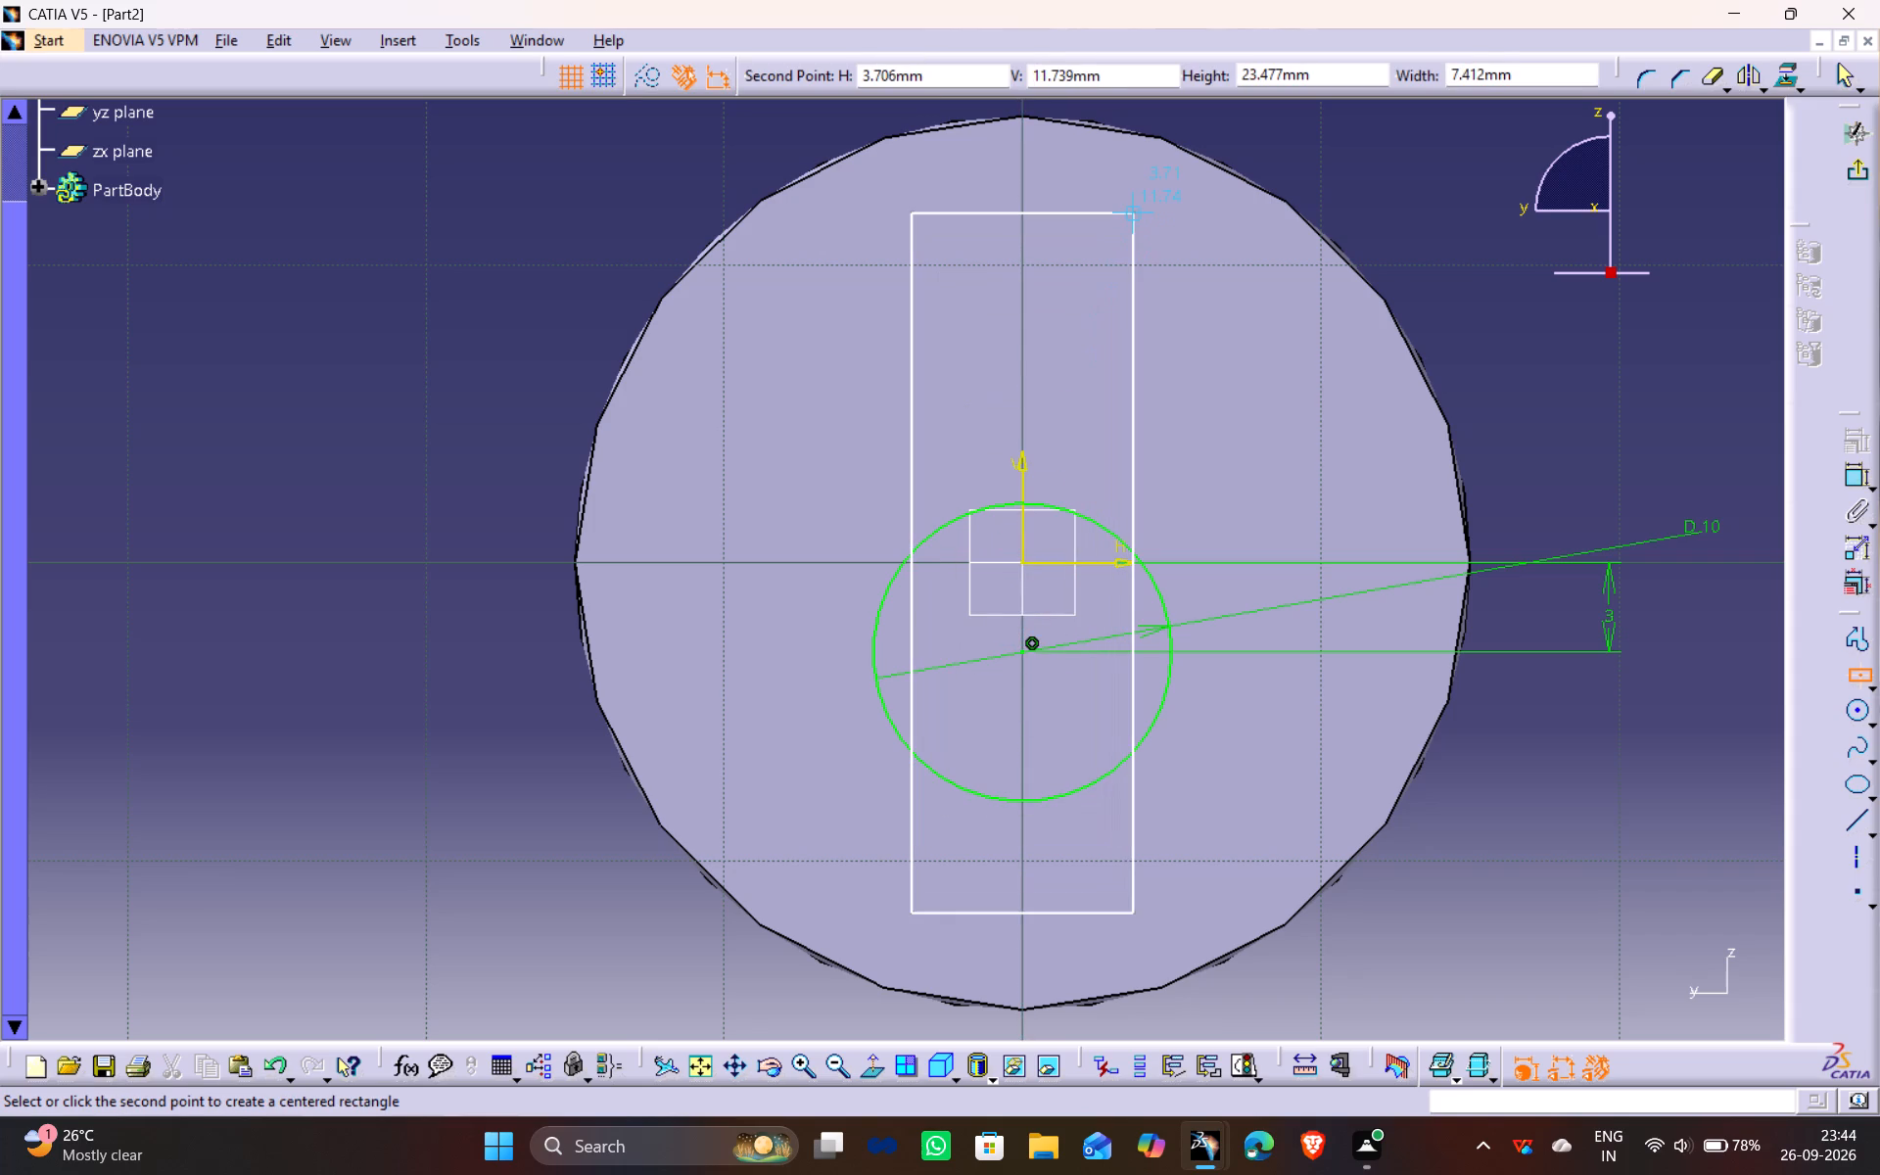
ctrl+middle_drag(1133, 214, 1130, 241)
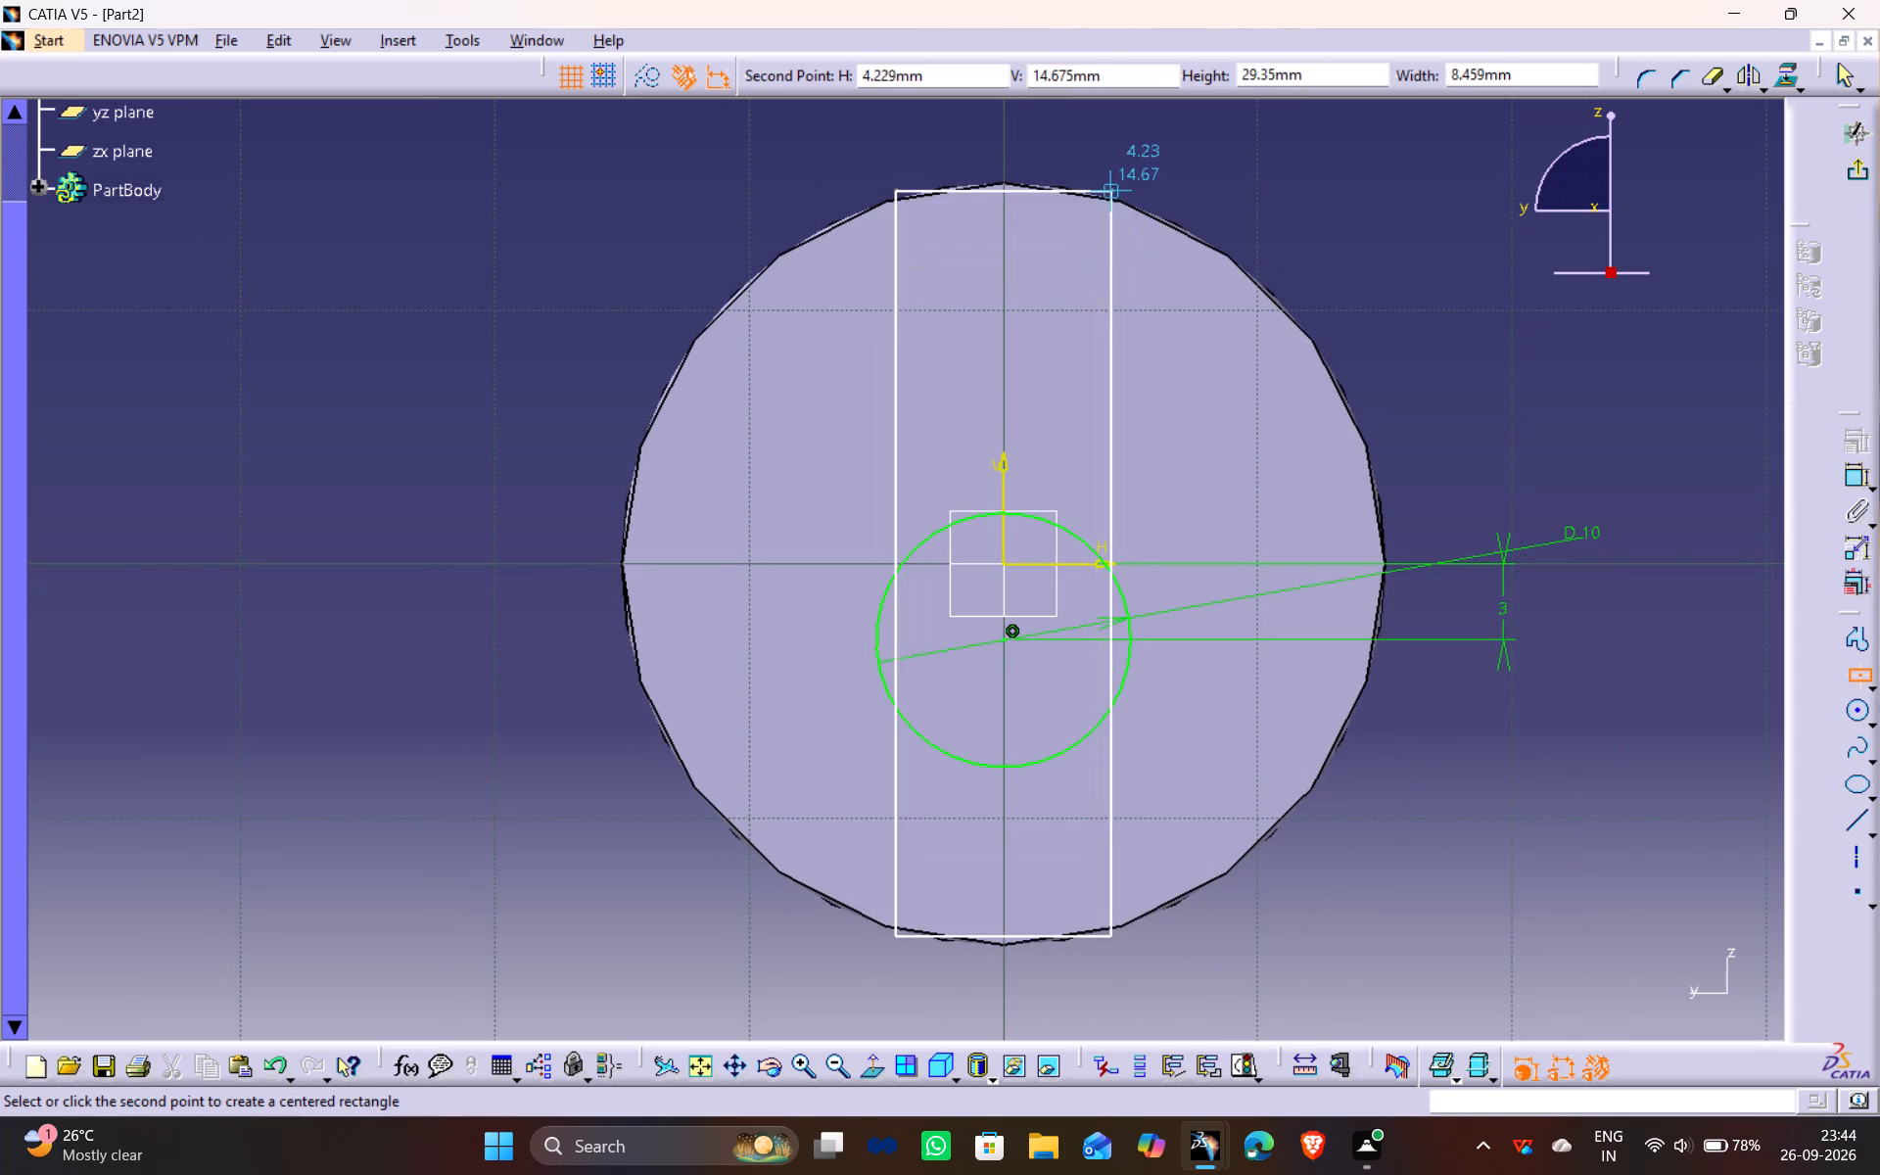
click(1072, 161)
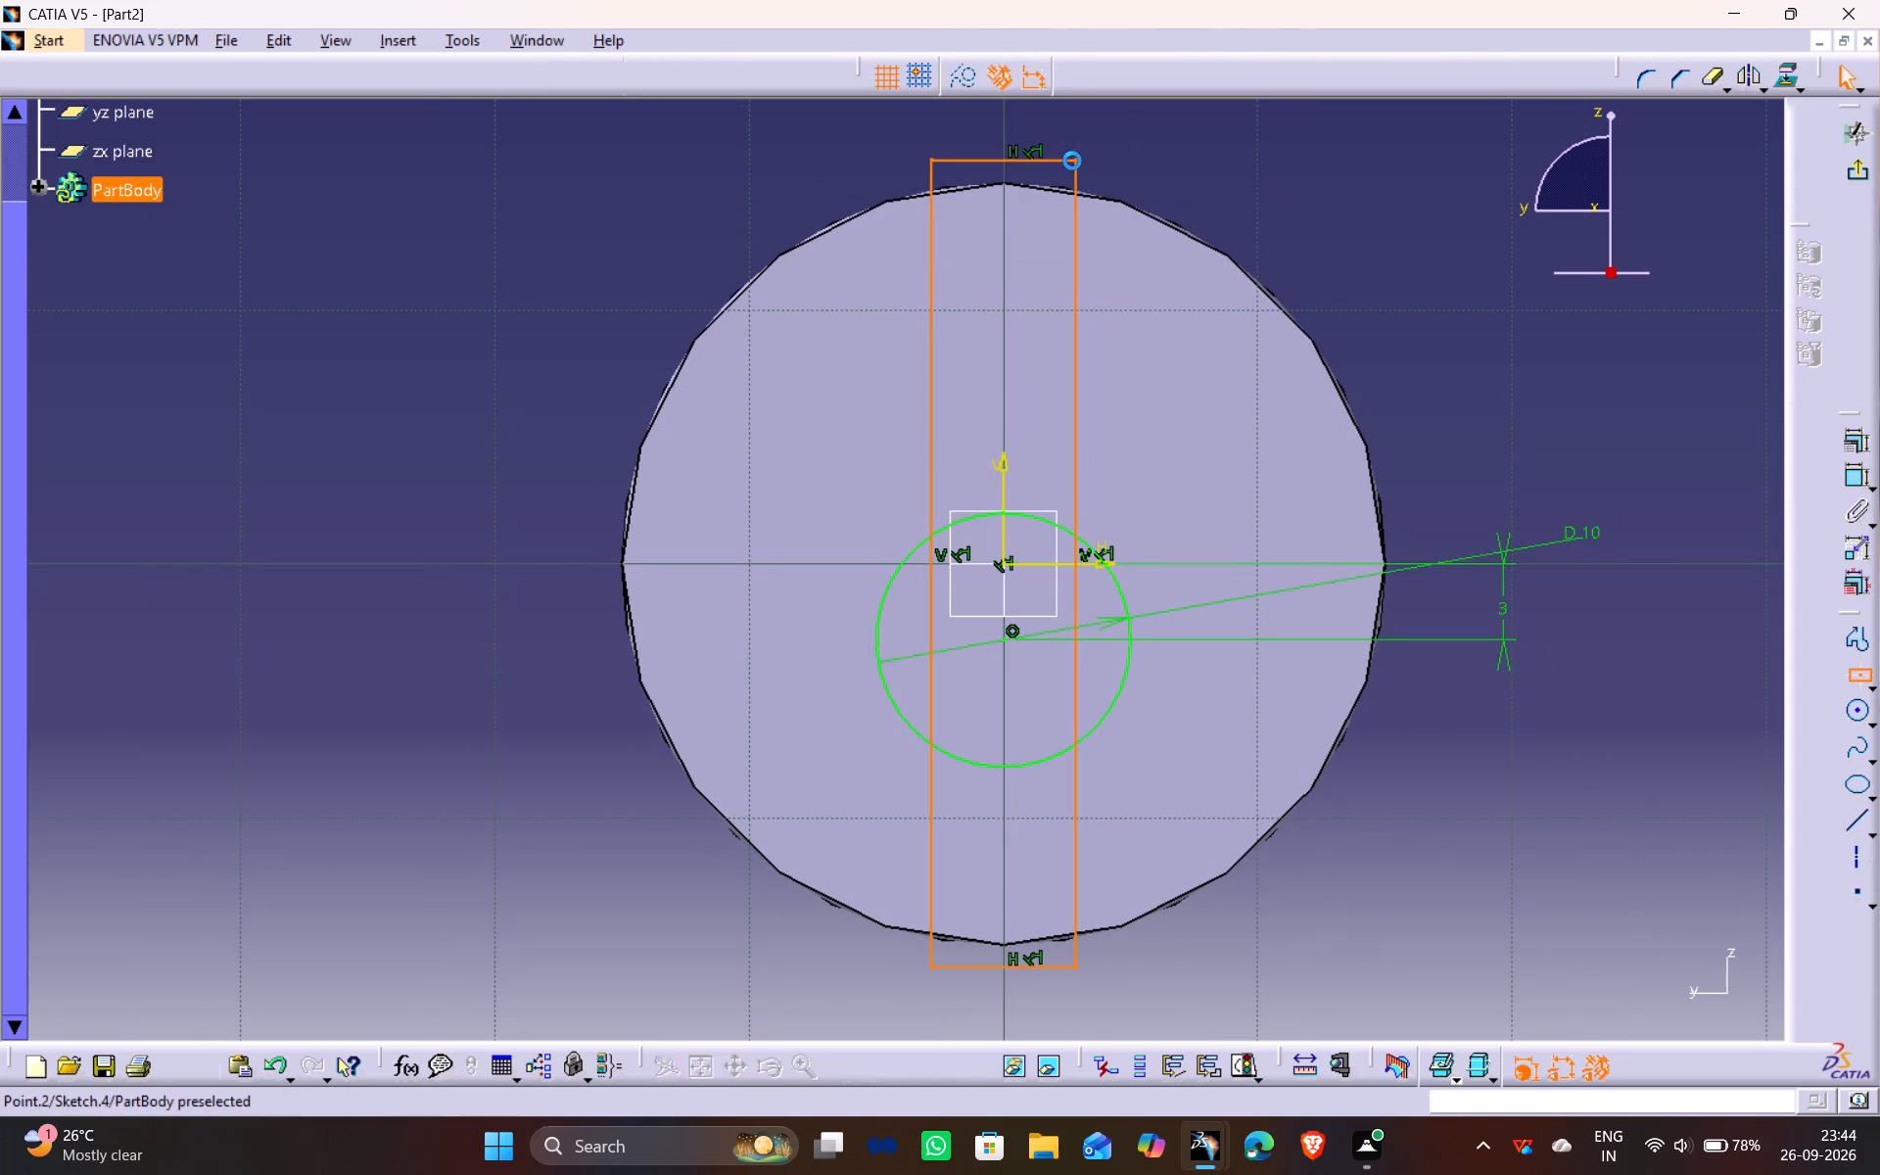
Constrain the rectangle's width to 5 mm, placing the dimension near its upper end.
click(1859, 473)
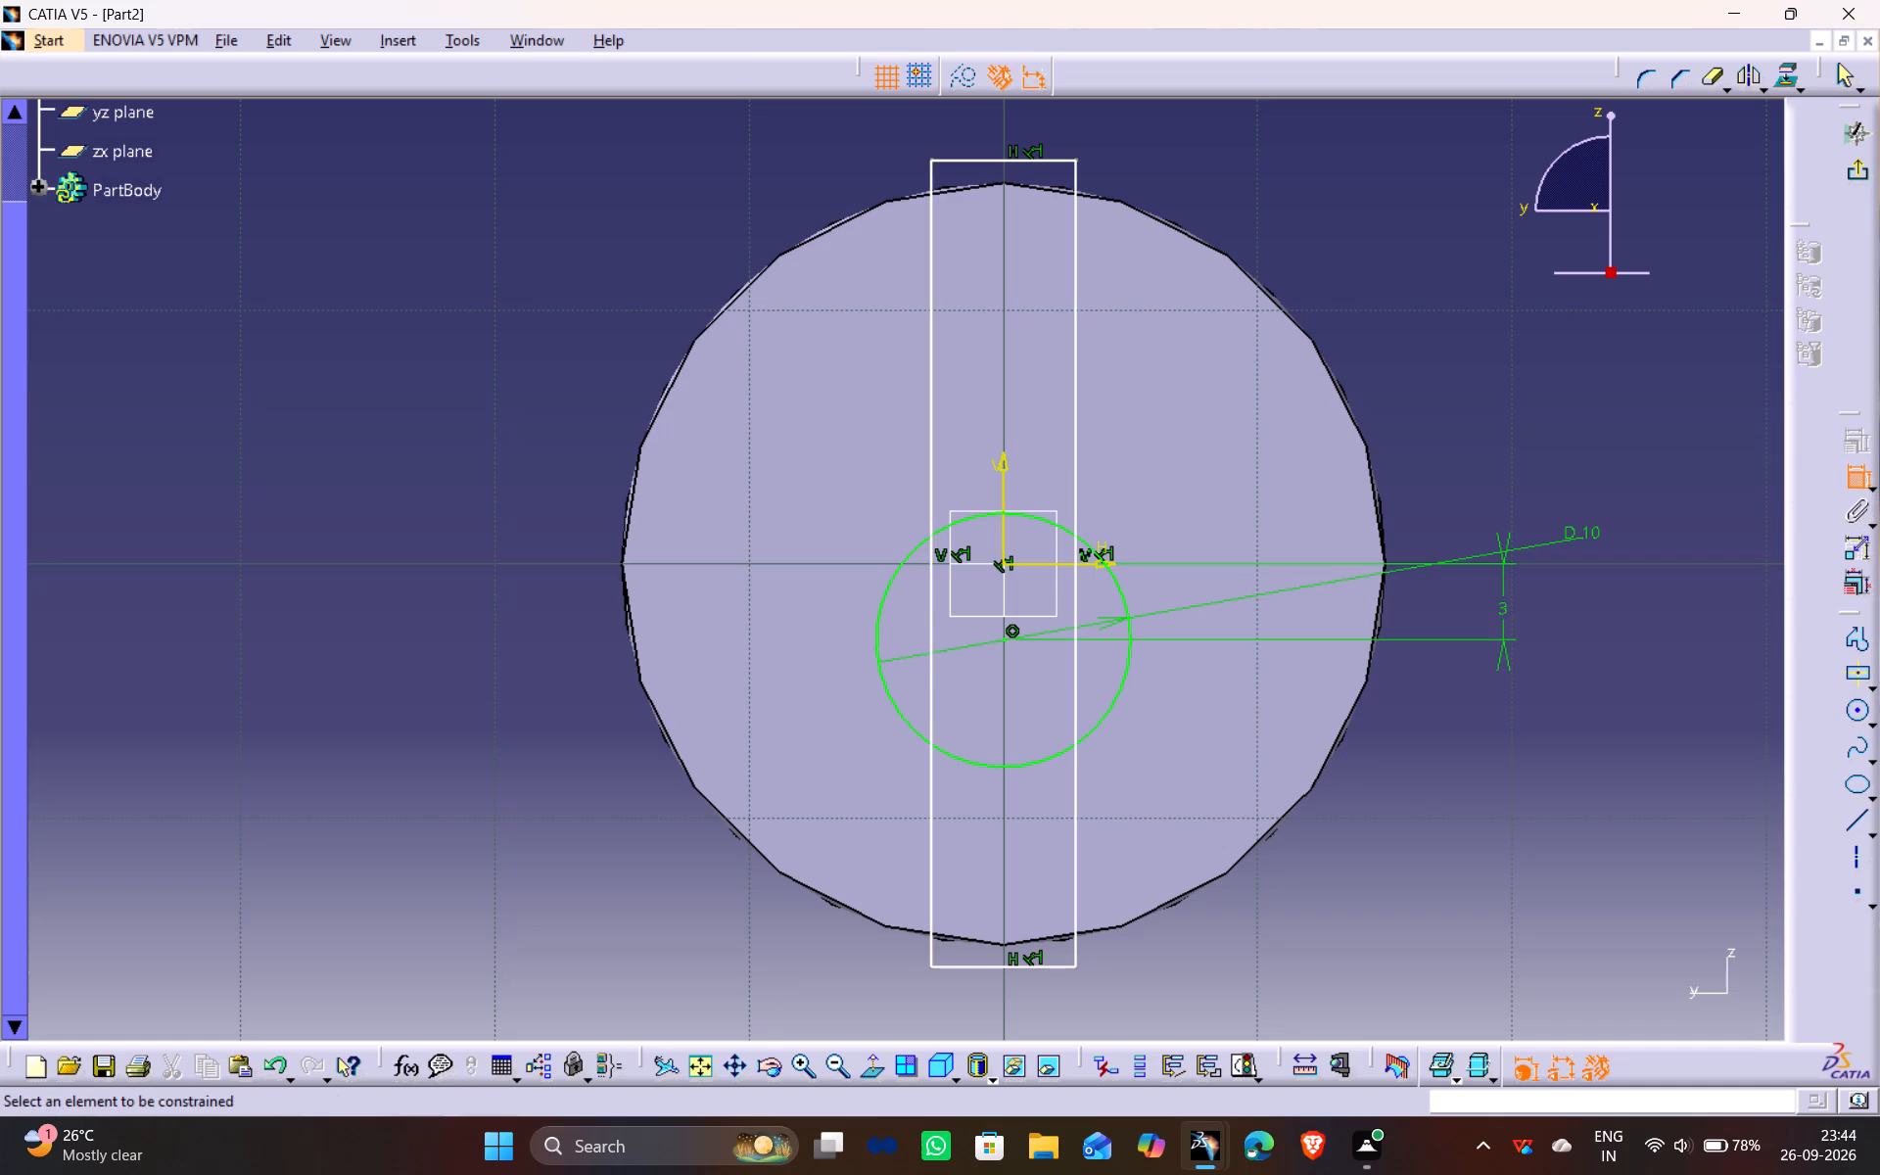
click(1042, 162)
click(1222, 188)
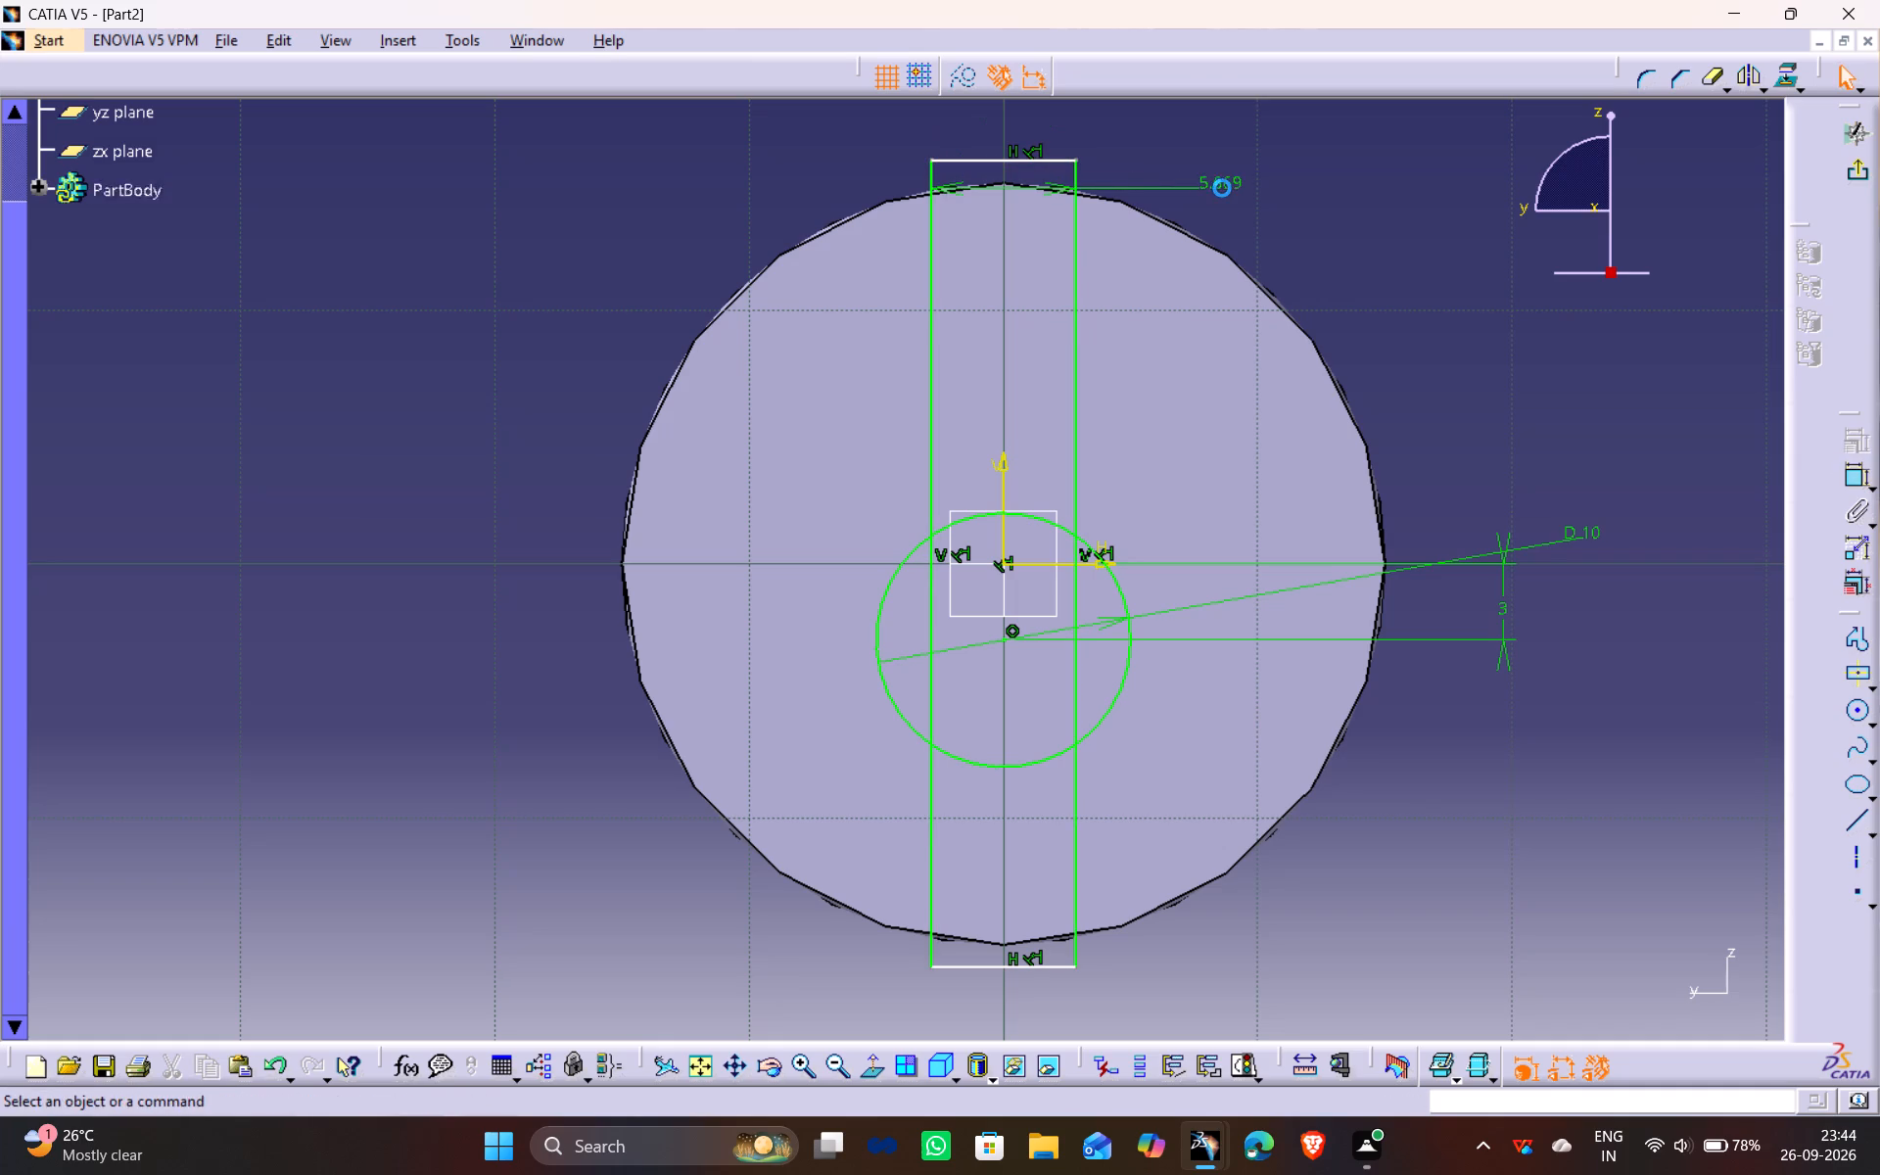
double_click(1225, 183)
key(5)
key(Return)
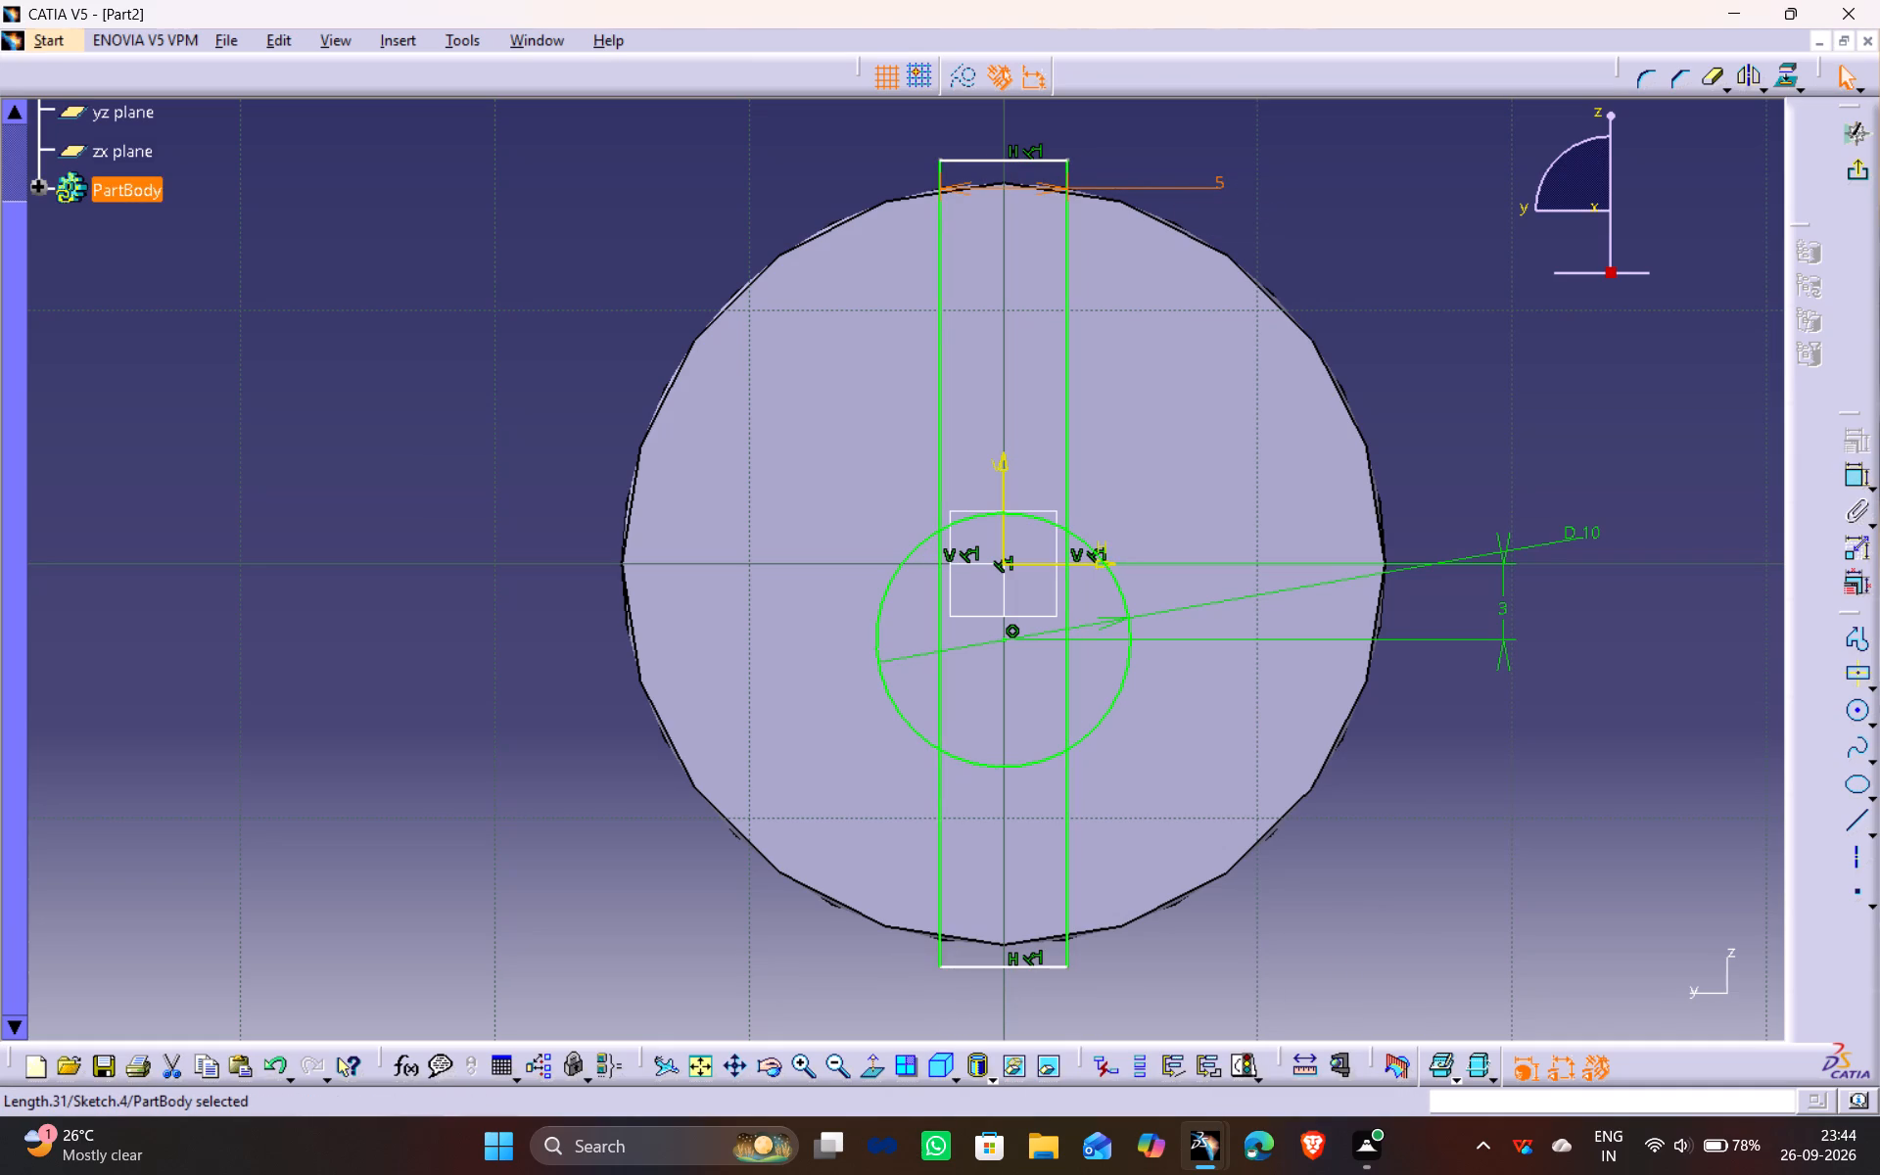
click(1458, 376)
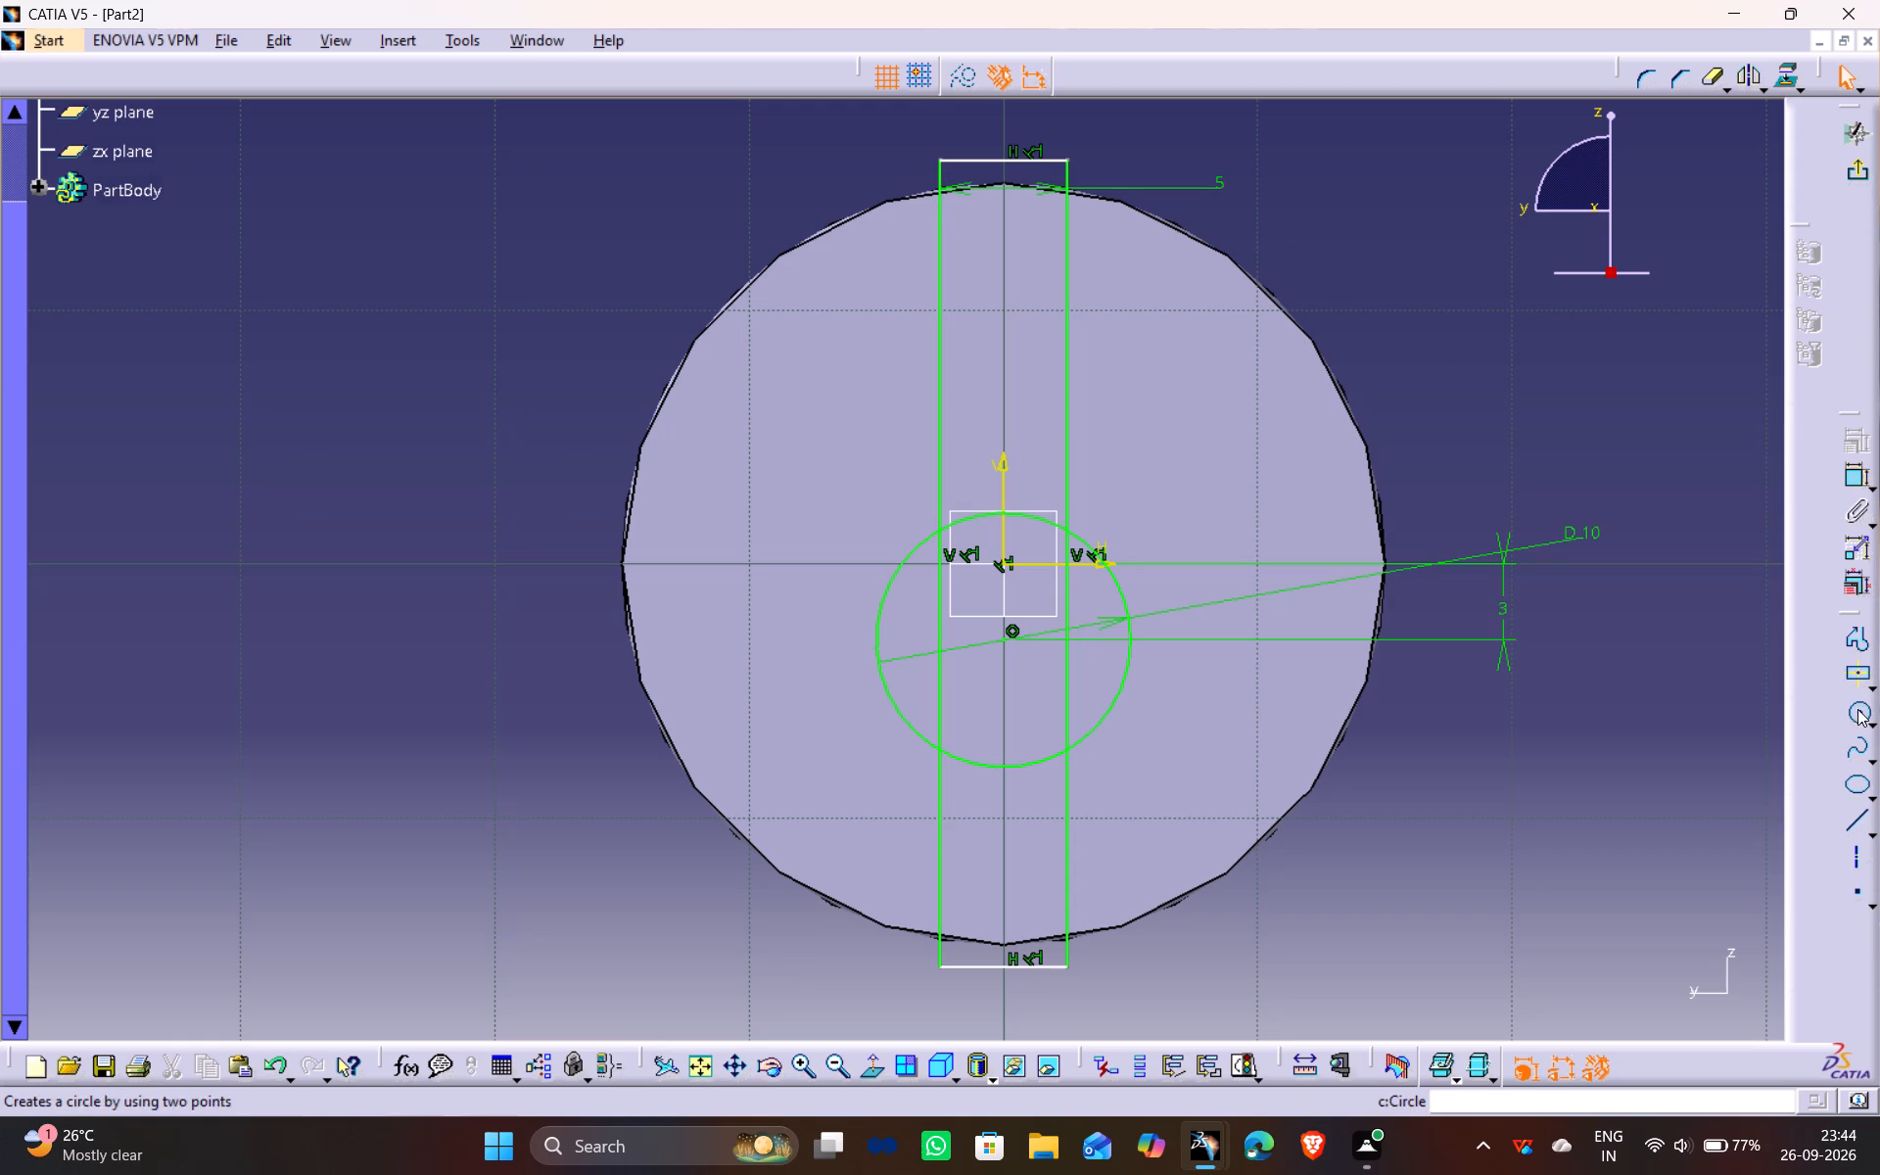
Sketch a circle centred at the origin and constrain it coincident with the disc's outer edge.
click(1857, 709)
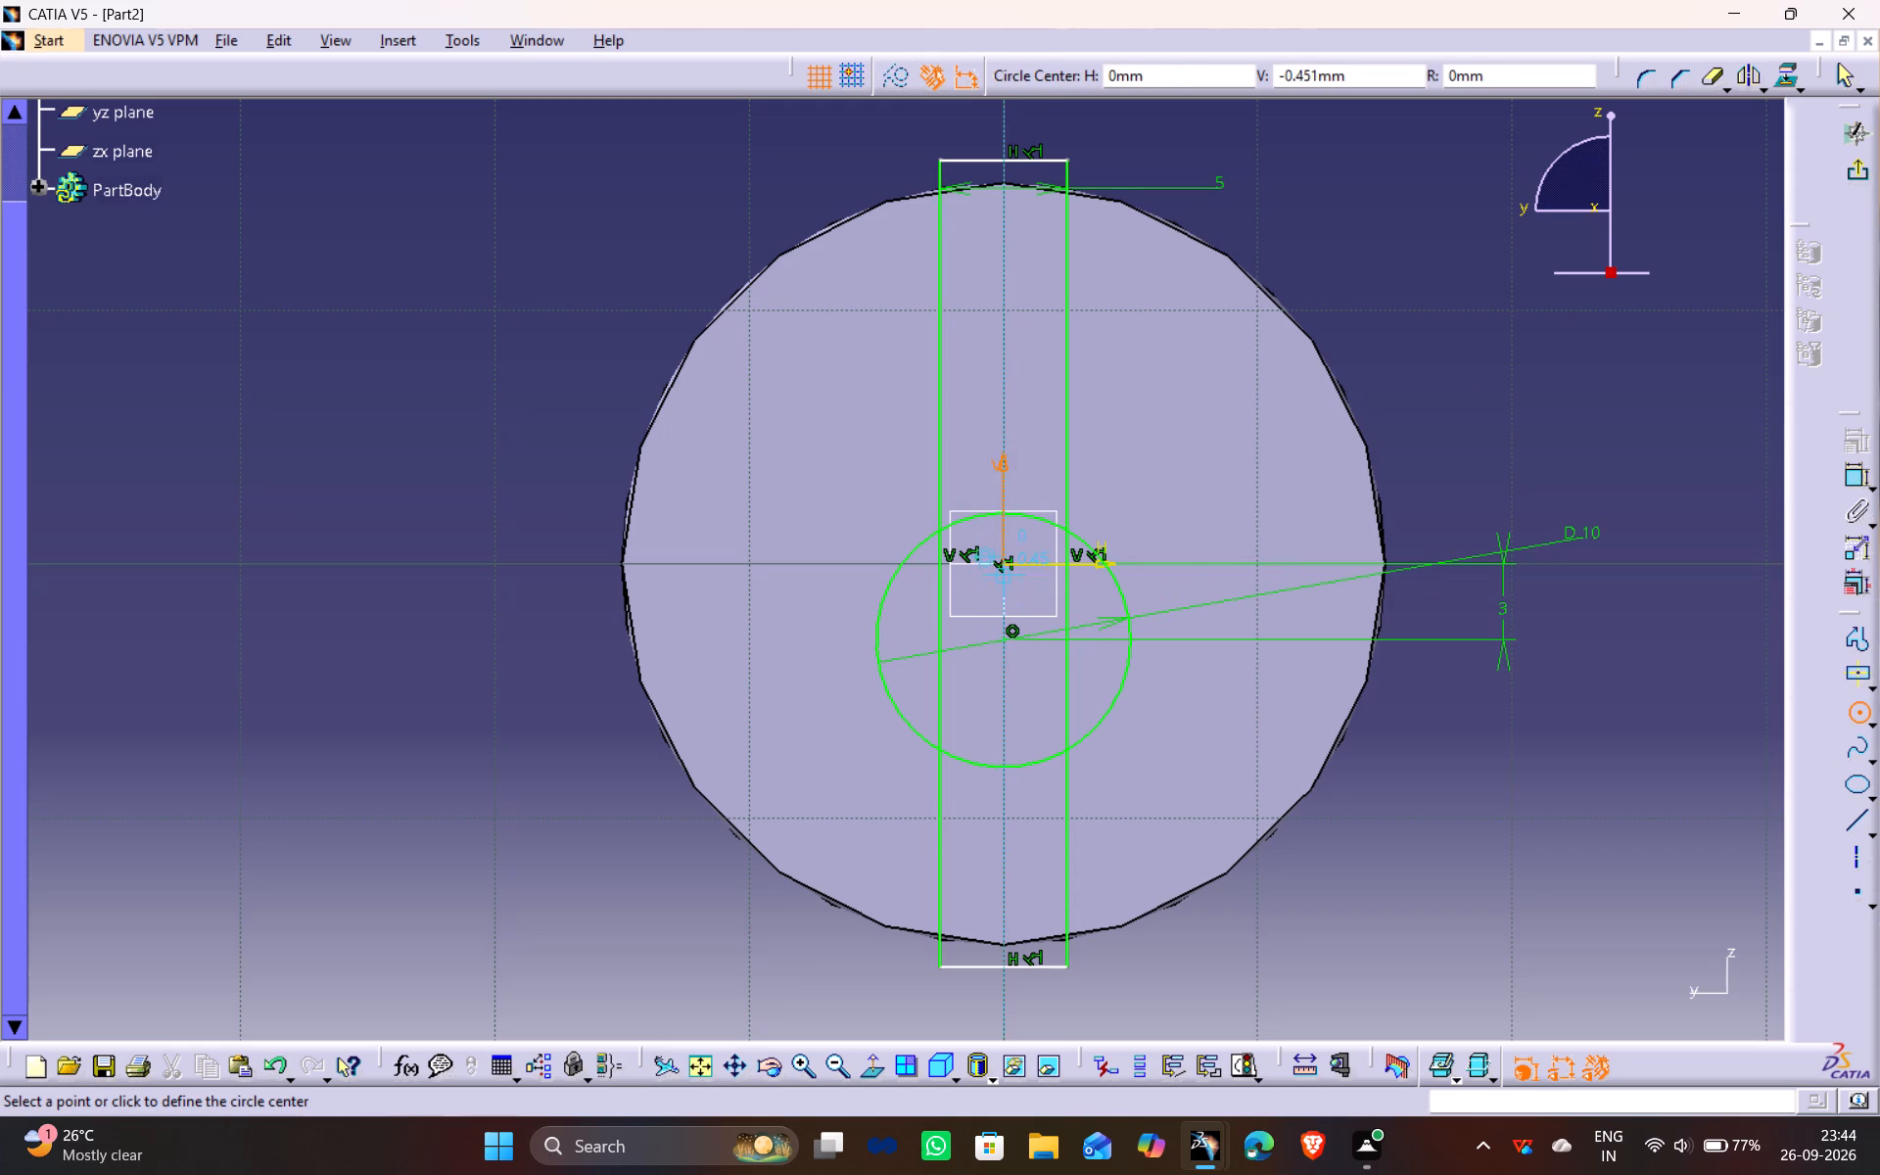
click(1005, 563)
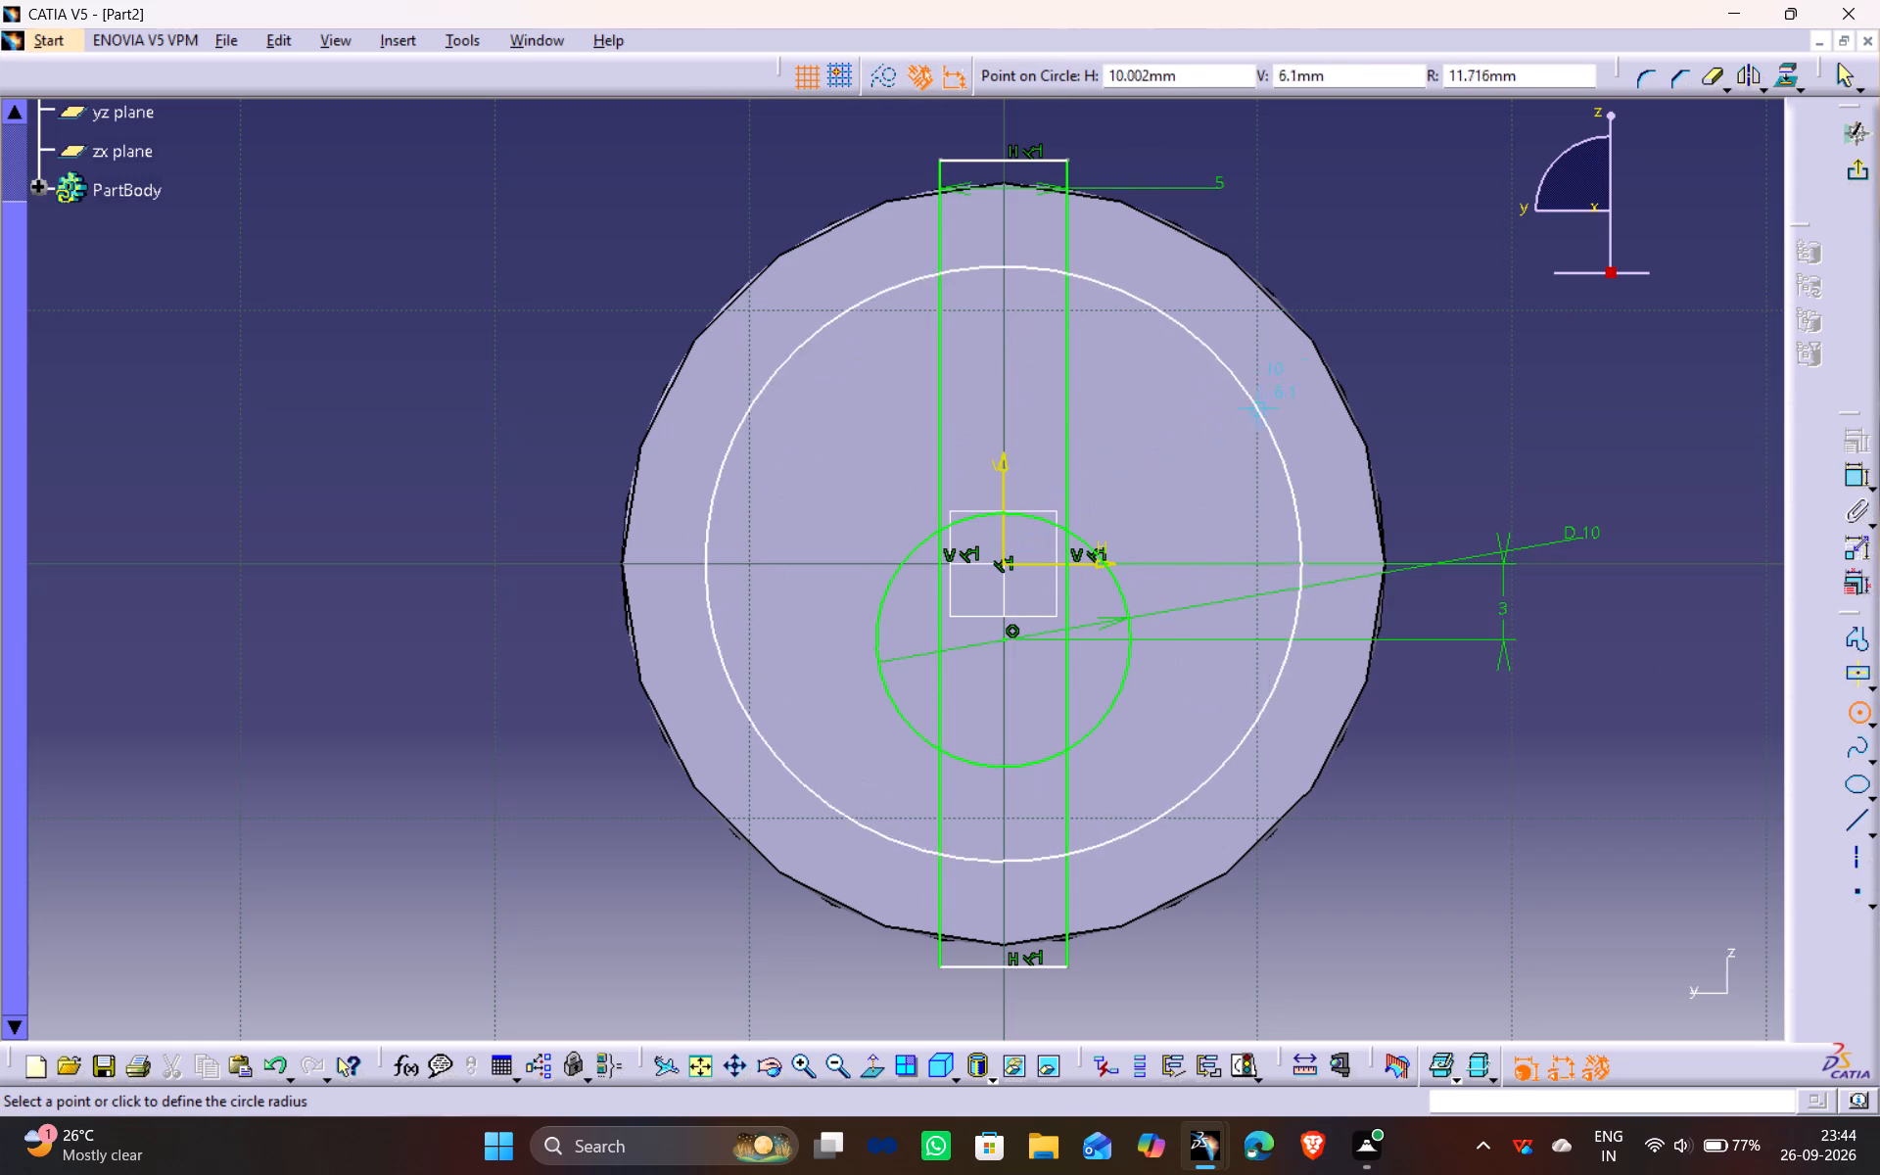
click(1386, 355)
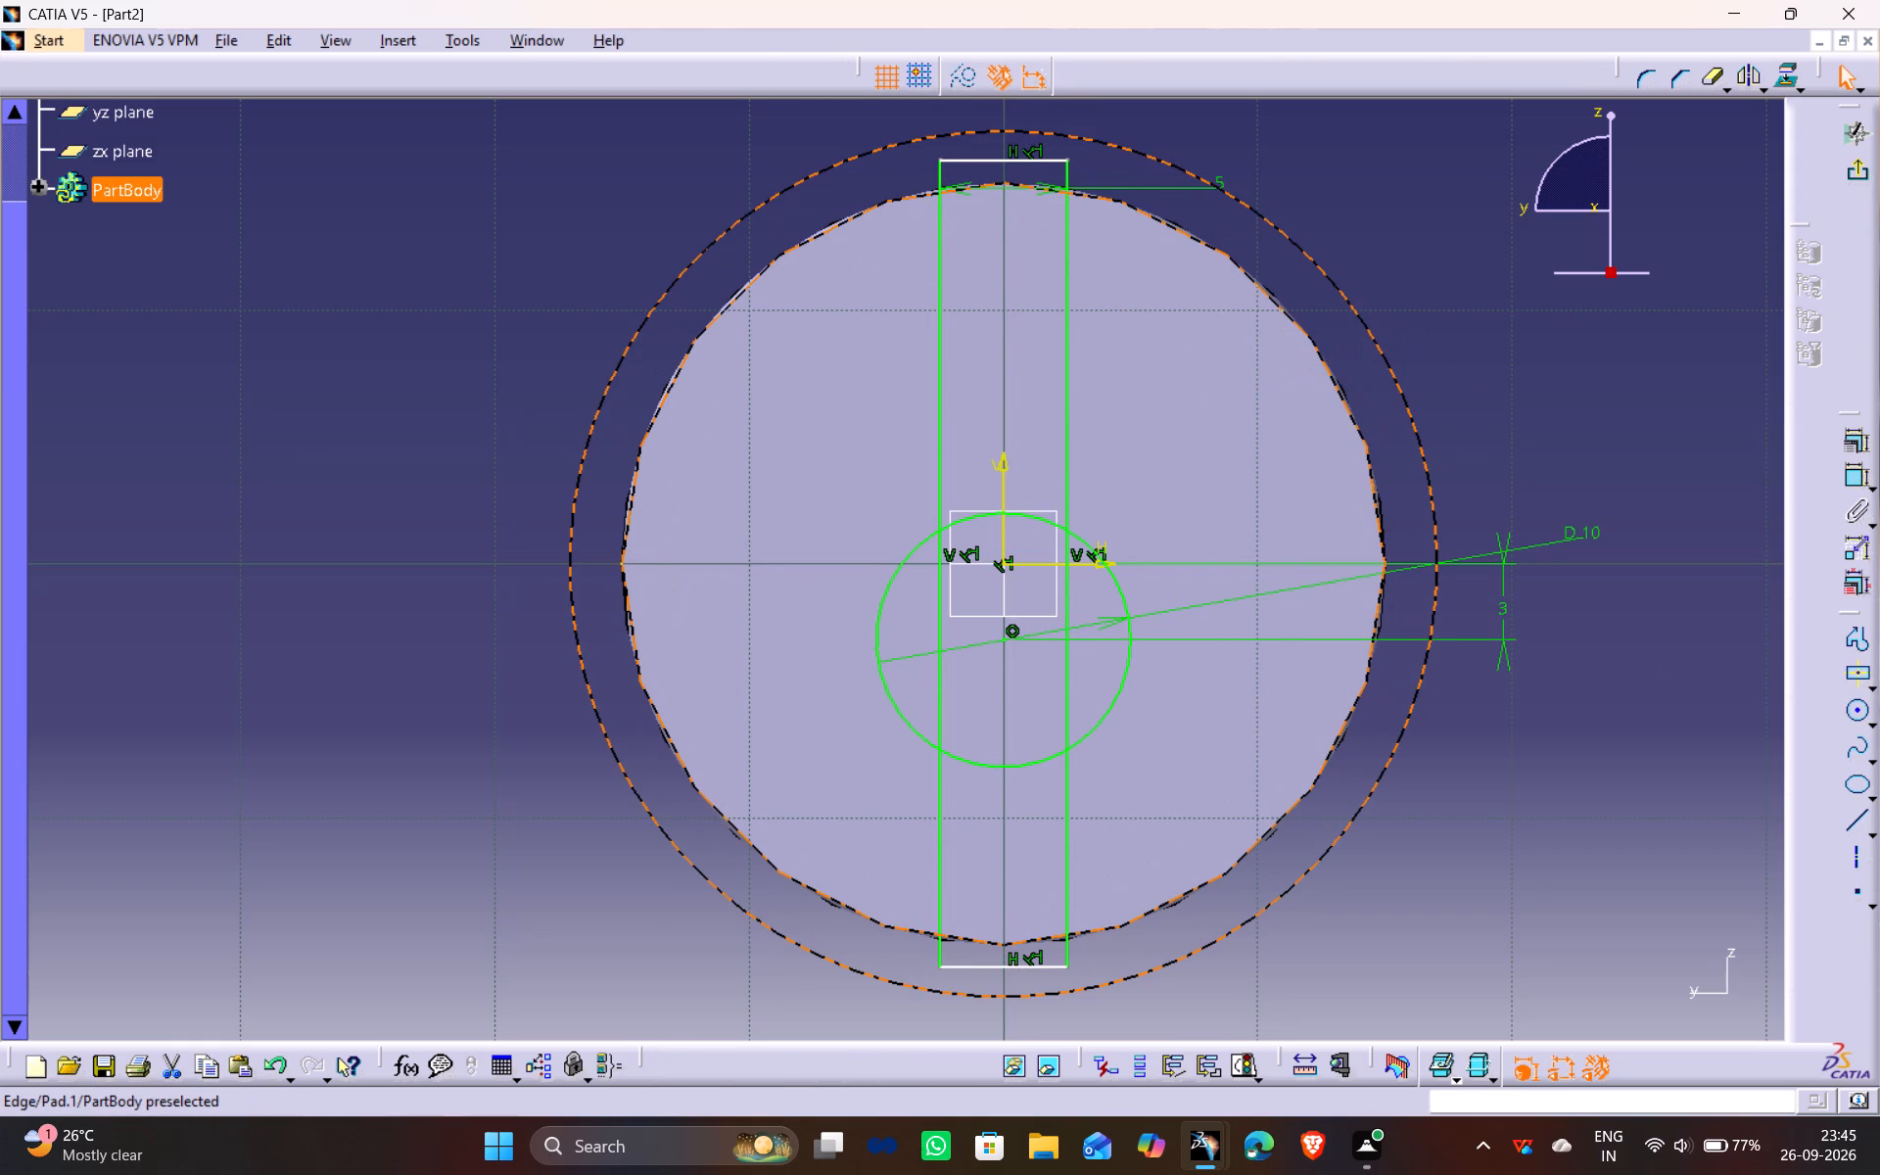
ctrl+click(1339, 398)
click(1848, 439)
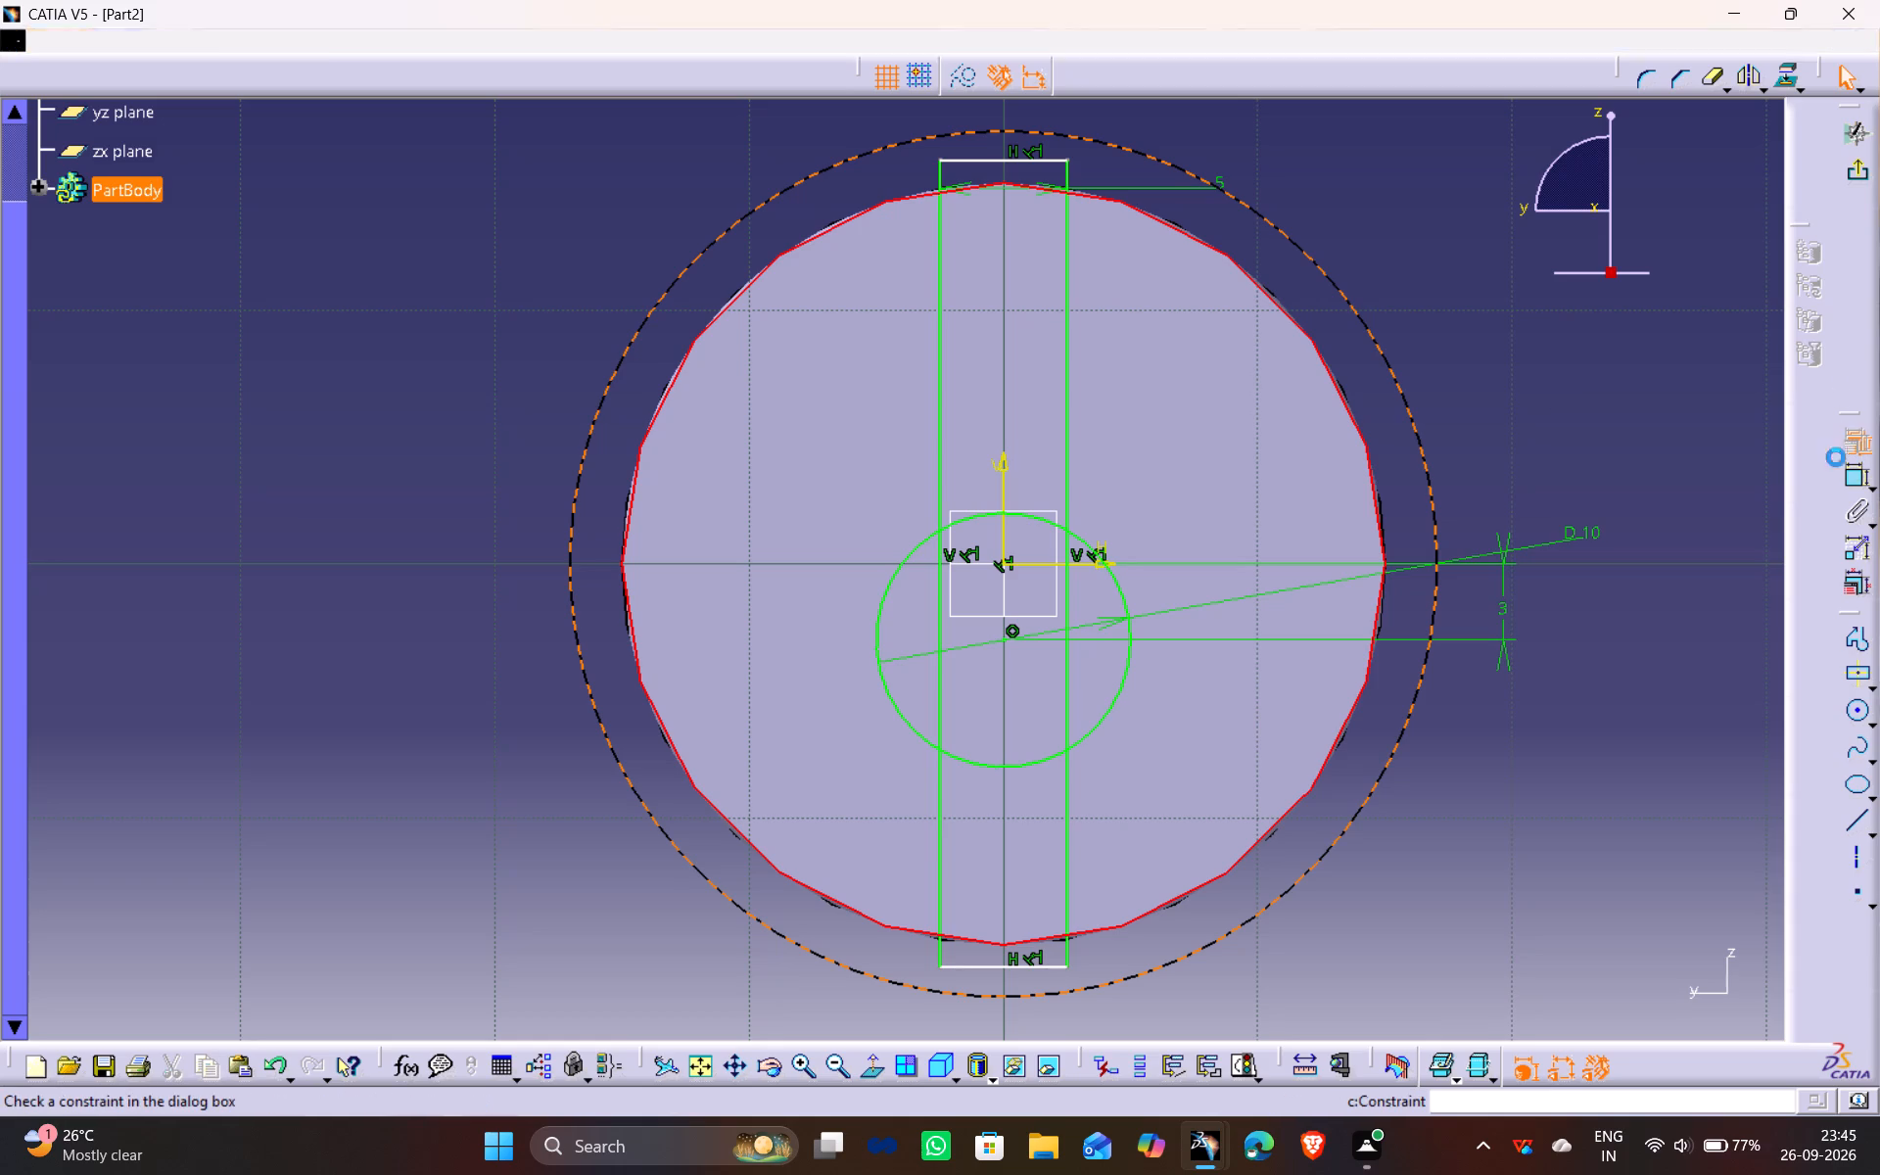
click(1702, 777)
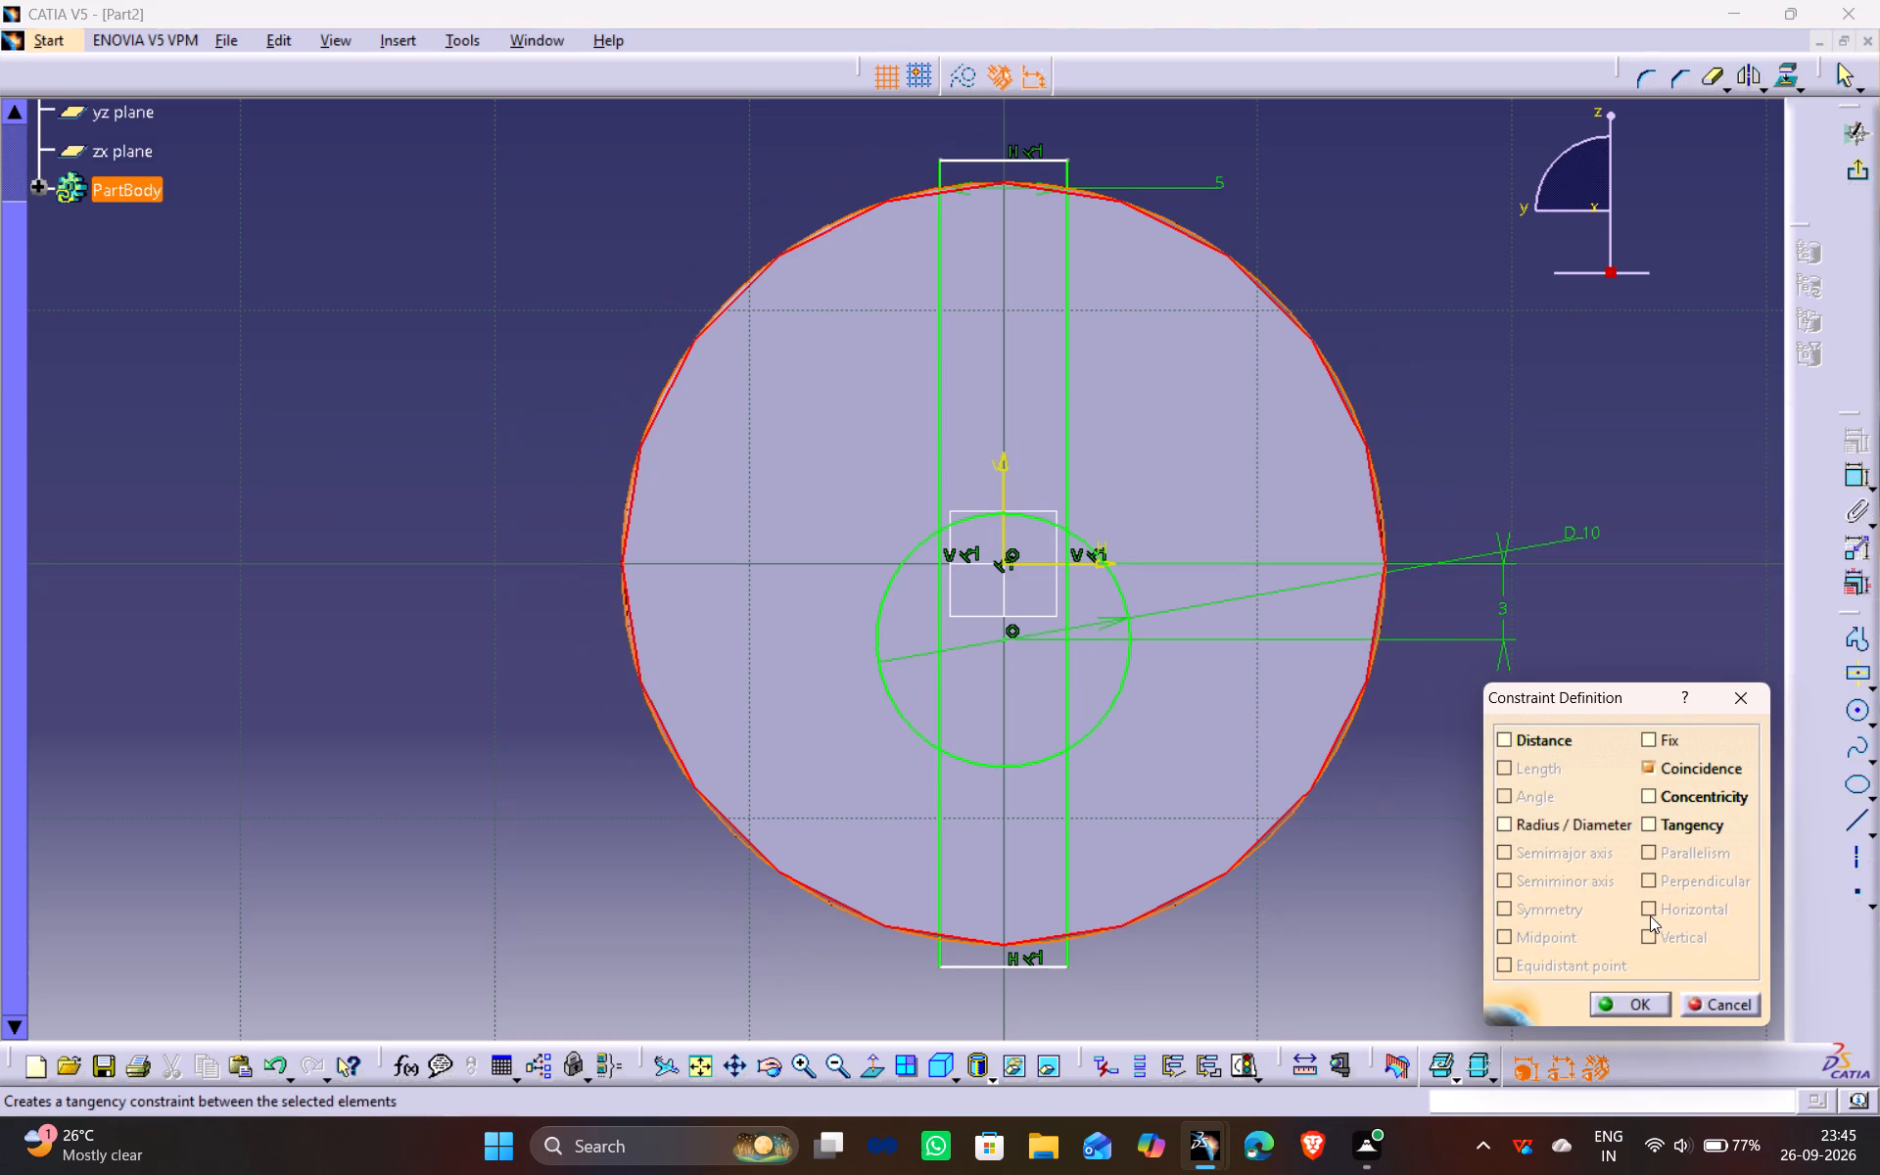
click(1627, 1003)
drag(1583, 903, 1581, 892)
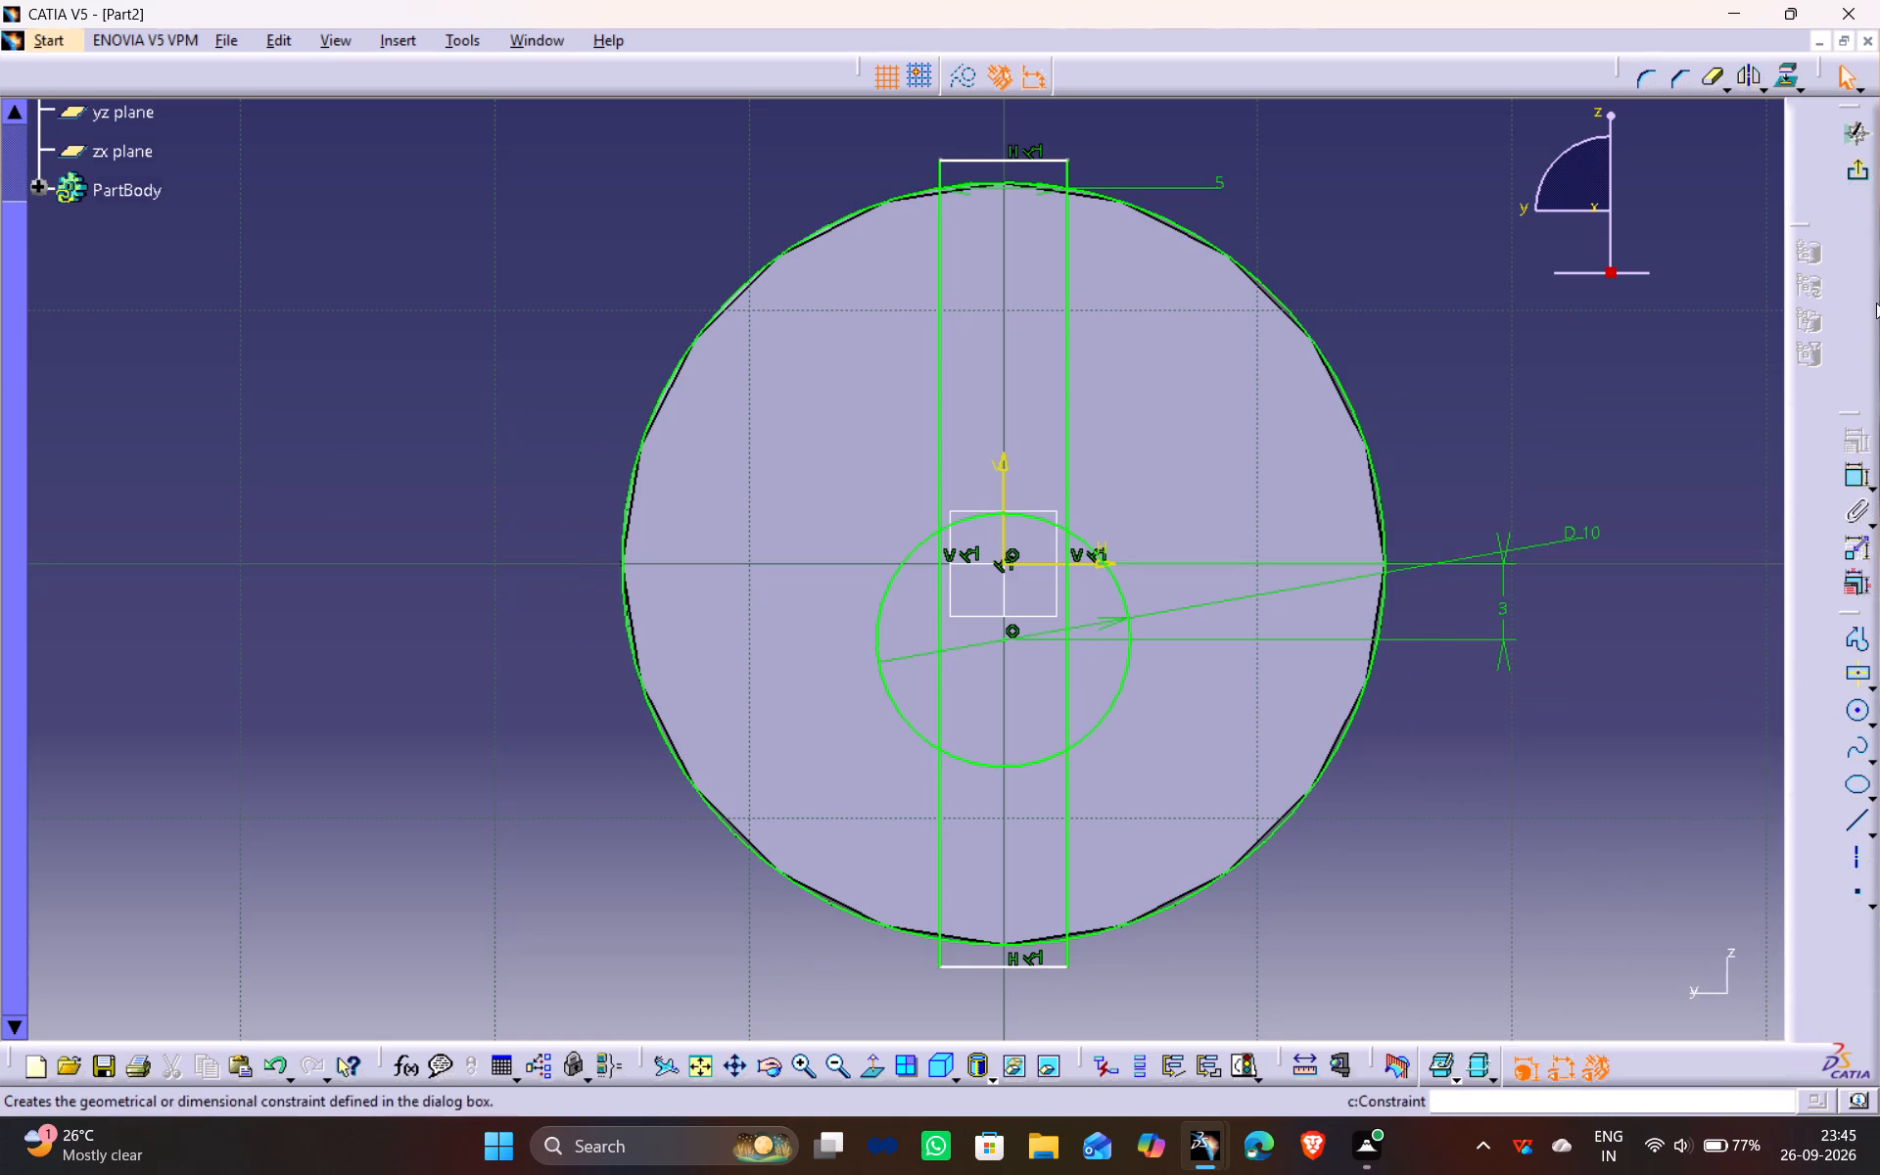
Quick Trim the rectangle's upper edge, converting its length to a distance, and both side-line ends above the outer circle.
click(1711, 73)
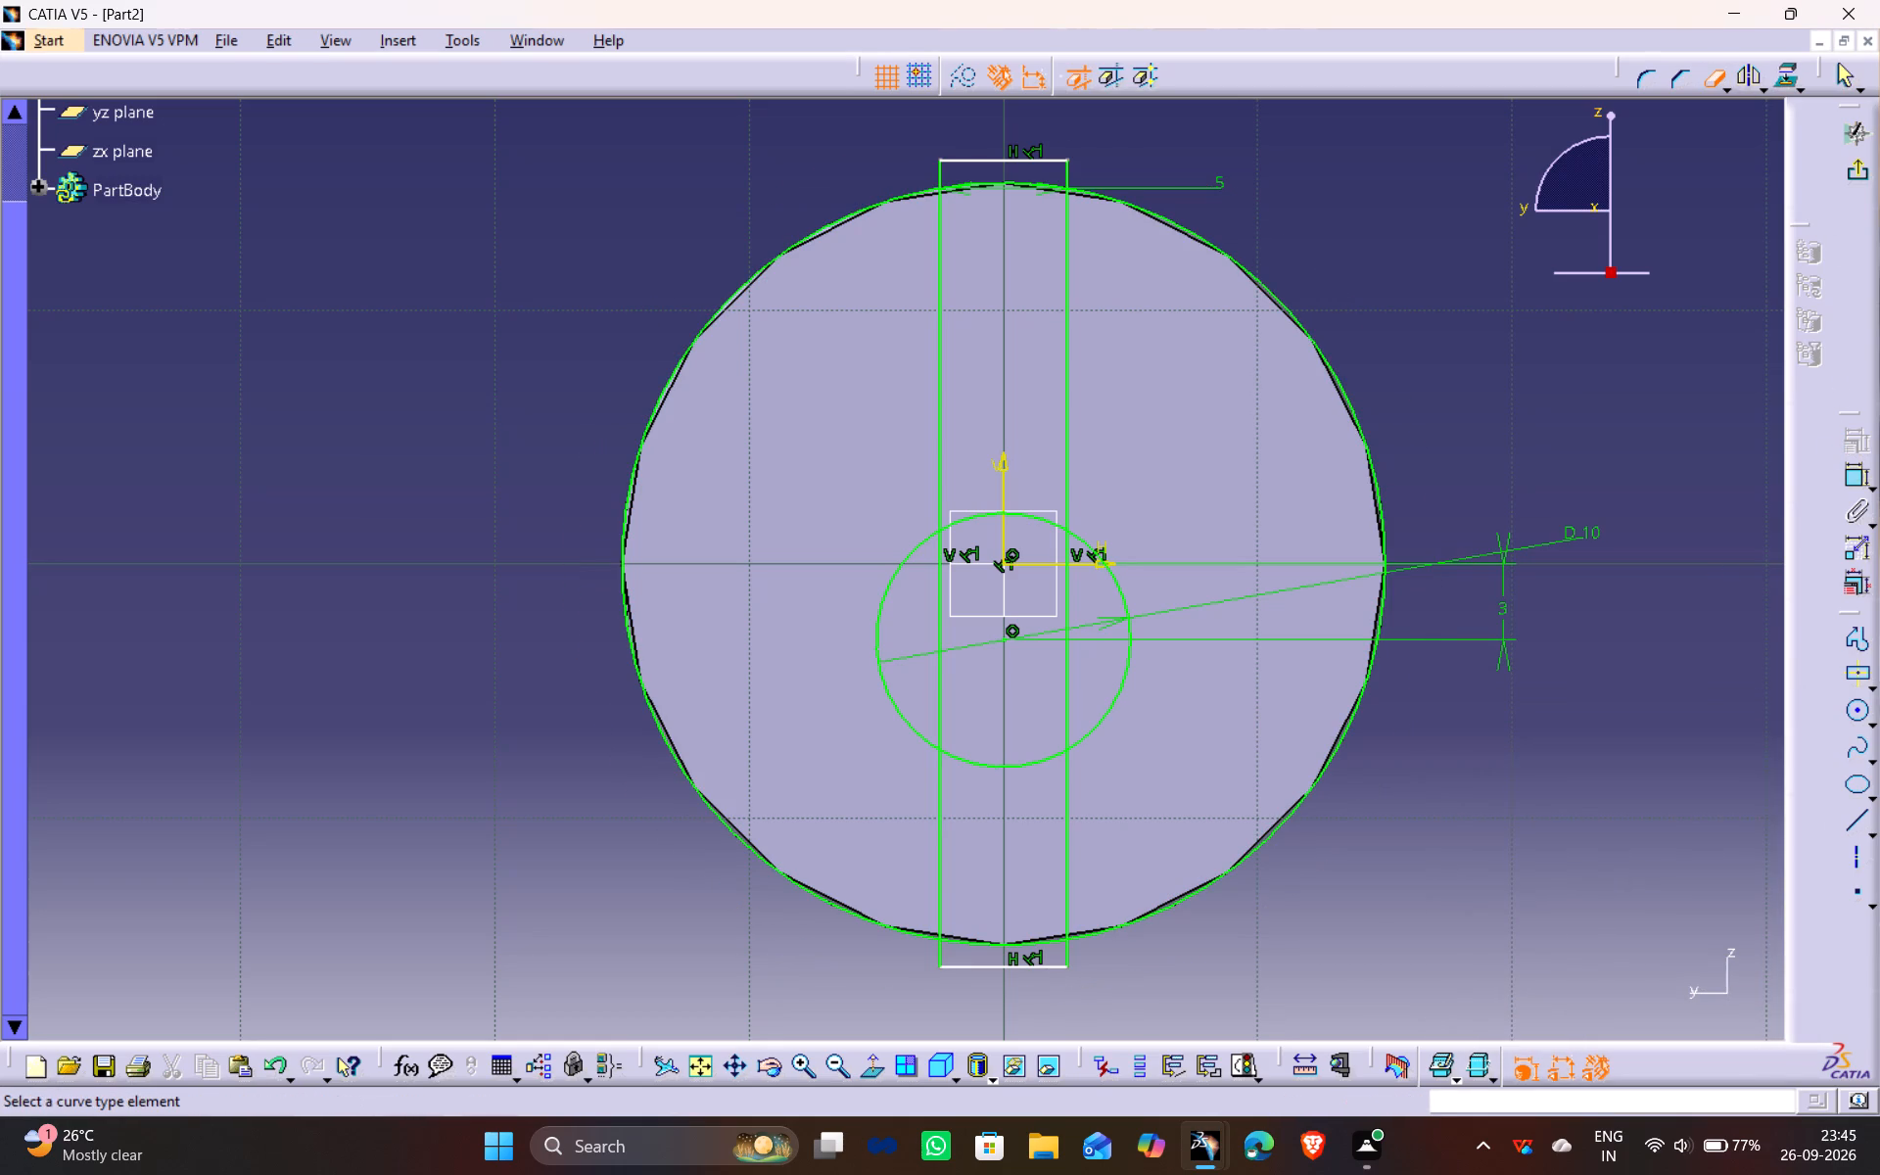
click(1002, 157)
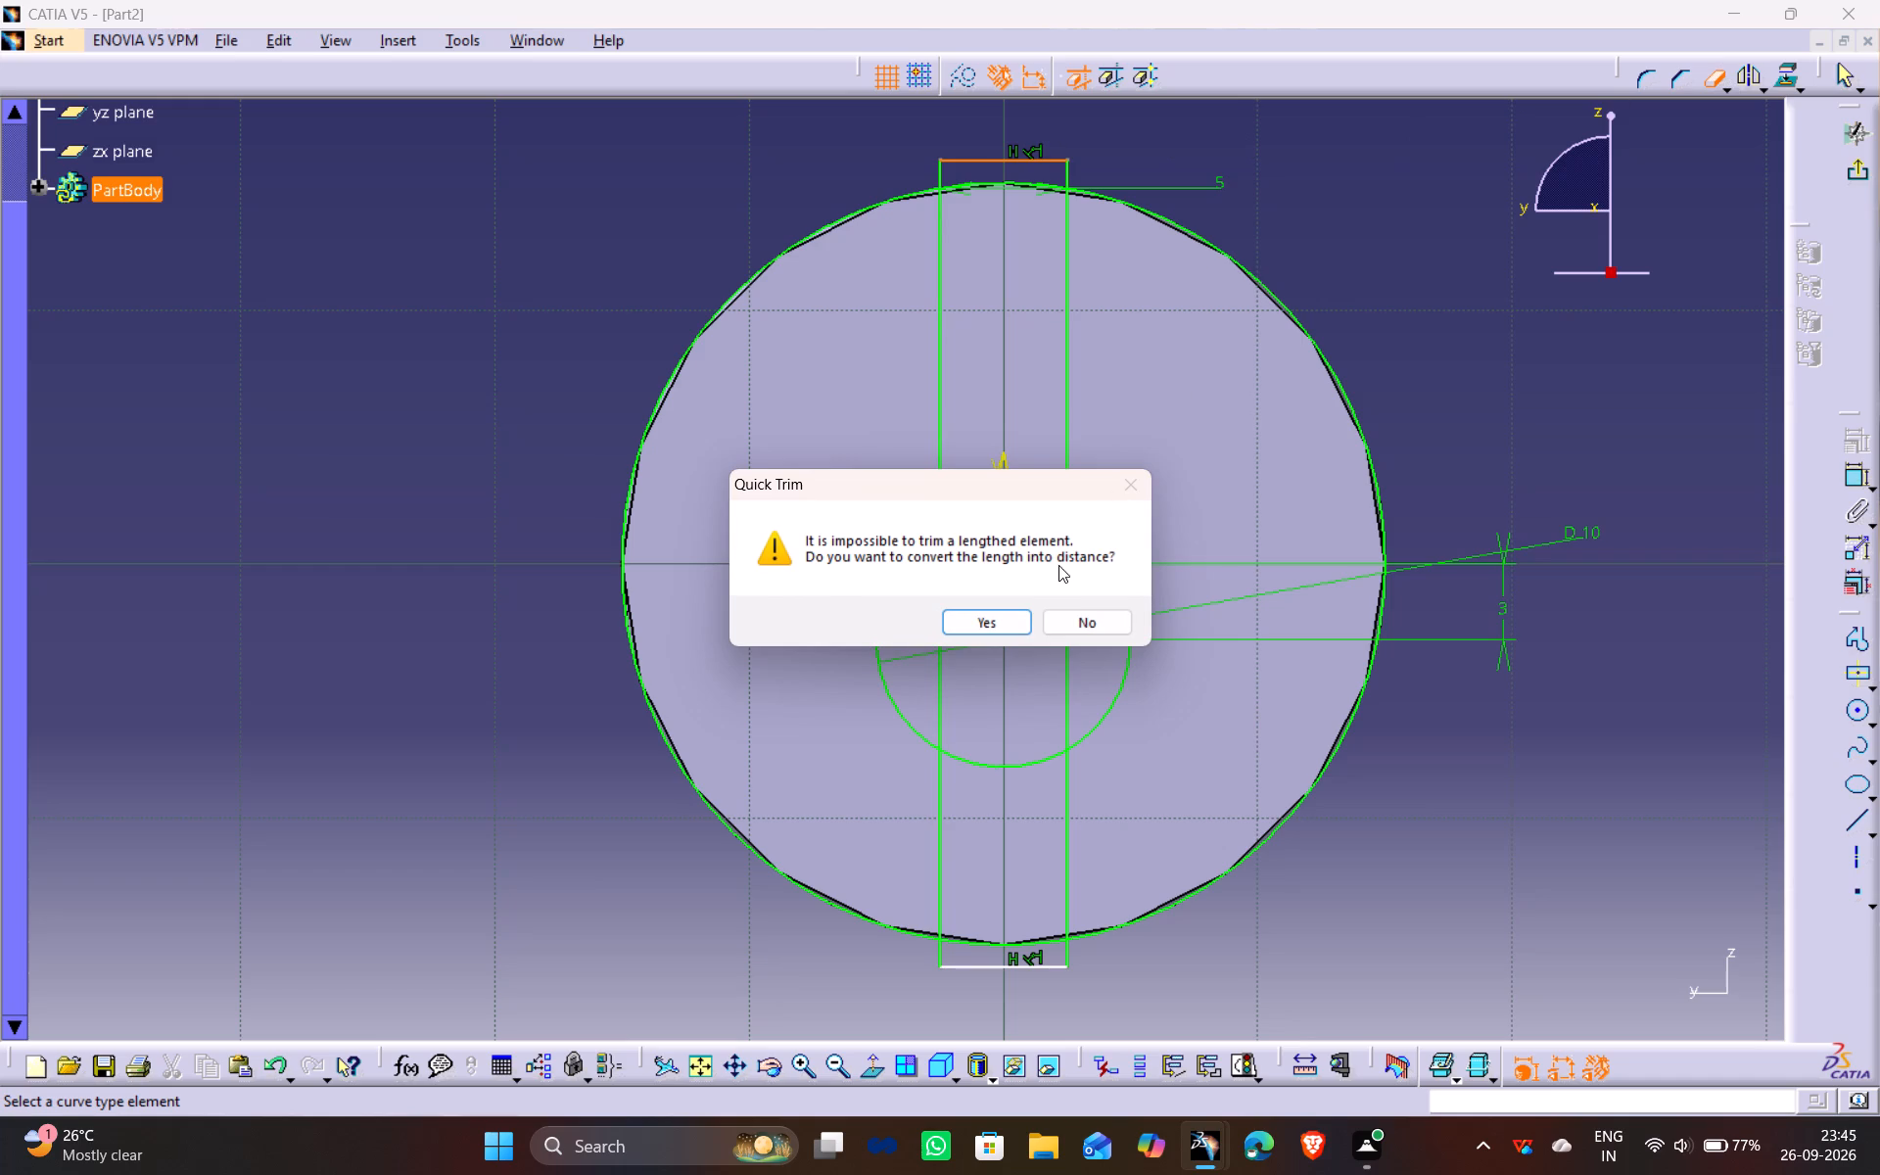
click(1003, 619)
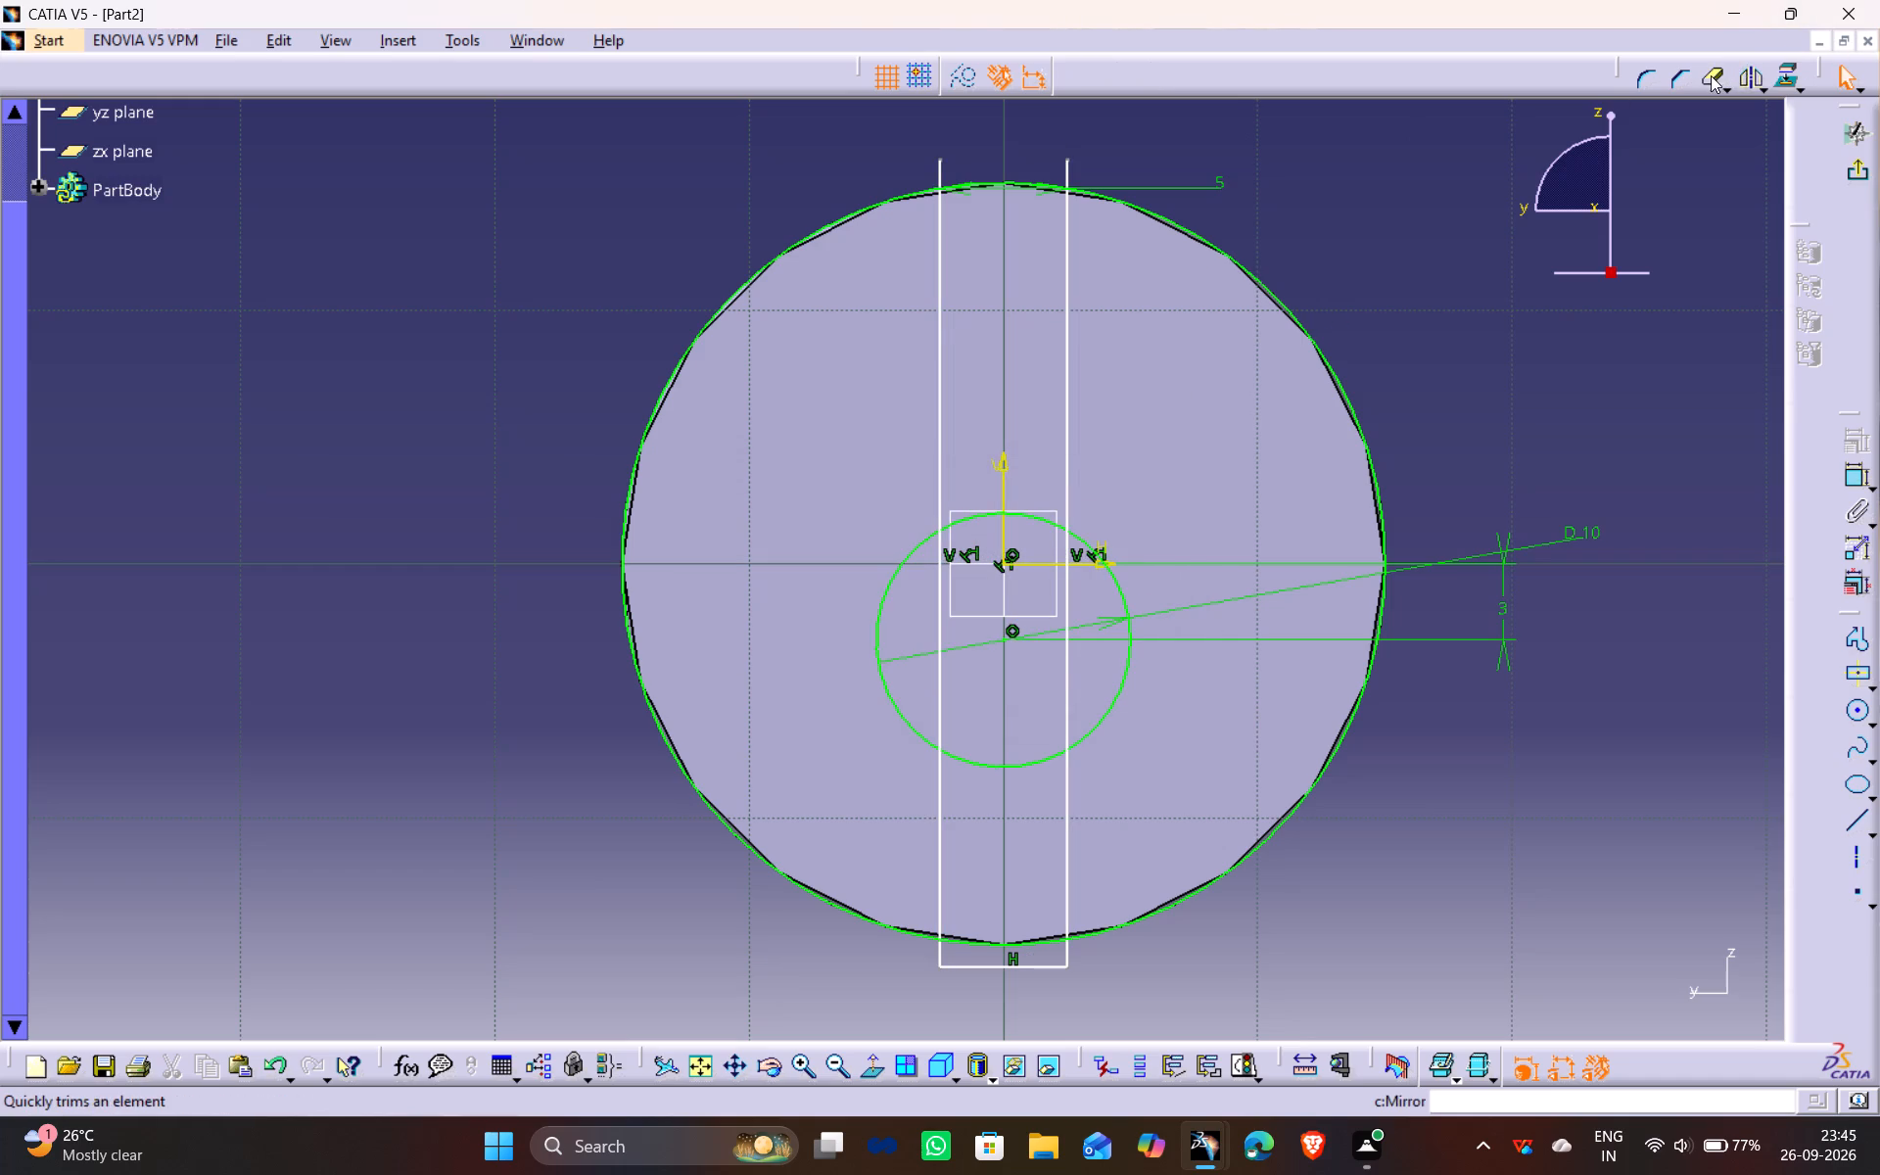
click(1710, 76)
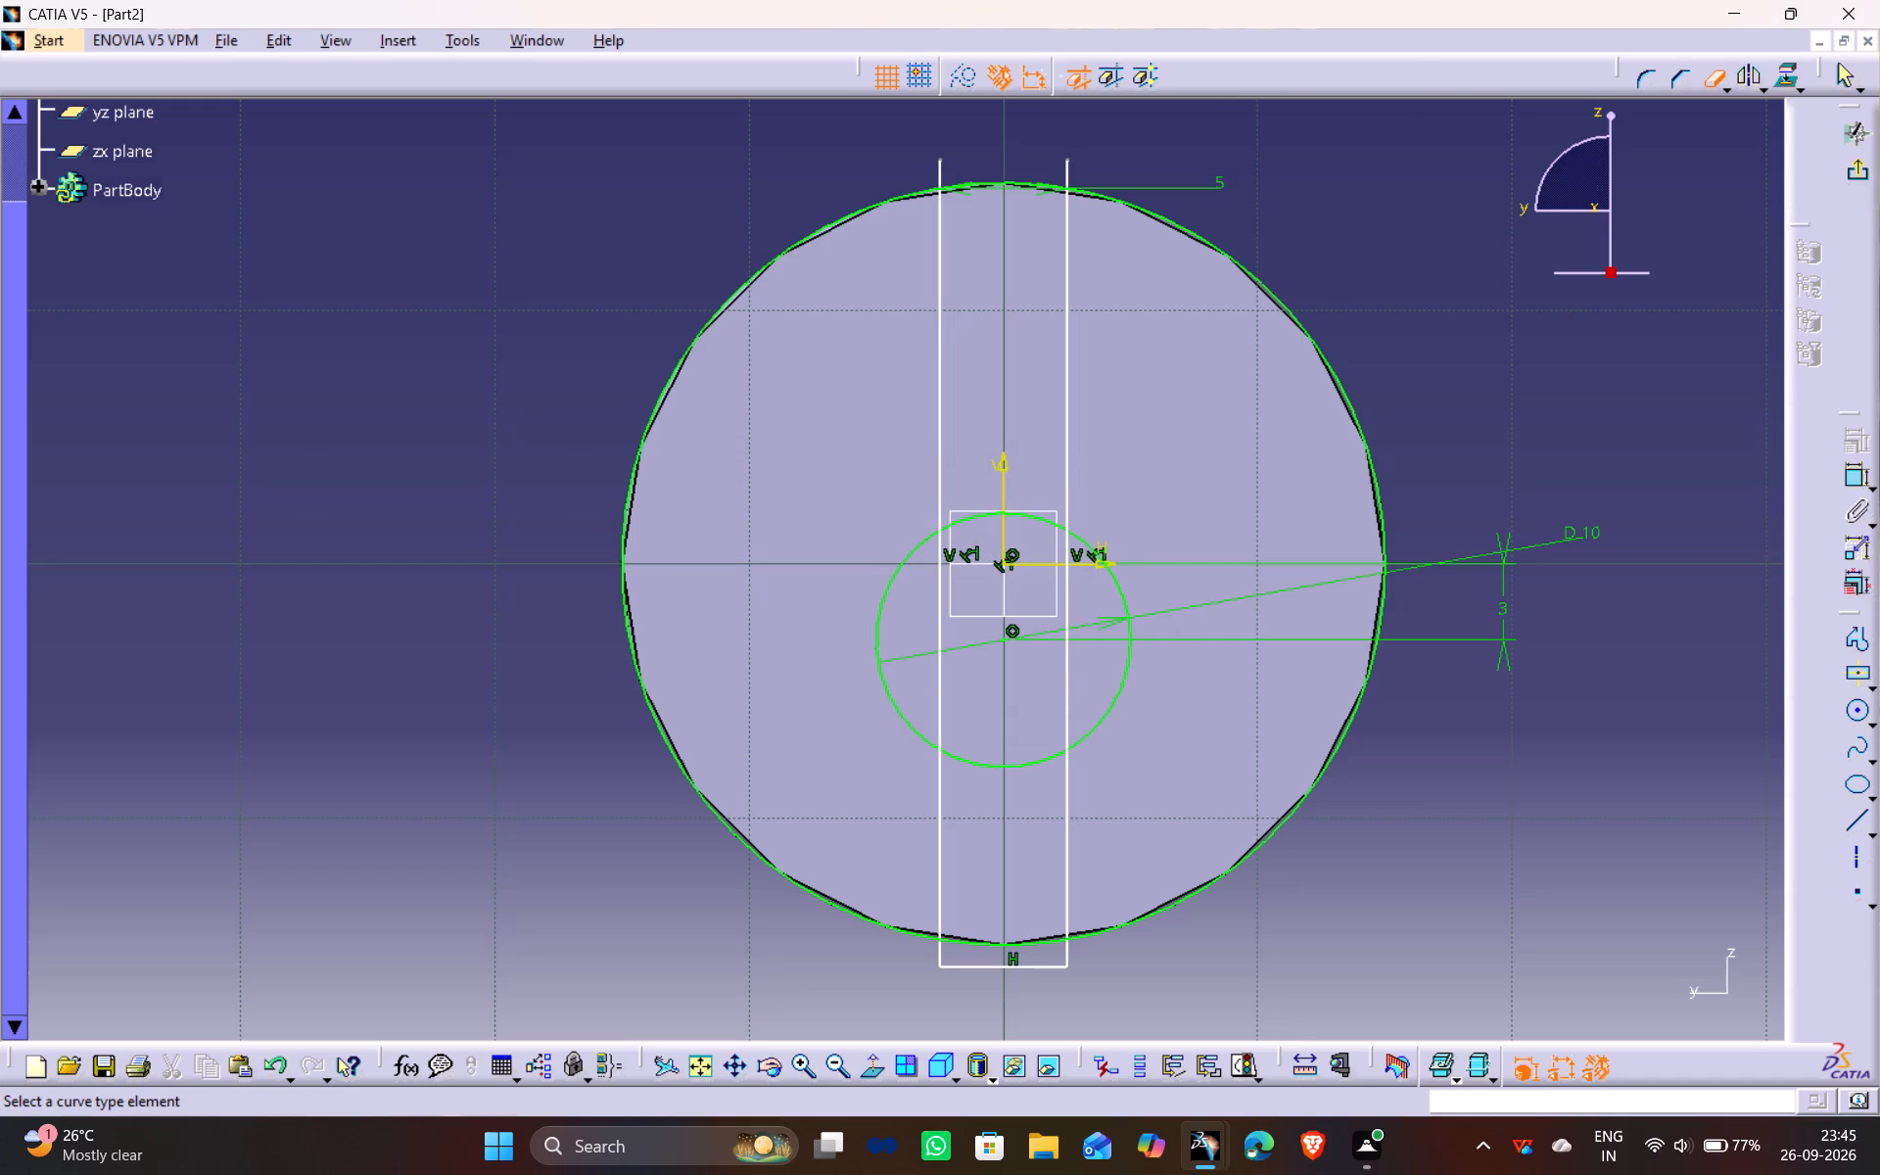
click(1066, 171)
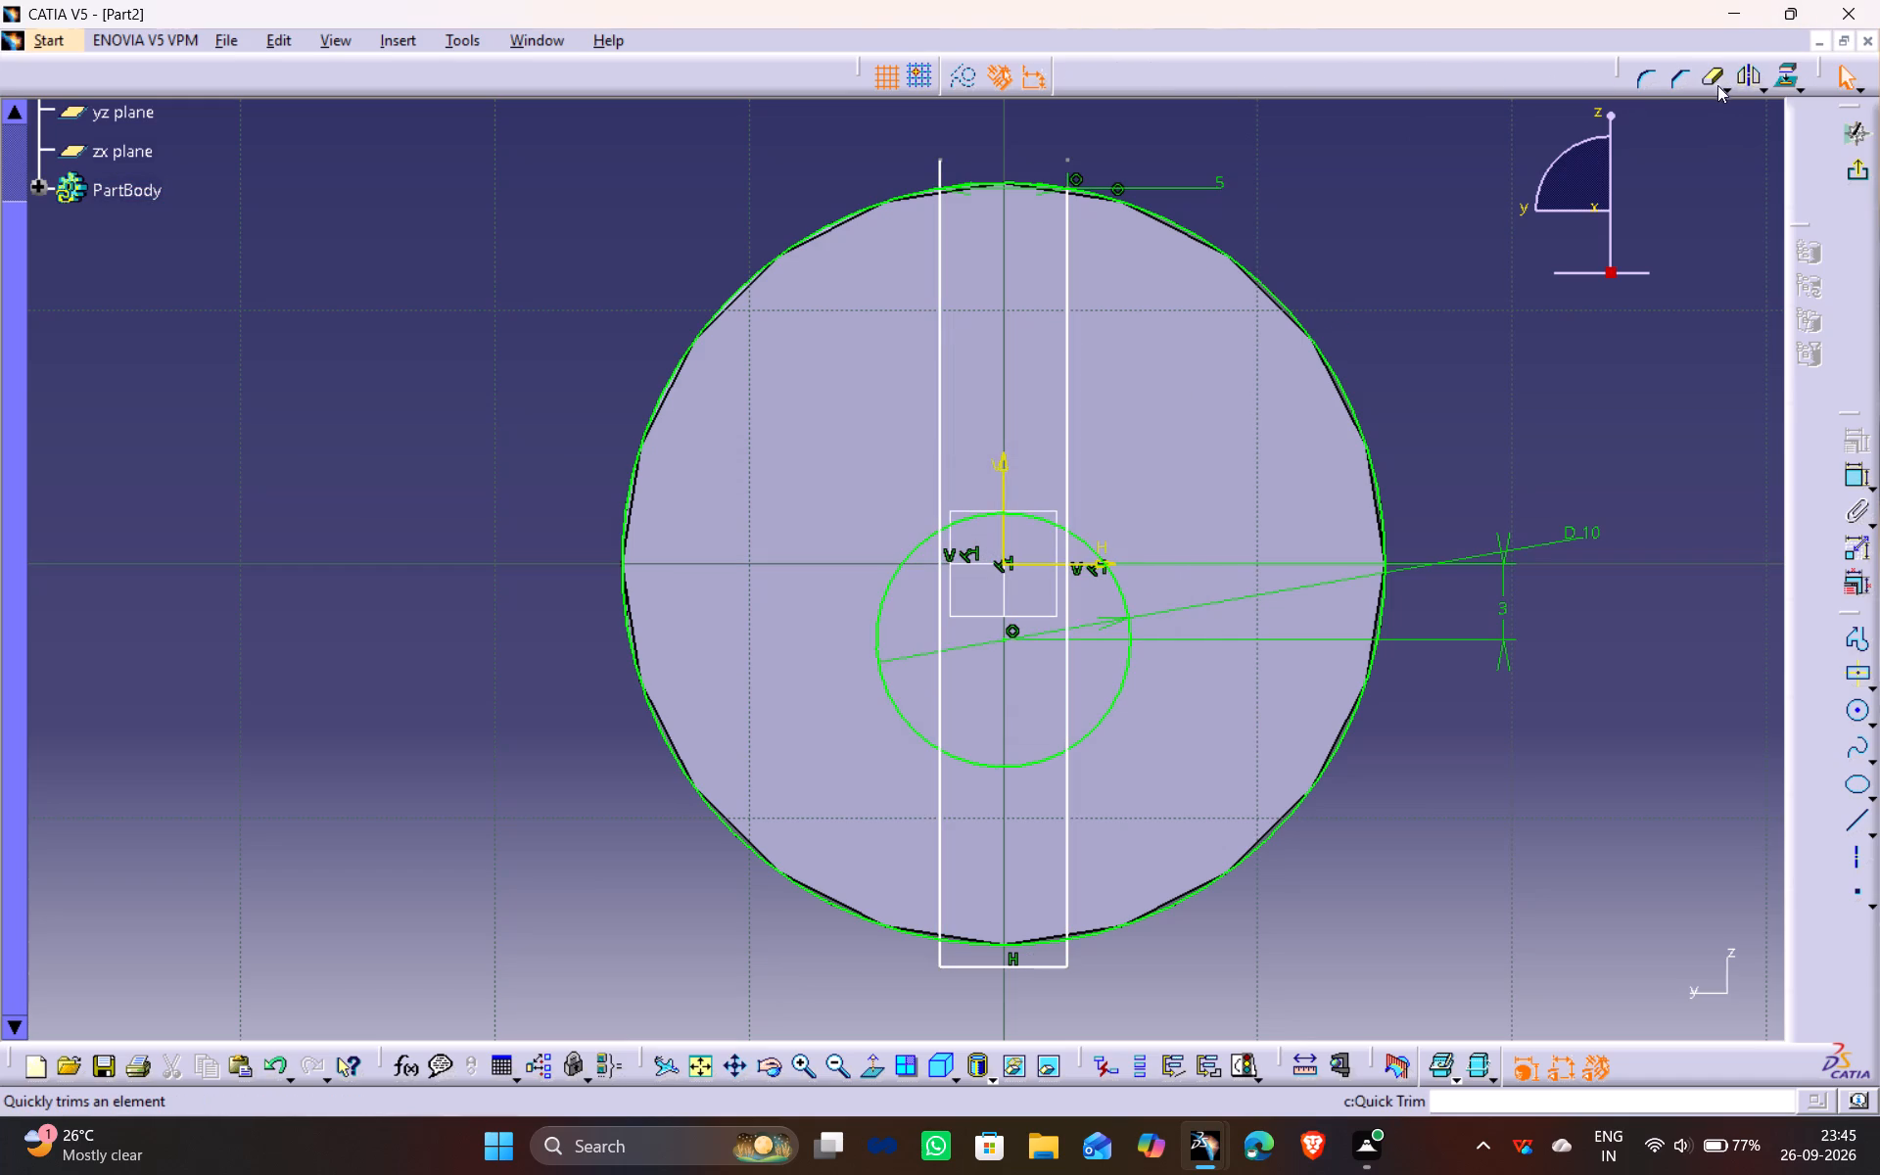
click(1714, 78)
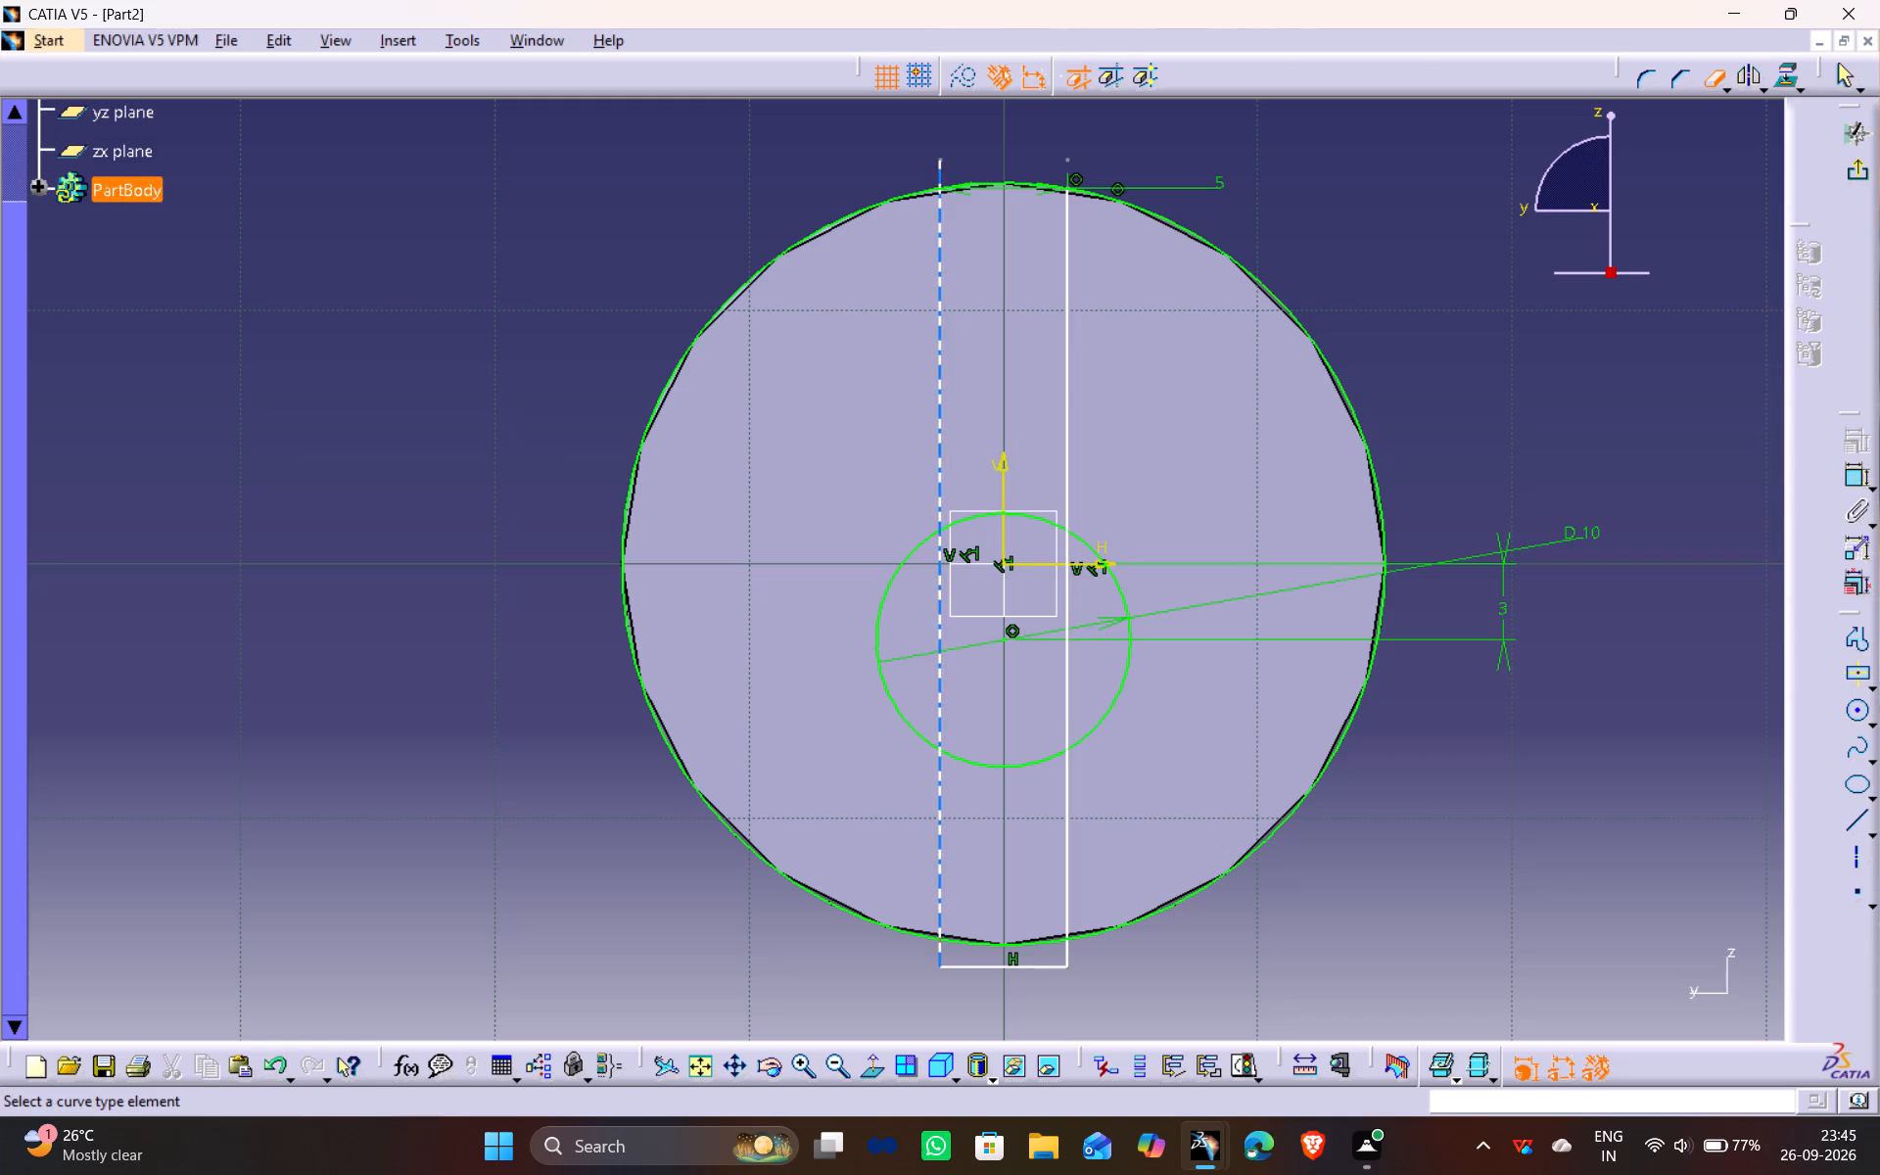
click(941, 168)
Quick Trim the outer circle's arcs on both sides of the rectangle, leaving only the portions between its side lines.
click(1711, 75)
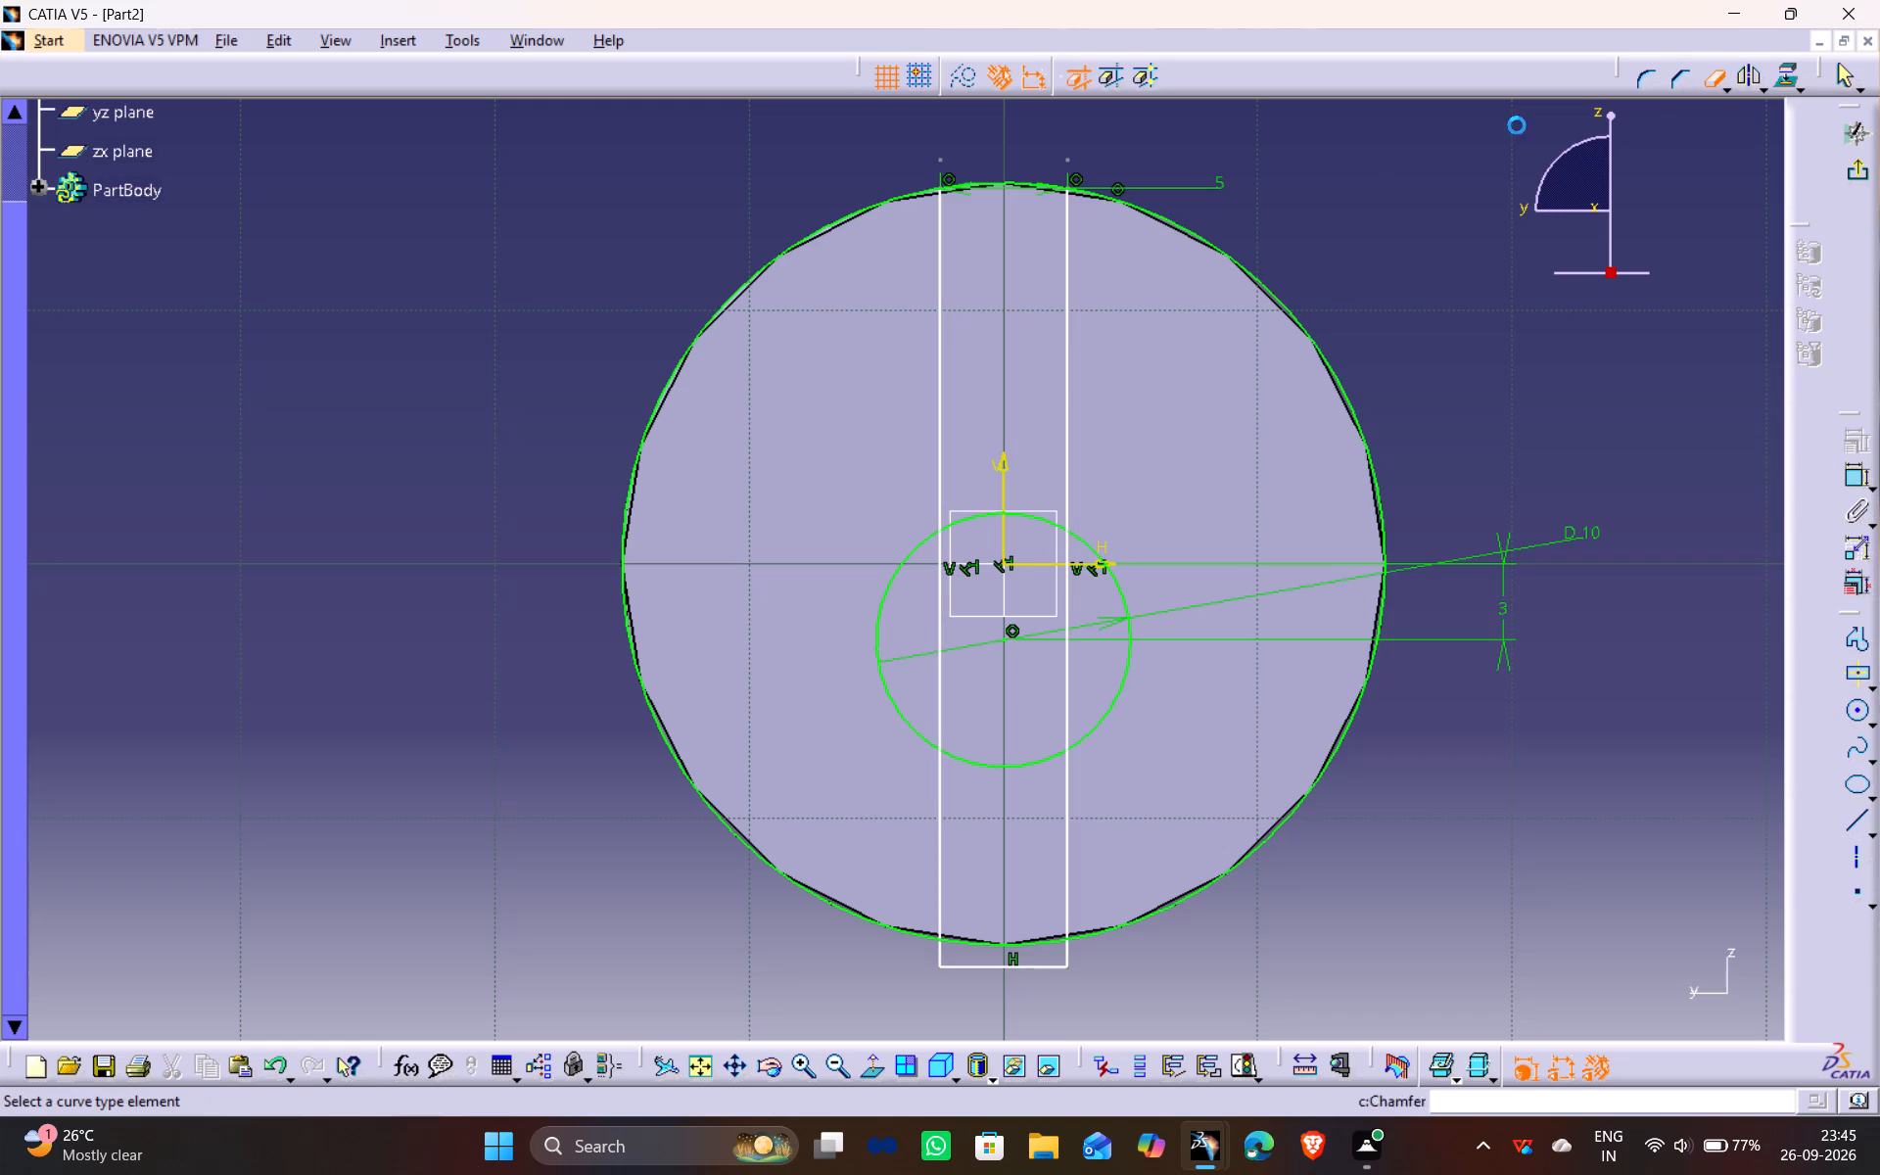
click(1284, 307)
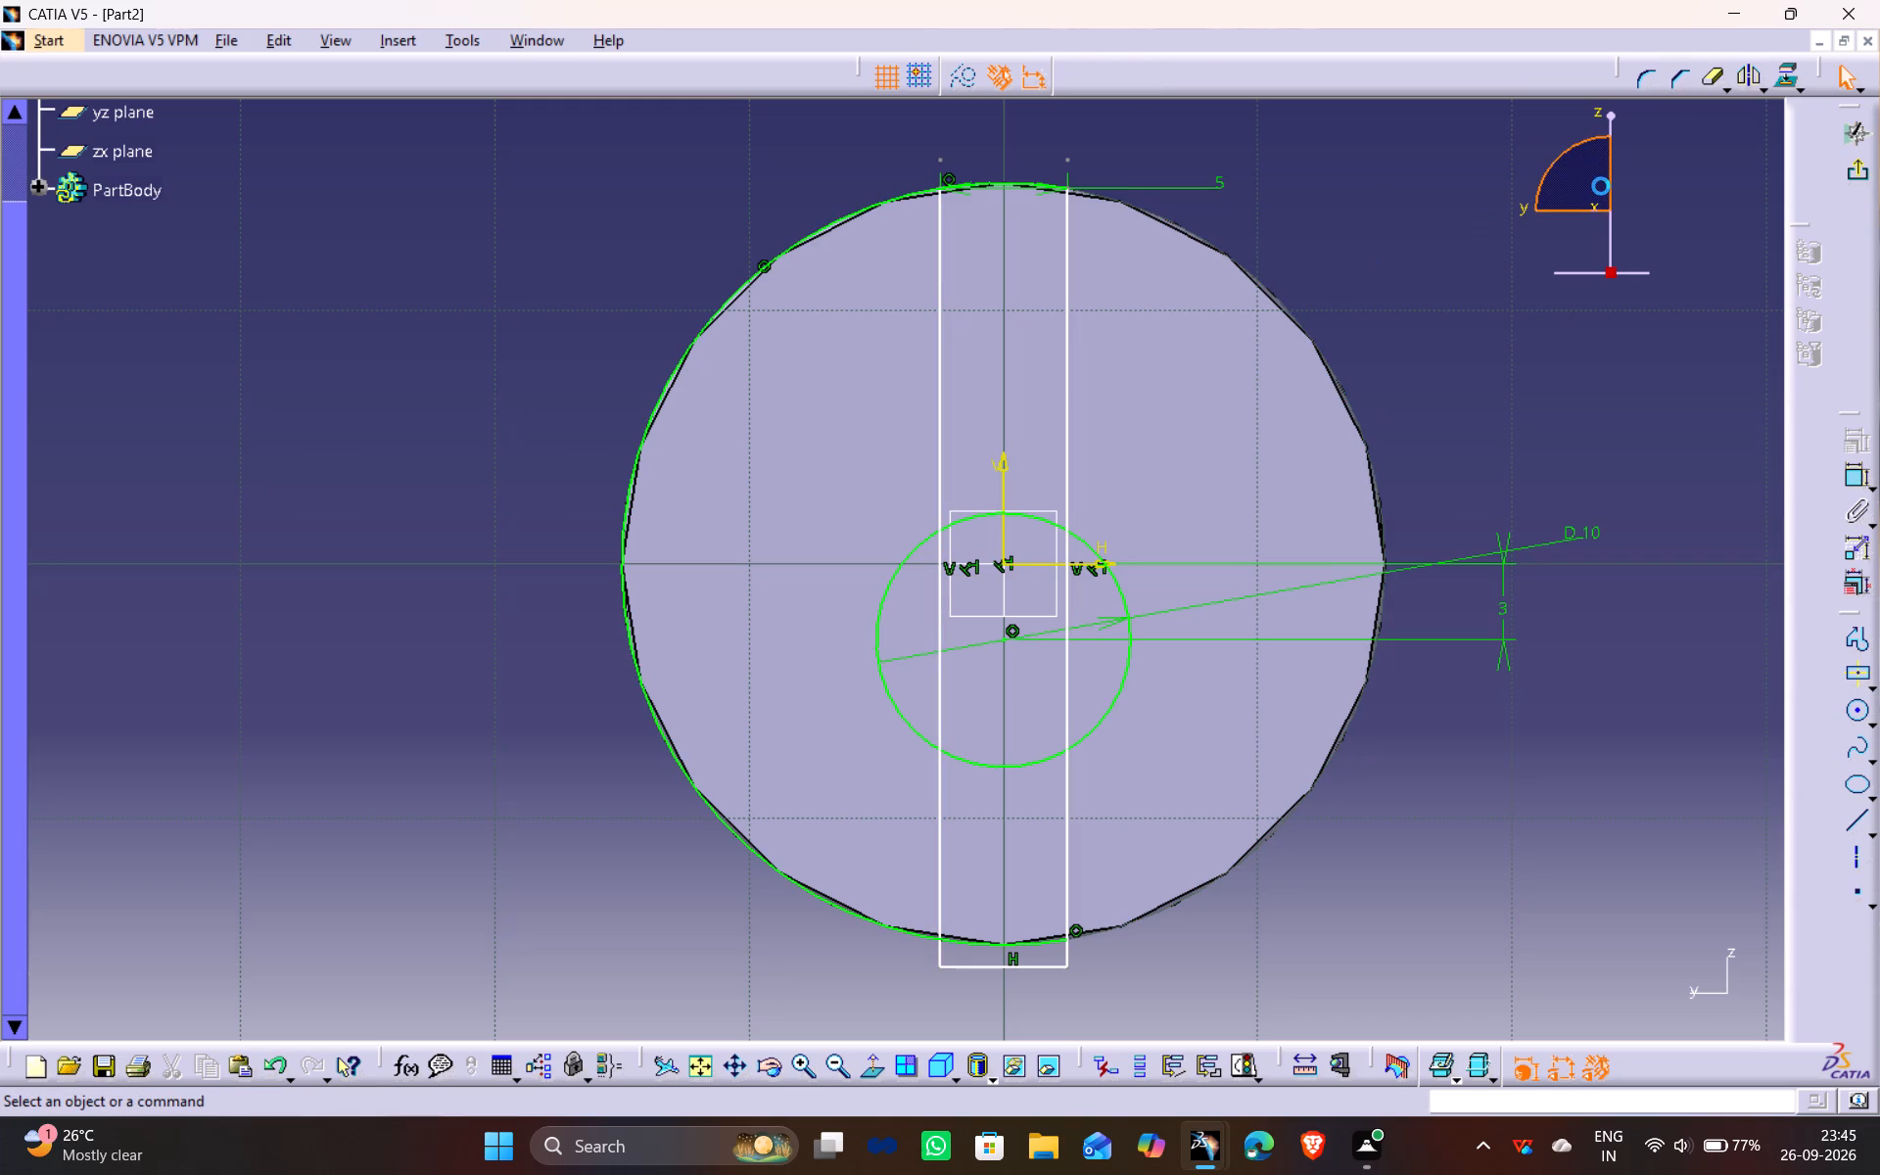
click(1707, 83)
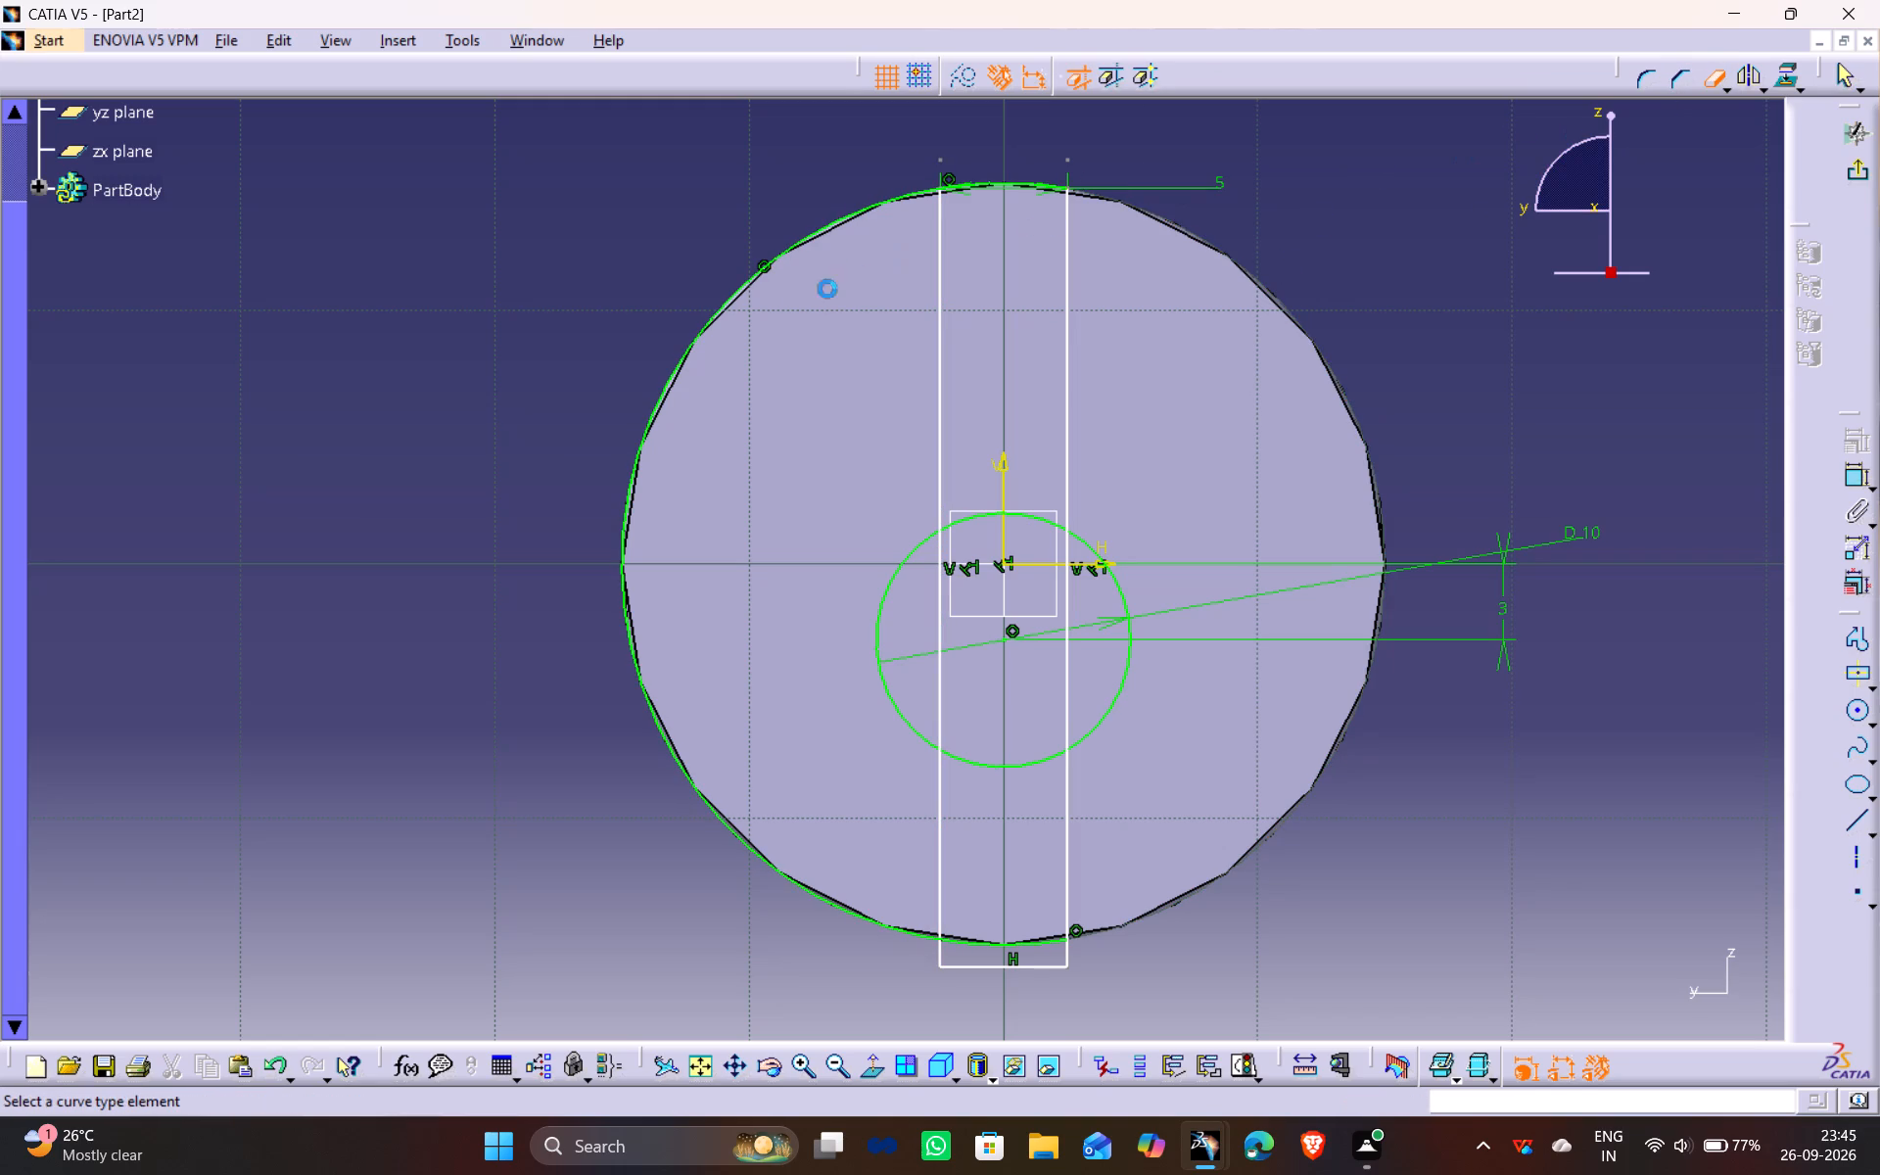
click(687, 351)
Quick Trim the rectangle's lower edge and both side-line ends that extend below the disc.
middle_drag(1044, 447, 1091, 314)
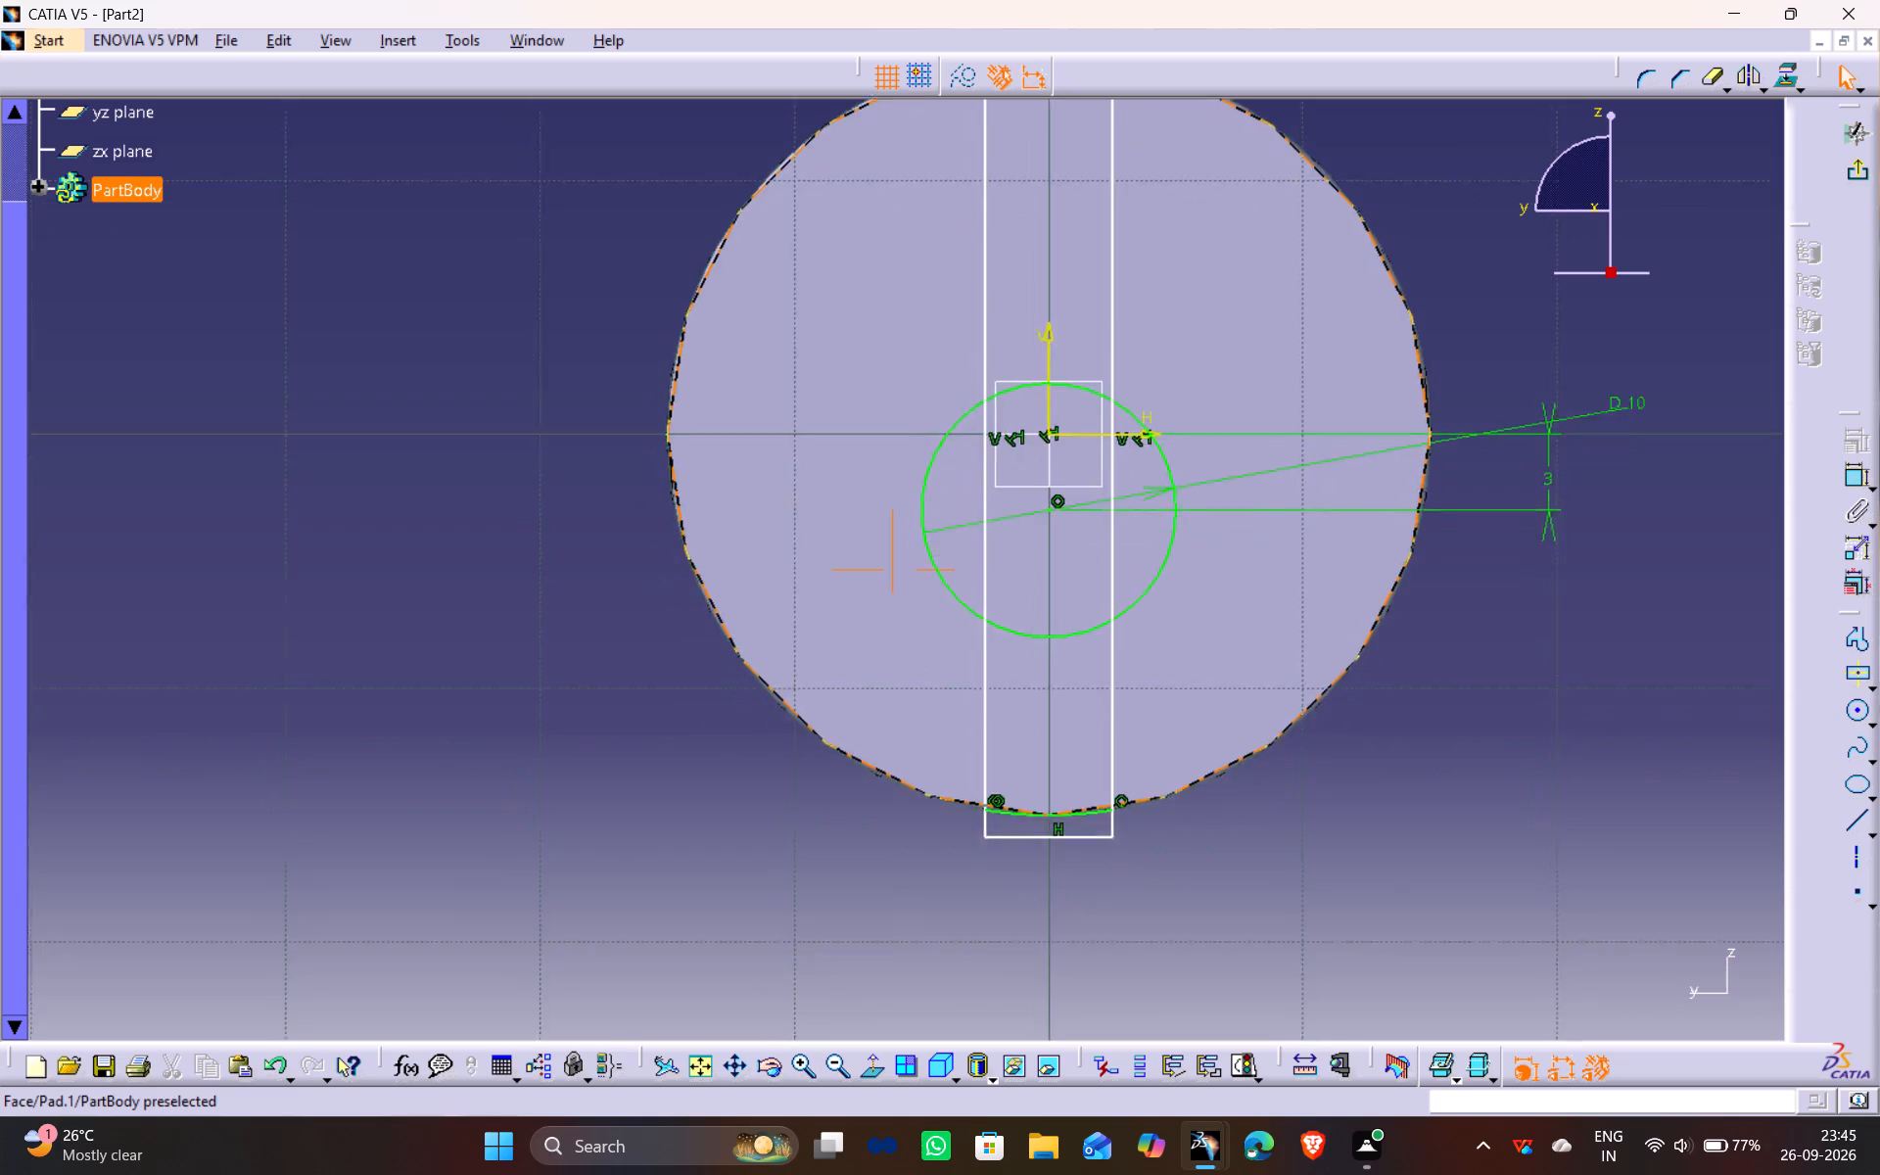
middle_drag(1091, 314, 1115, 202)
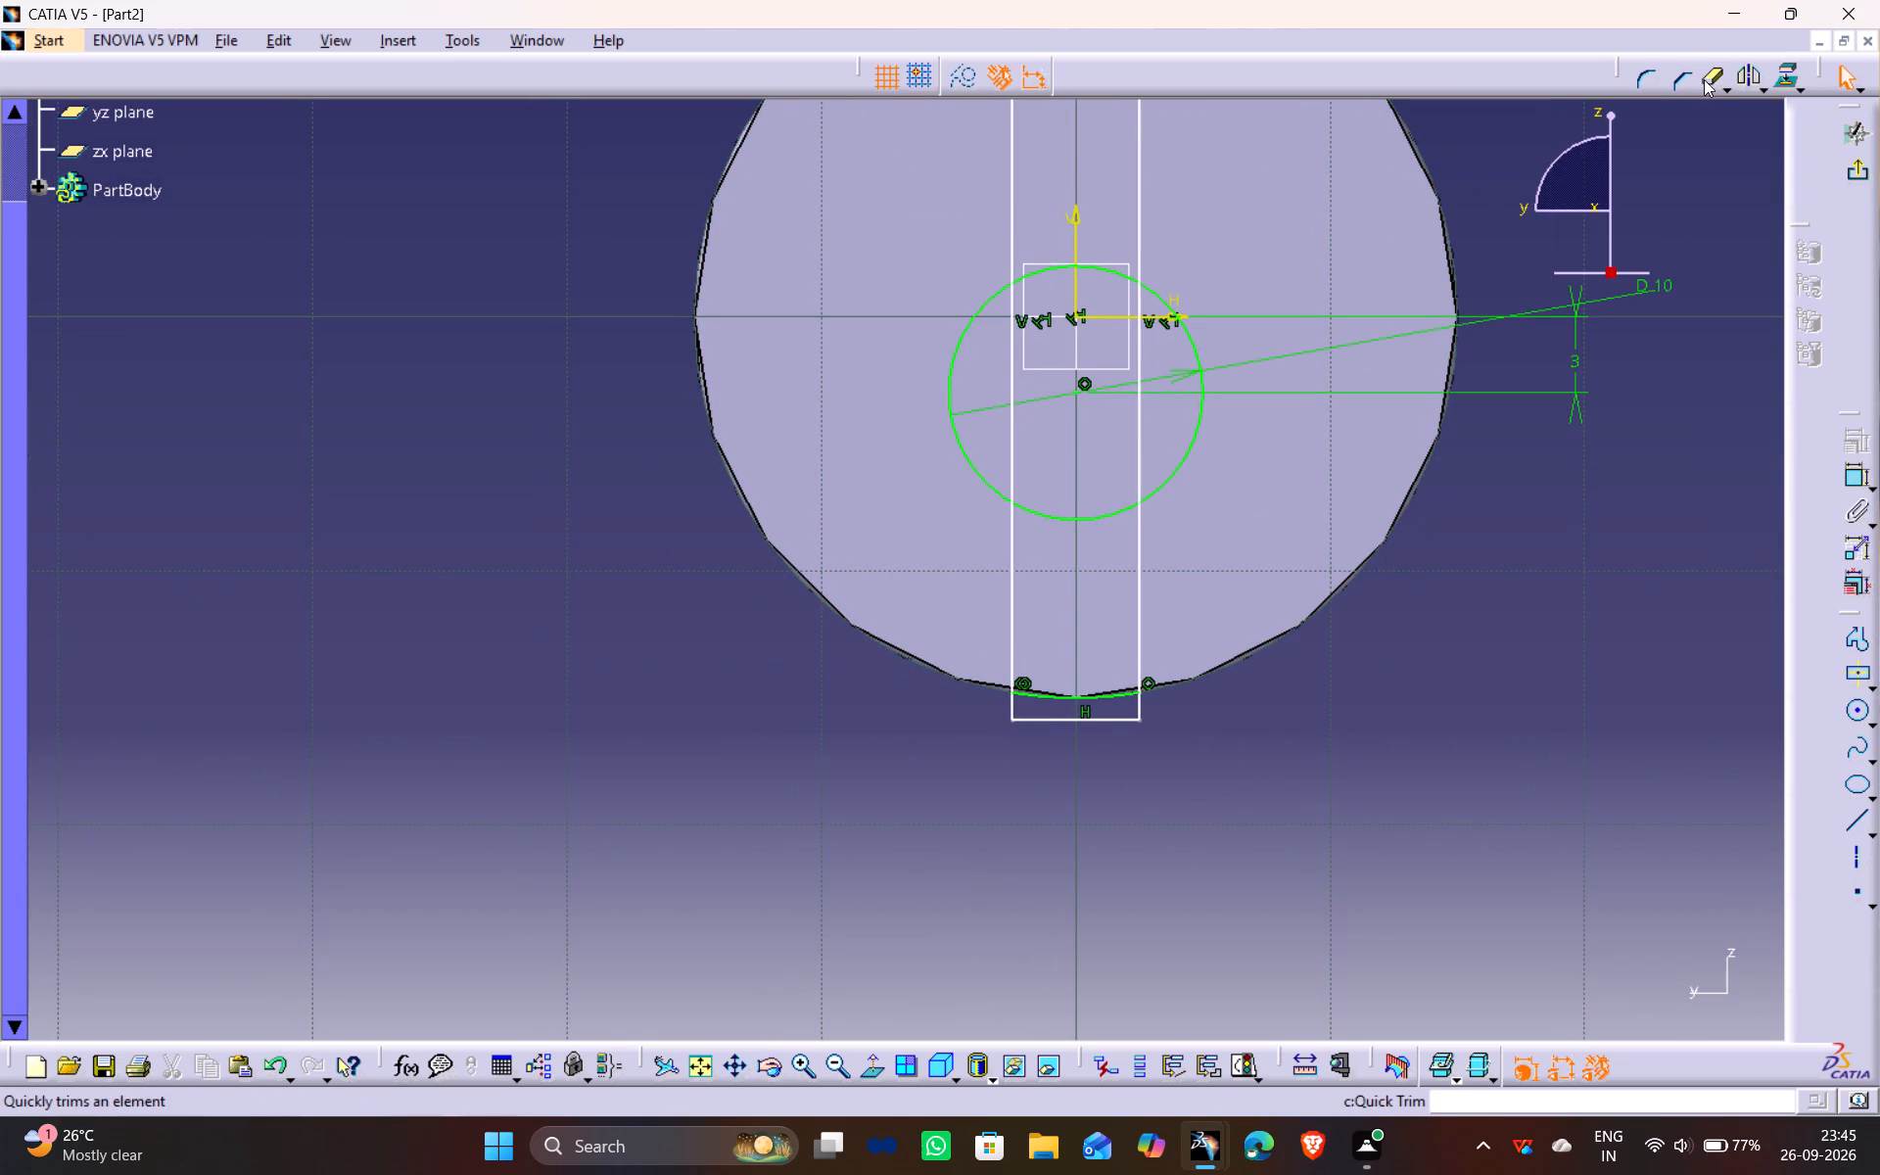
click(1713, 78)
click(1104, 718)
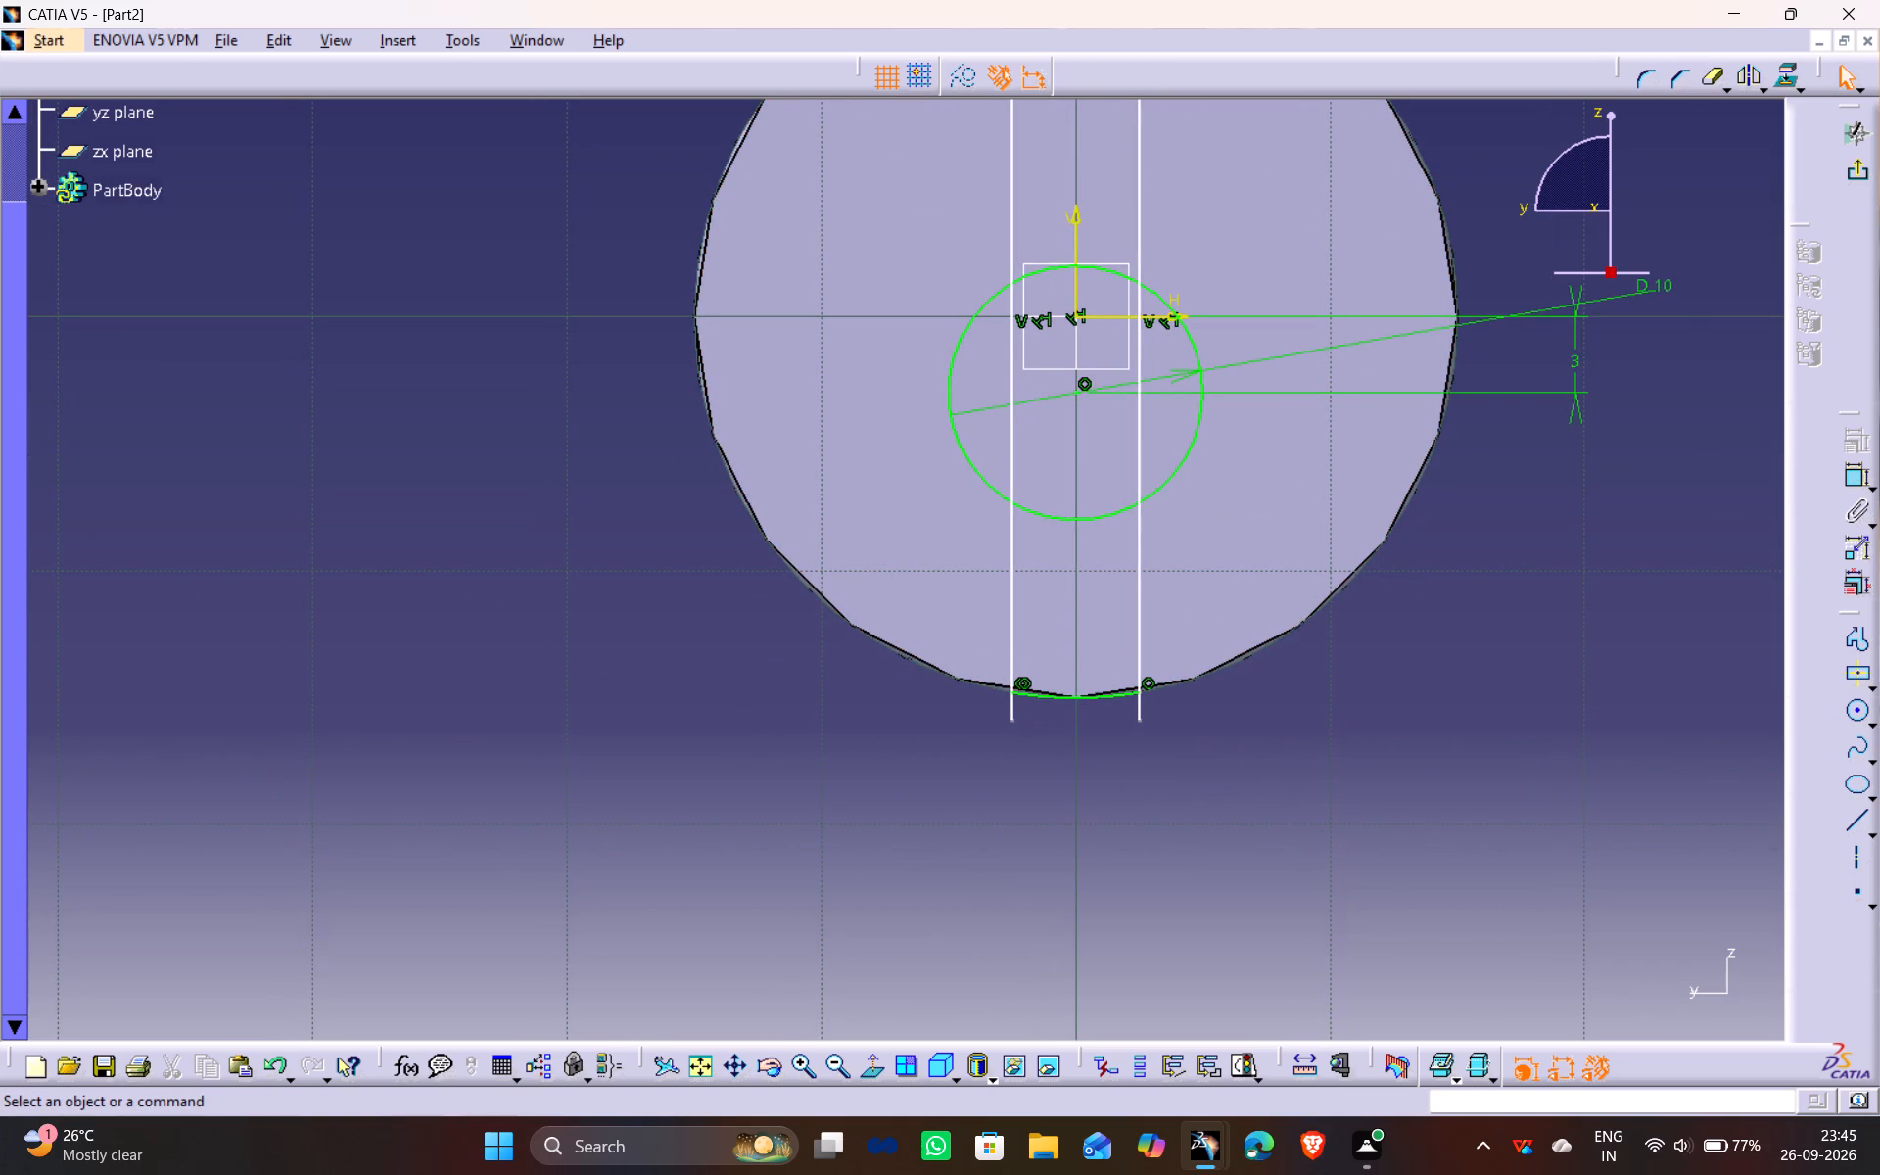
click(1716, 78)
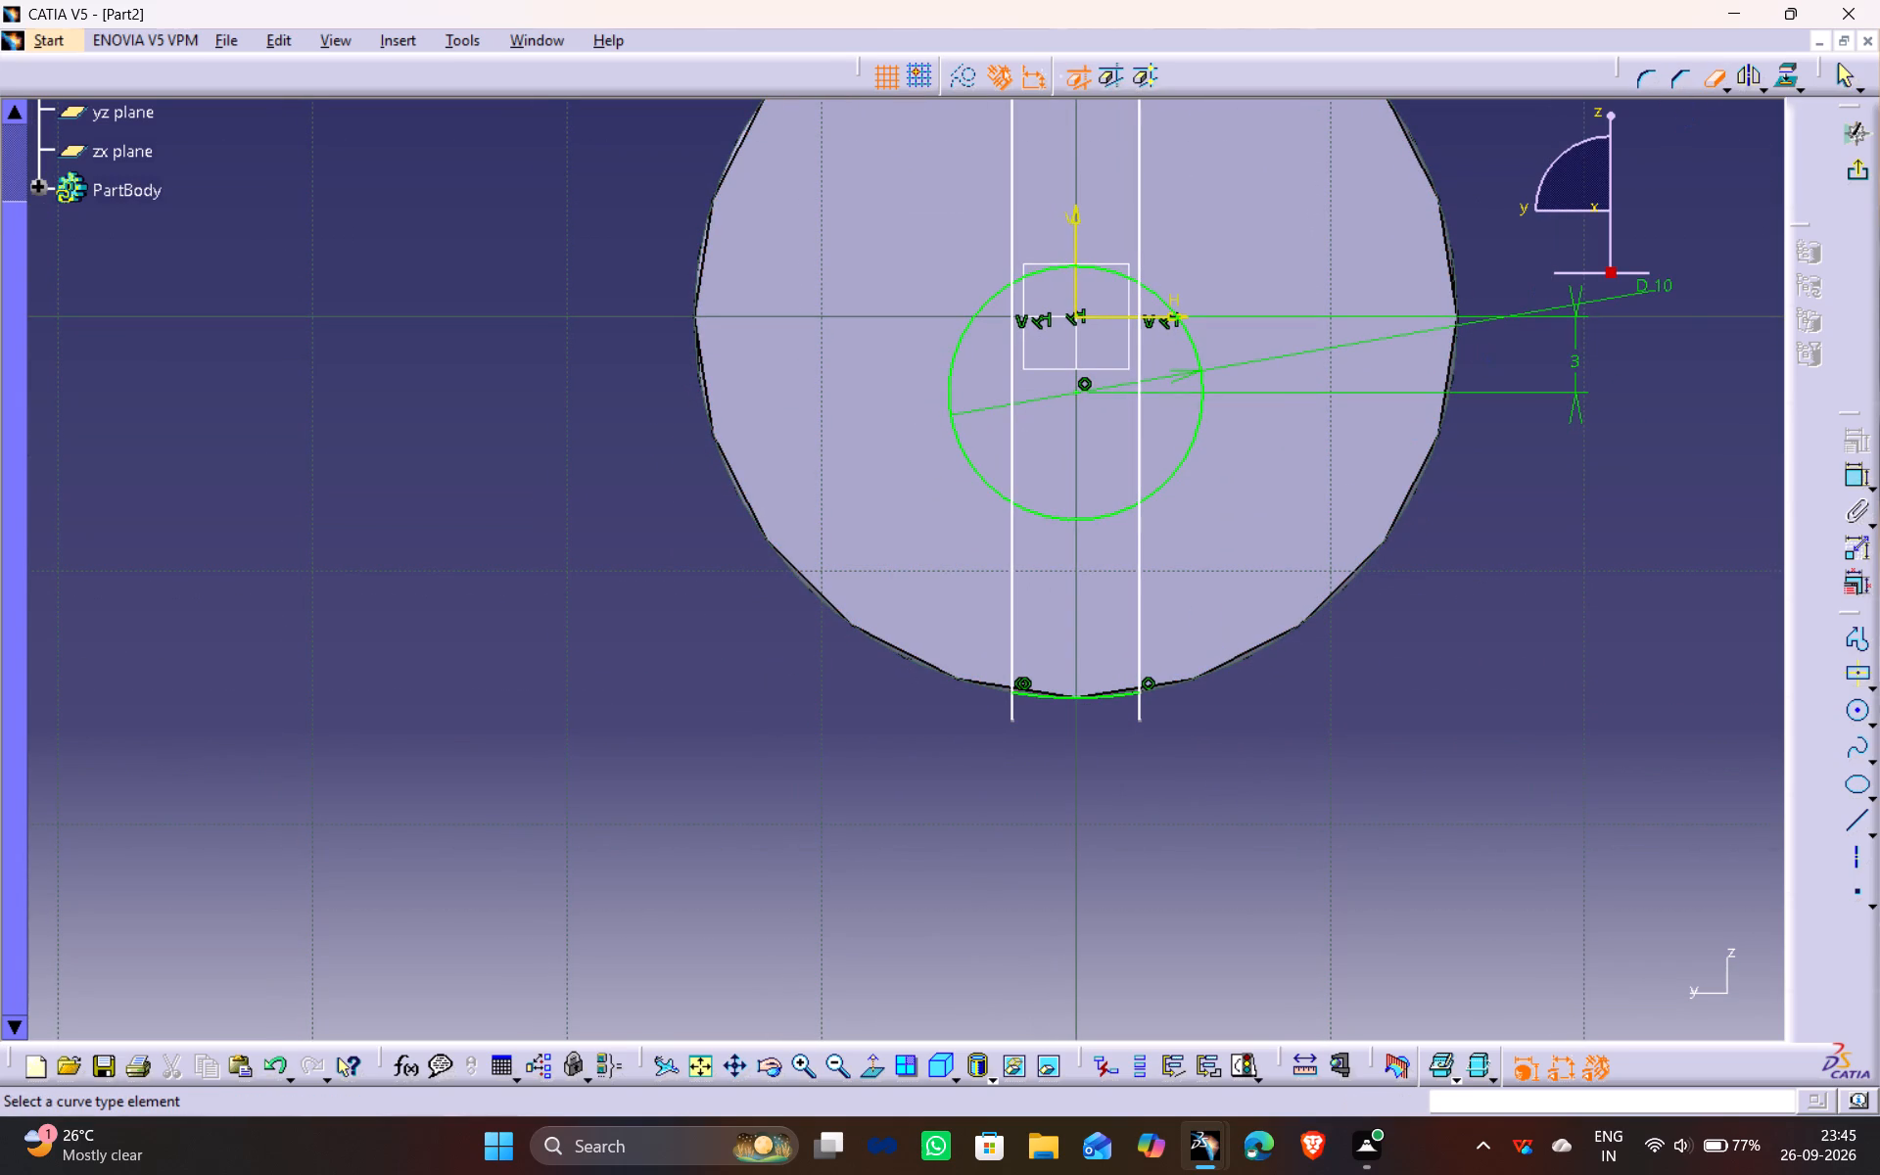
click(1141, 721)
click(1140, 711)
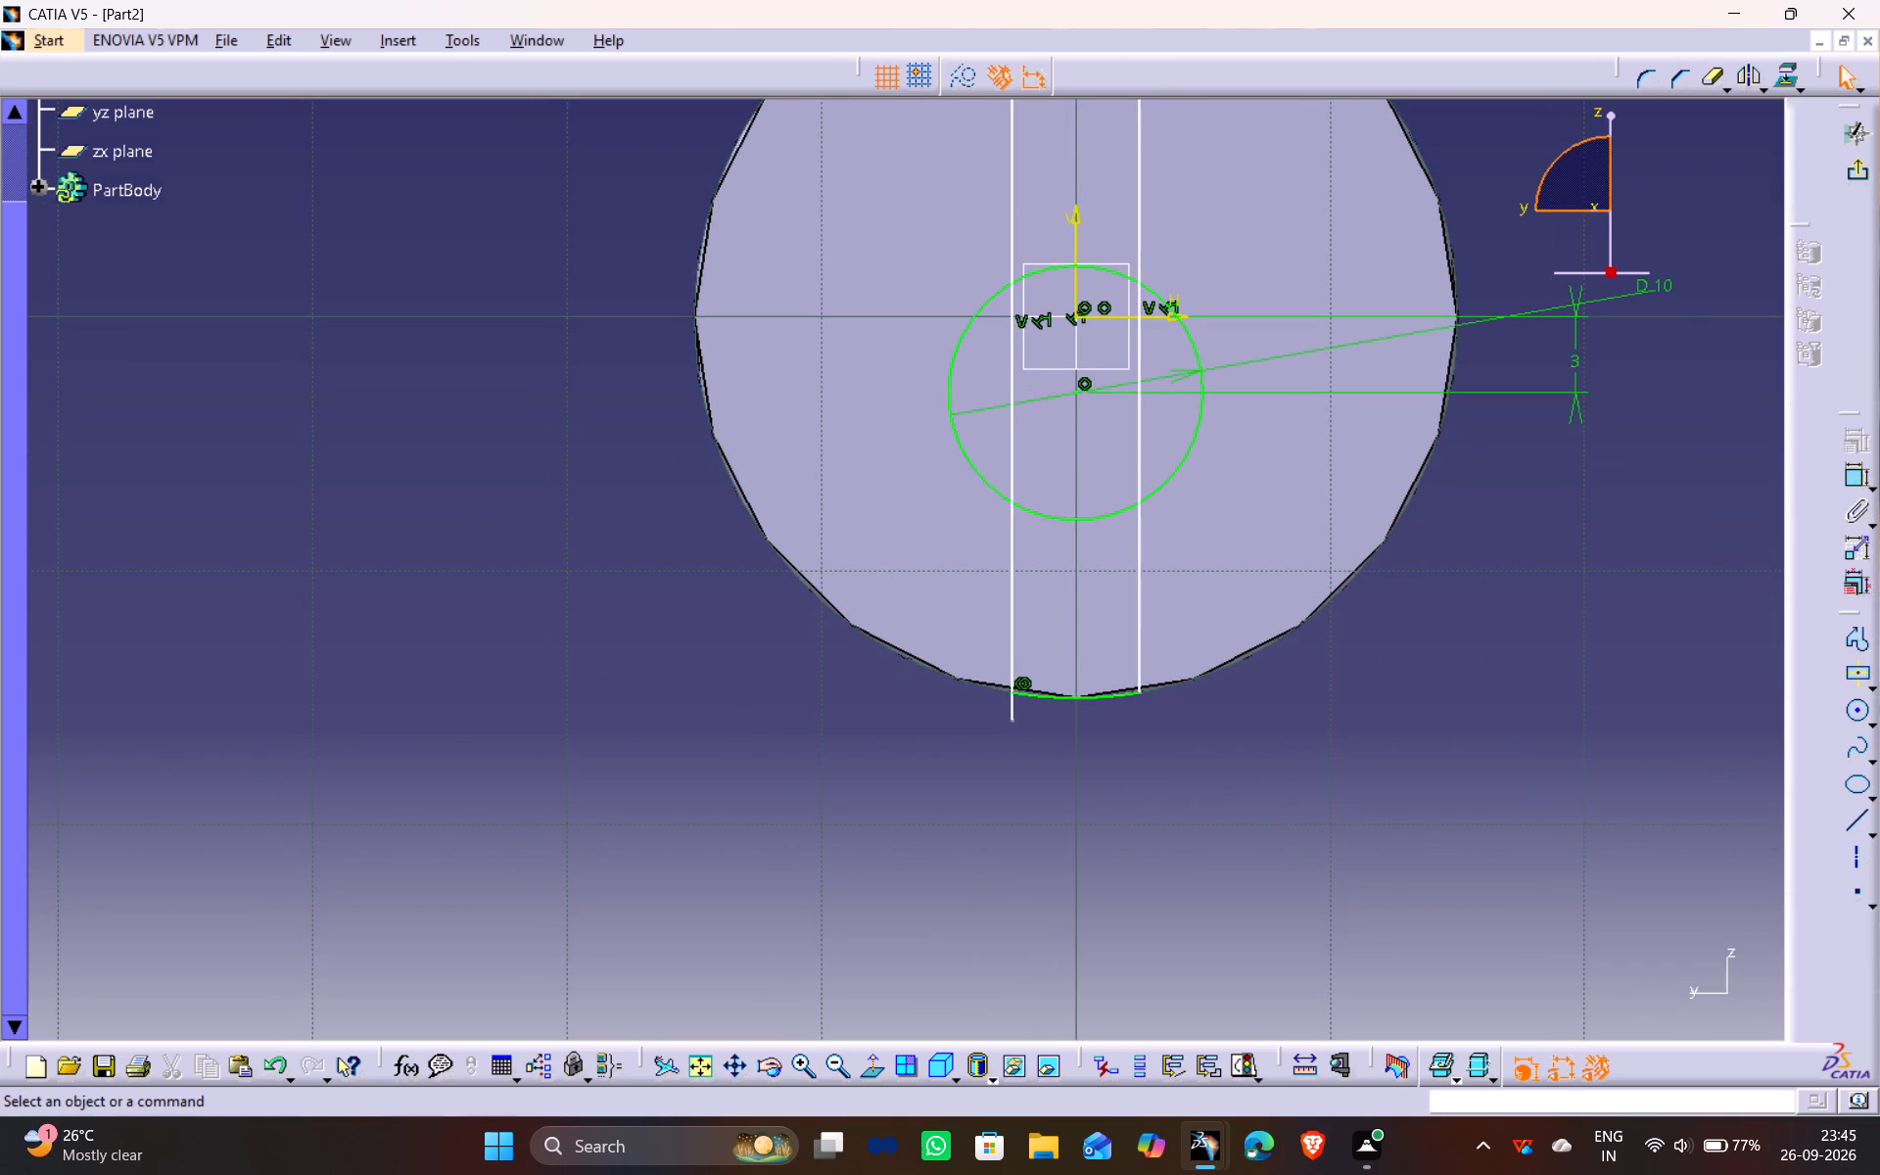
drag(1715, 76, 1713, 98)
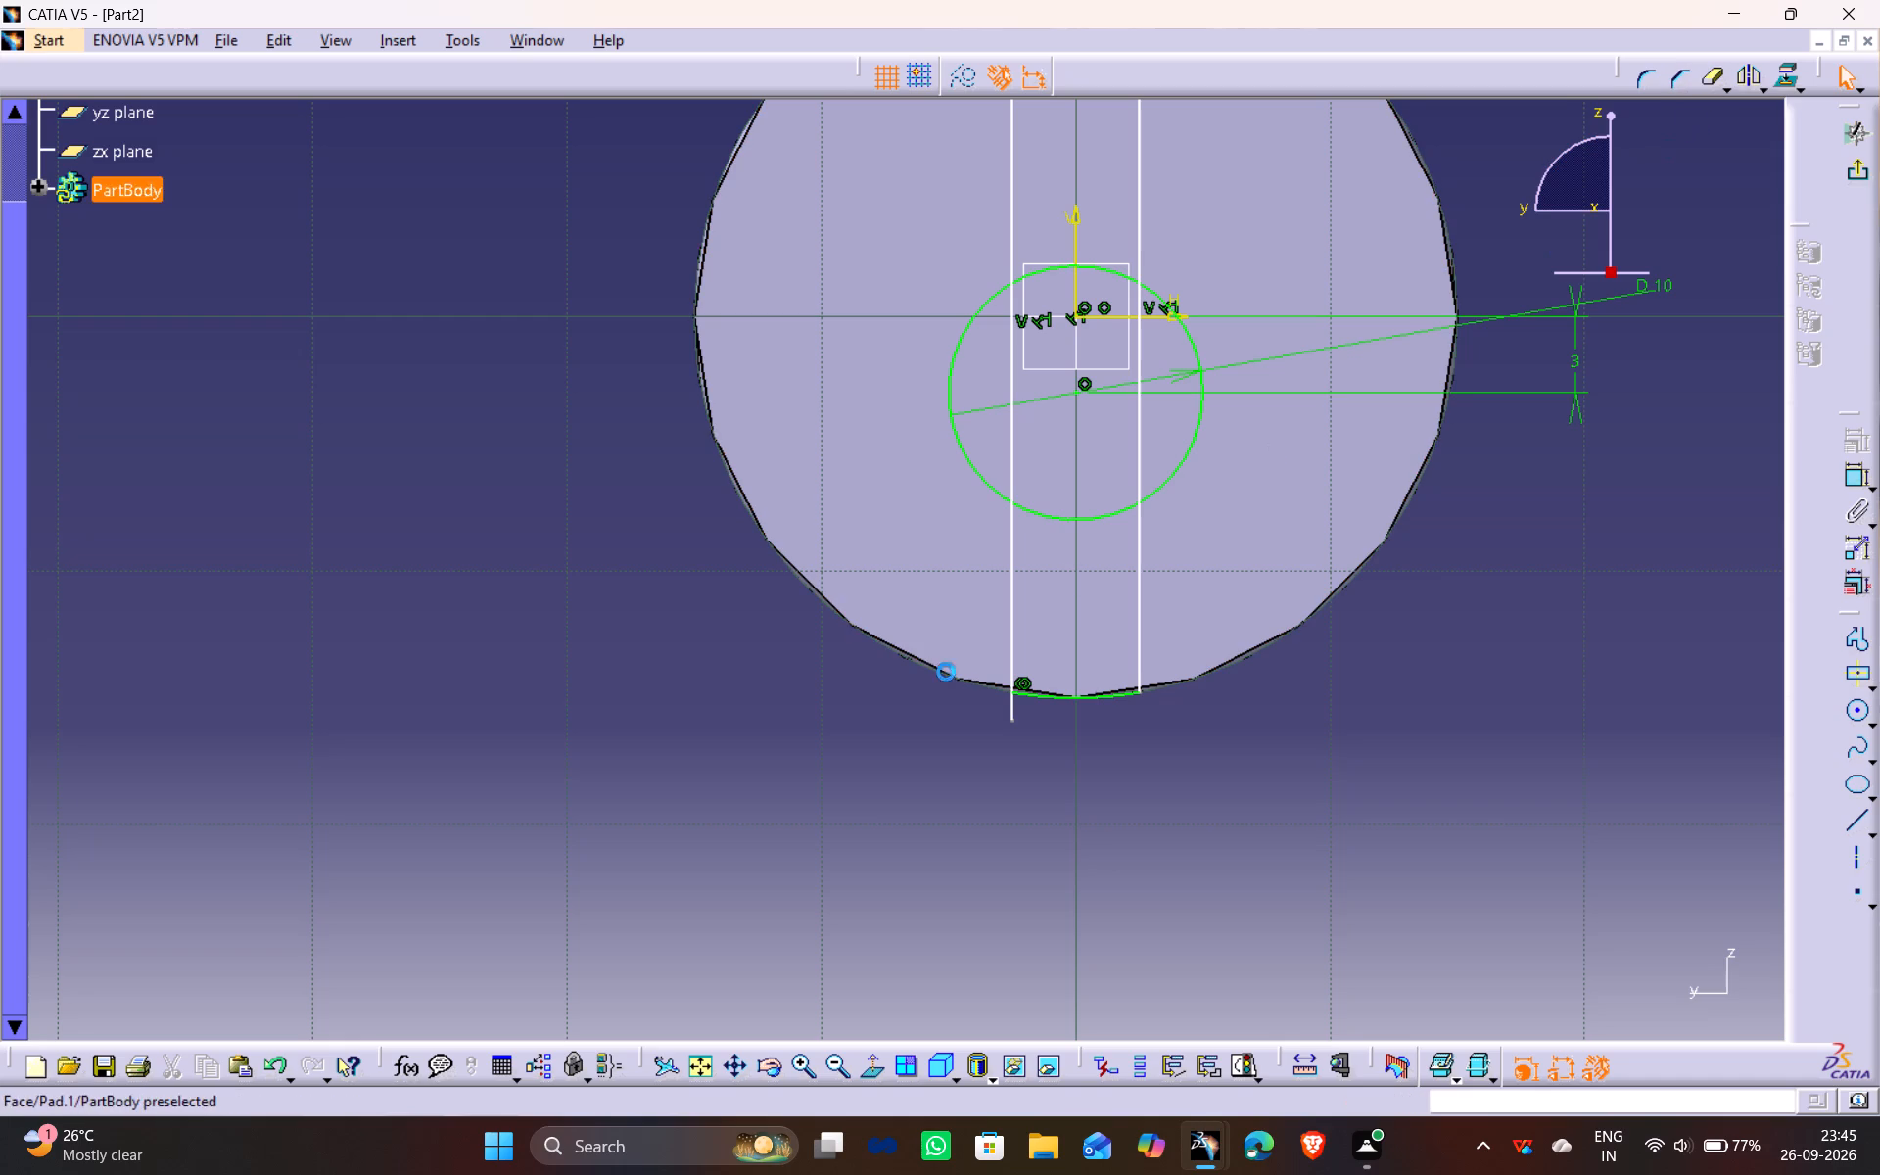
click(1010, 712)
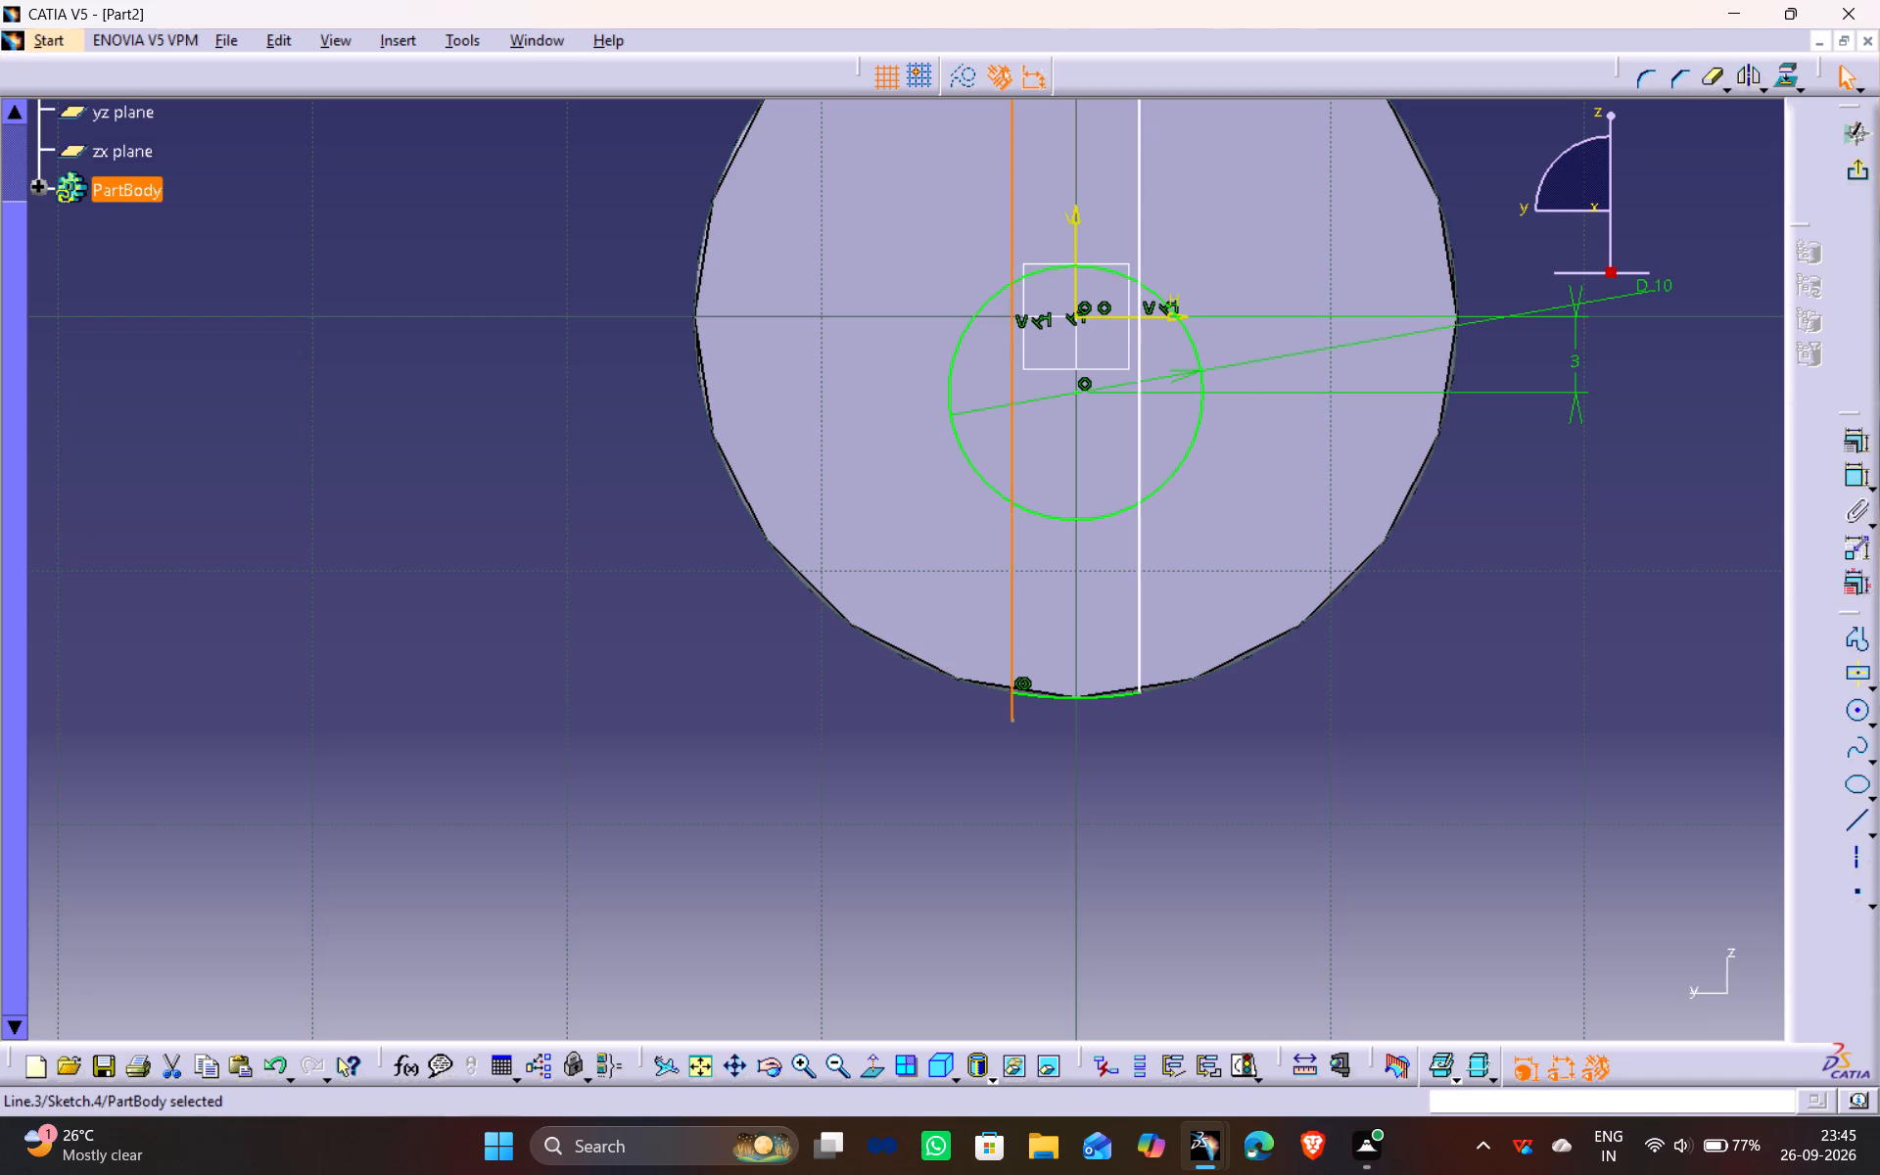
click(1447, 552)
click(1714, 66)
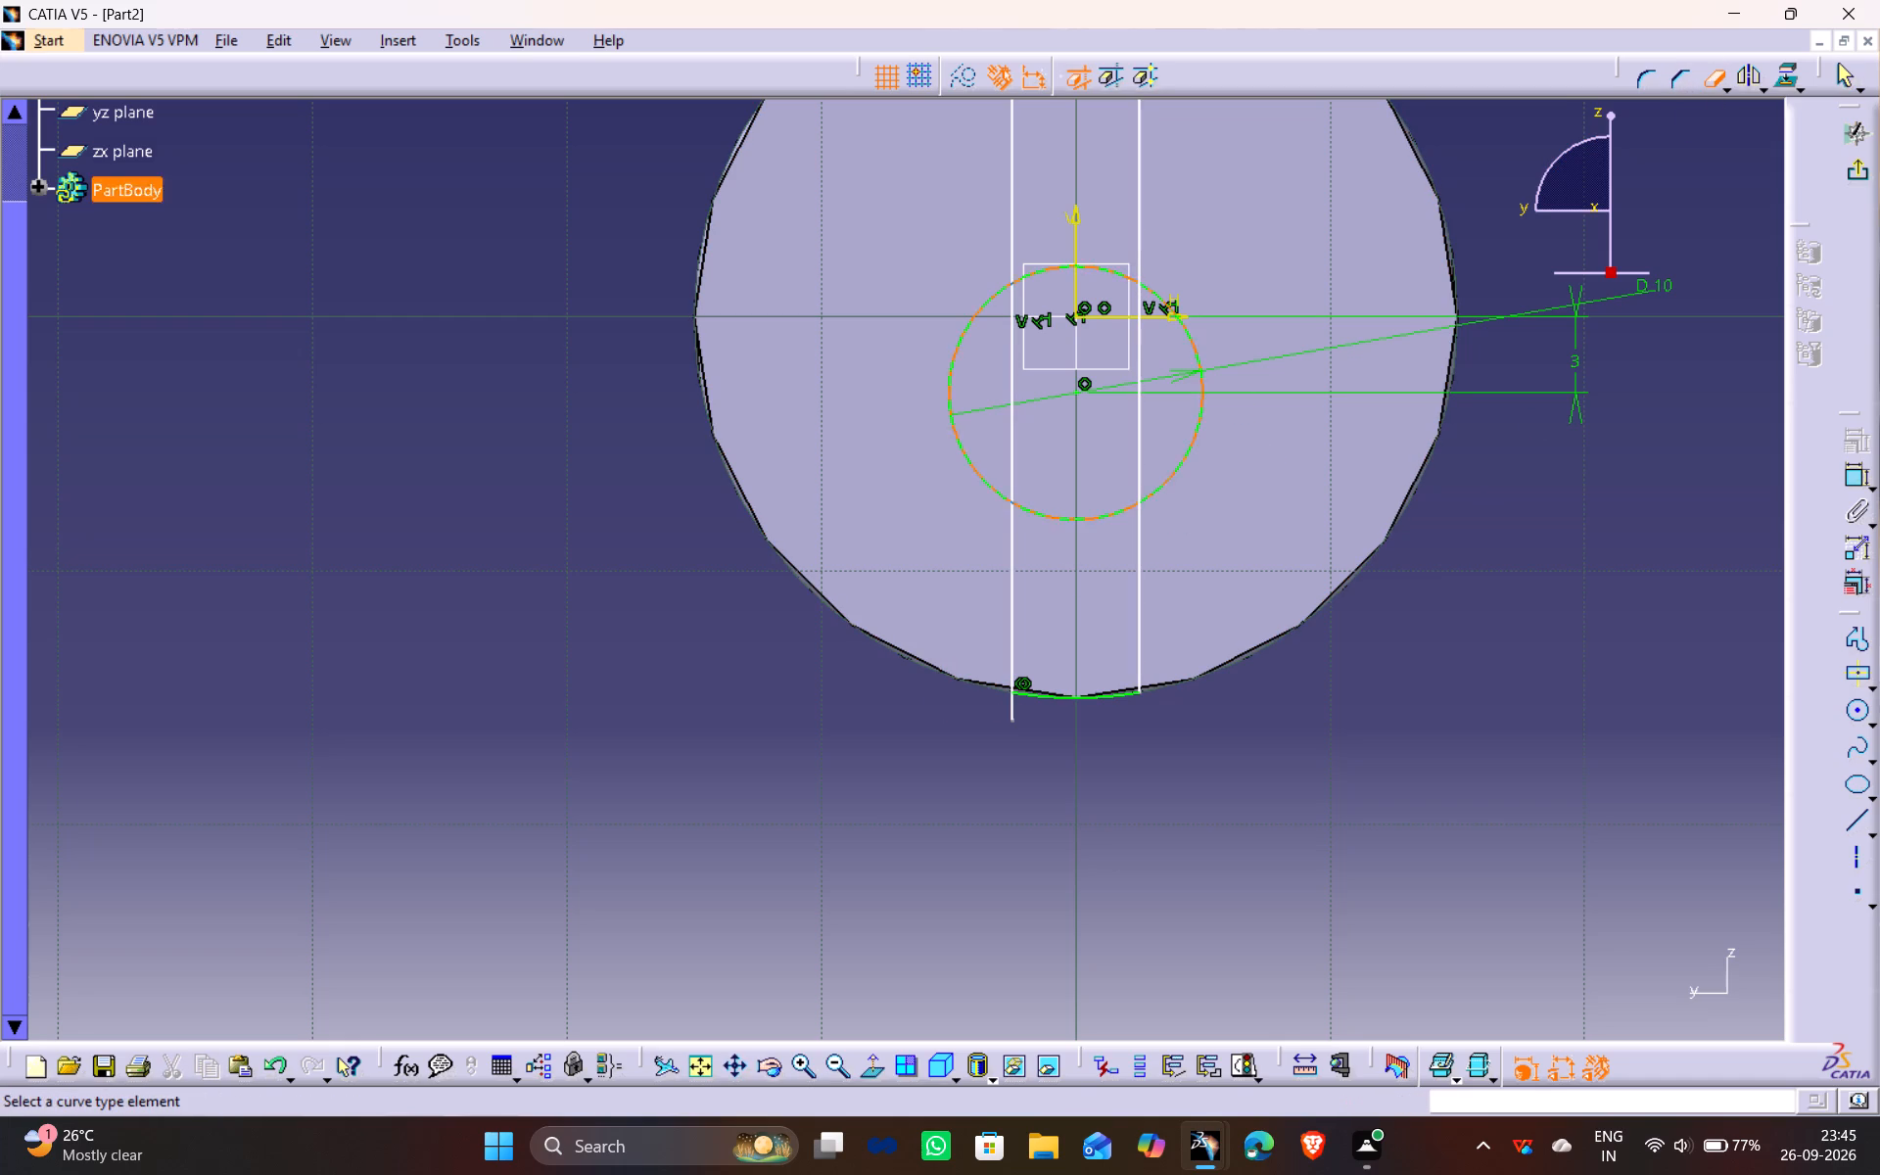
click(1011, 709)
Delete the two leftover corner points above the disc at the ends of the trimmed side lines.
scroll(1125, 446, up, 1)
middle_drag(1125, 446, 1101, 587)
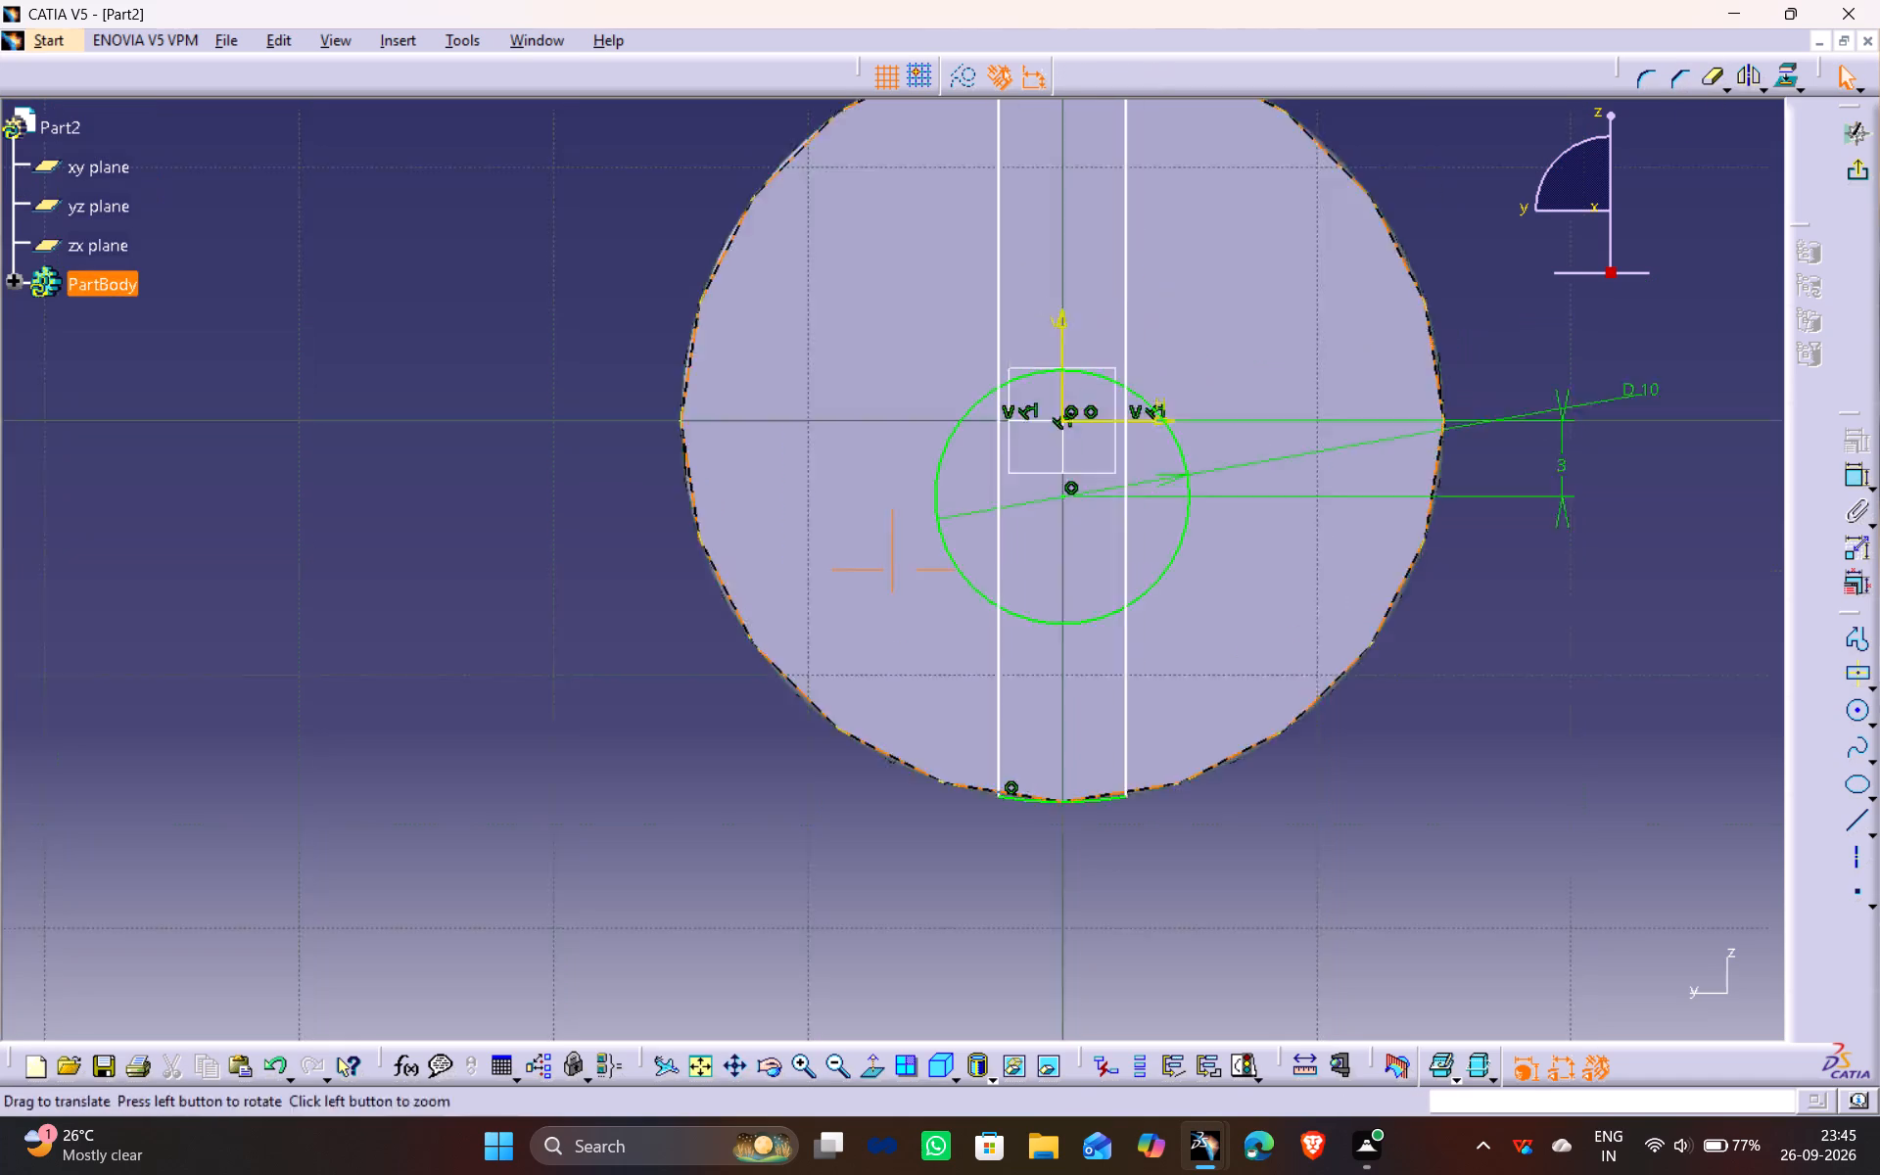
middle_drag(1101, 587, 1026, 841)
middle_drag(1066, 493, 1064, 546)
click(1220, 355)
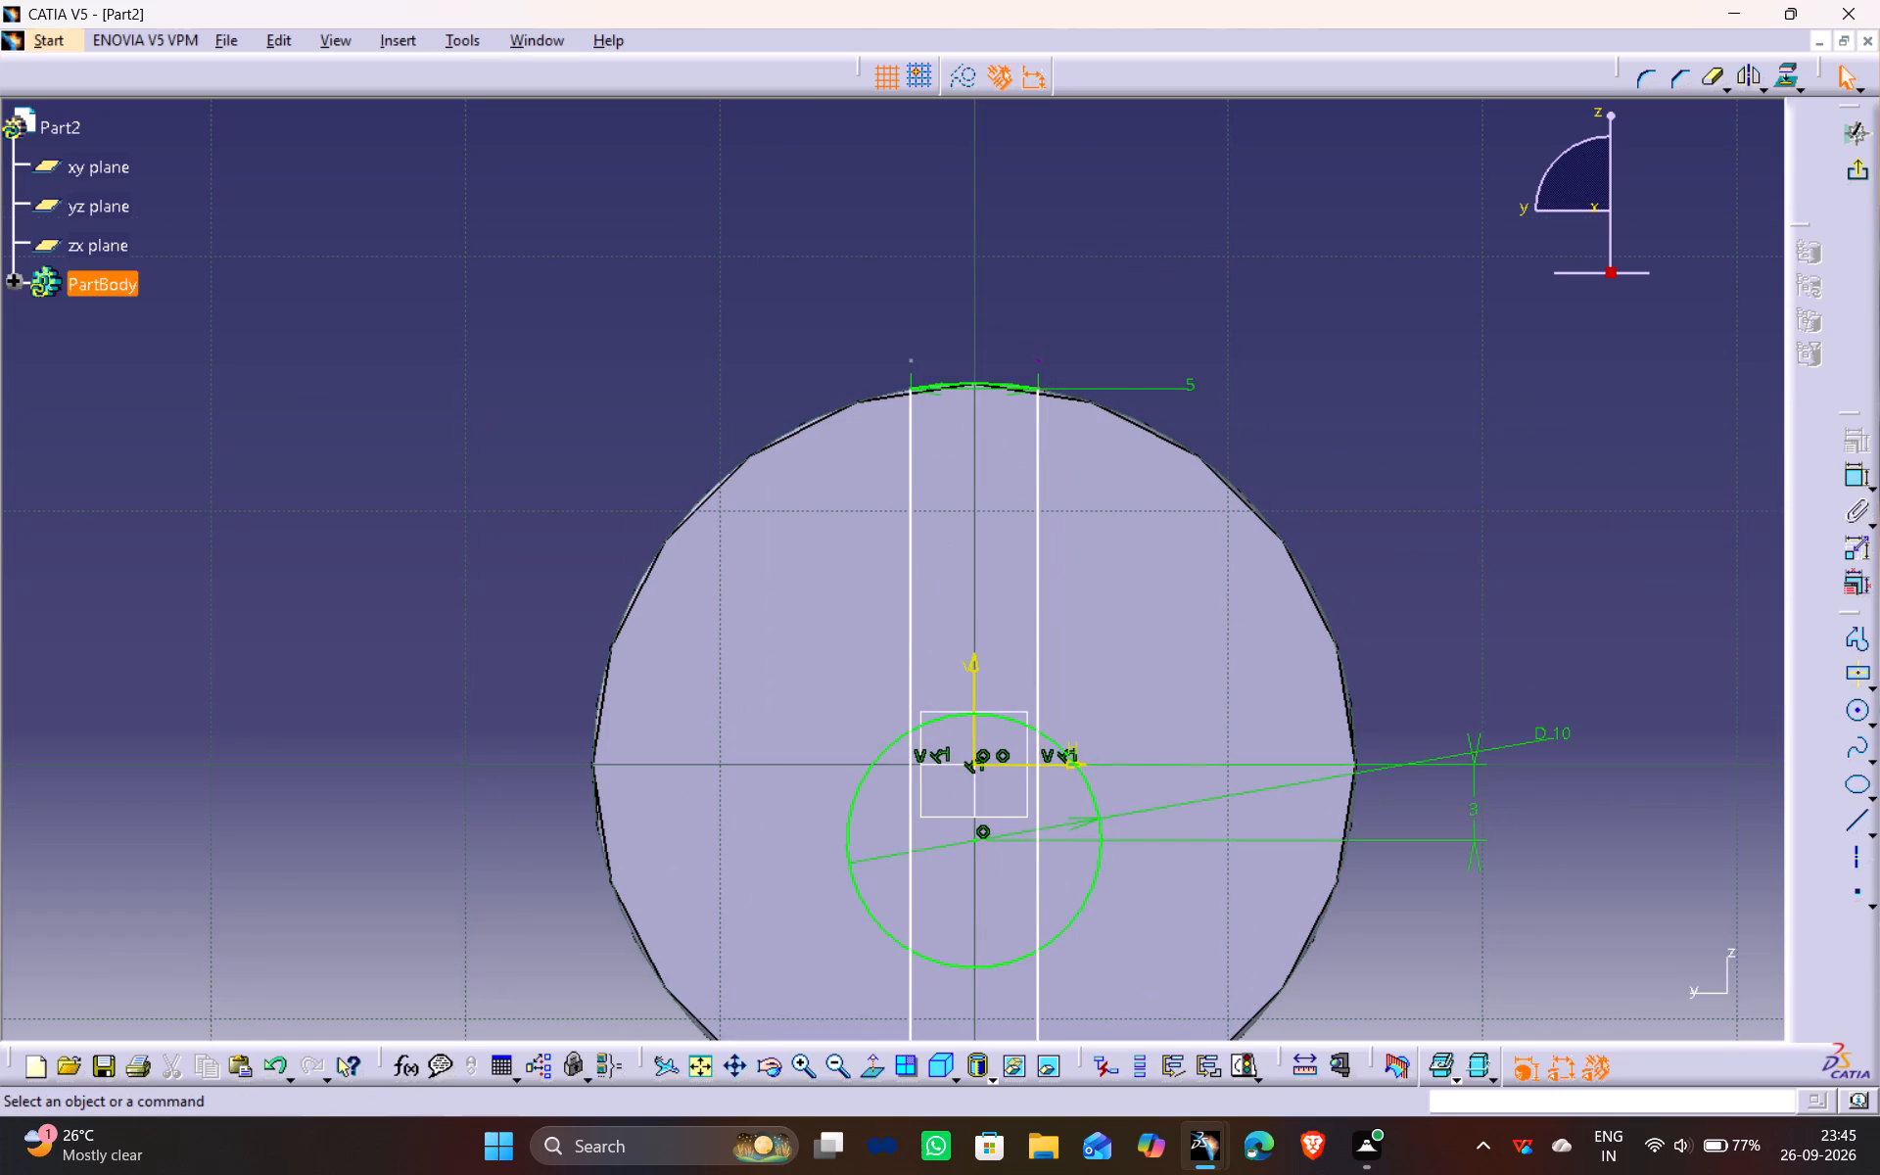
click(1040, 358)
ctrl+click(913, 364)
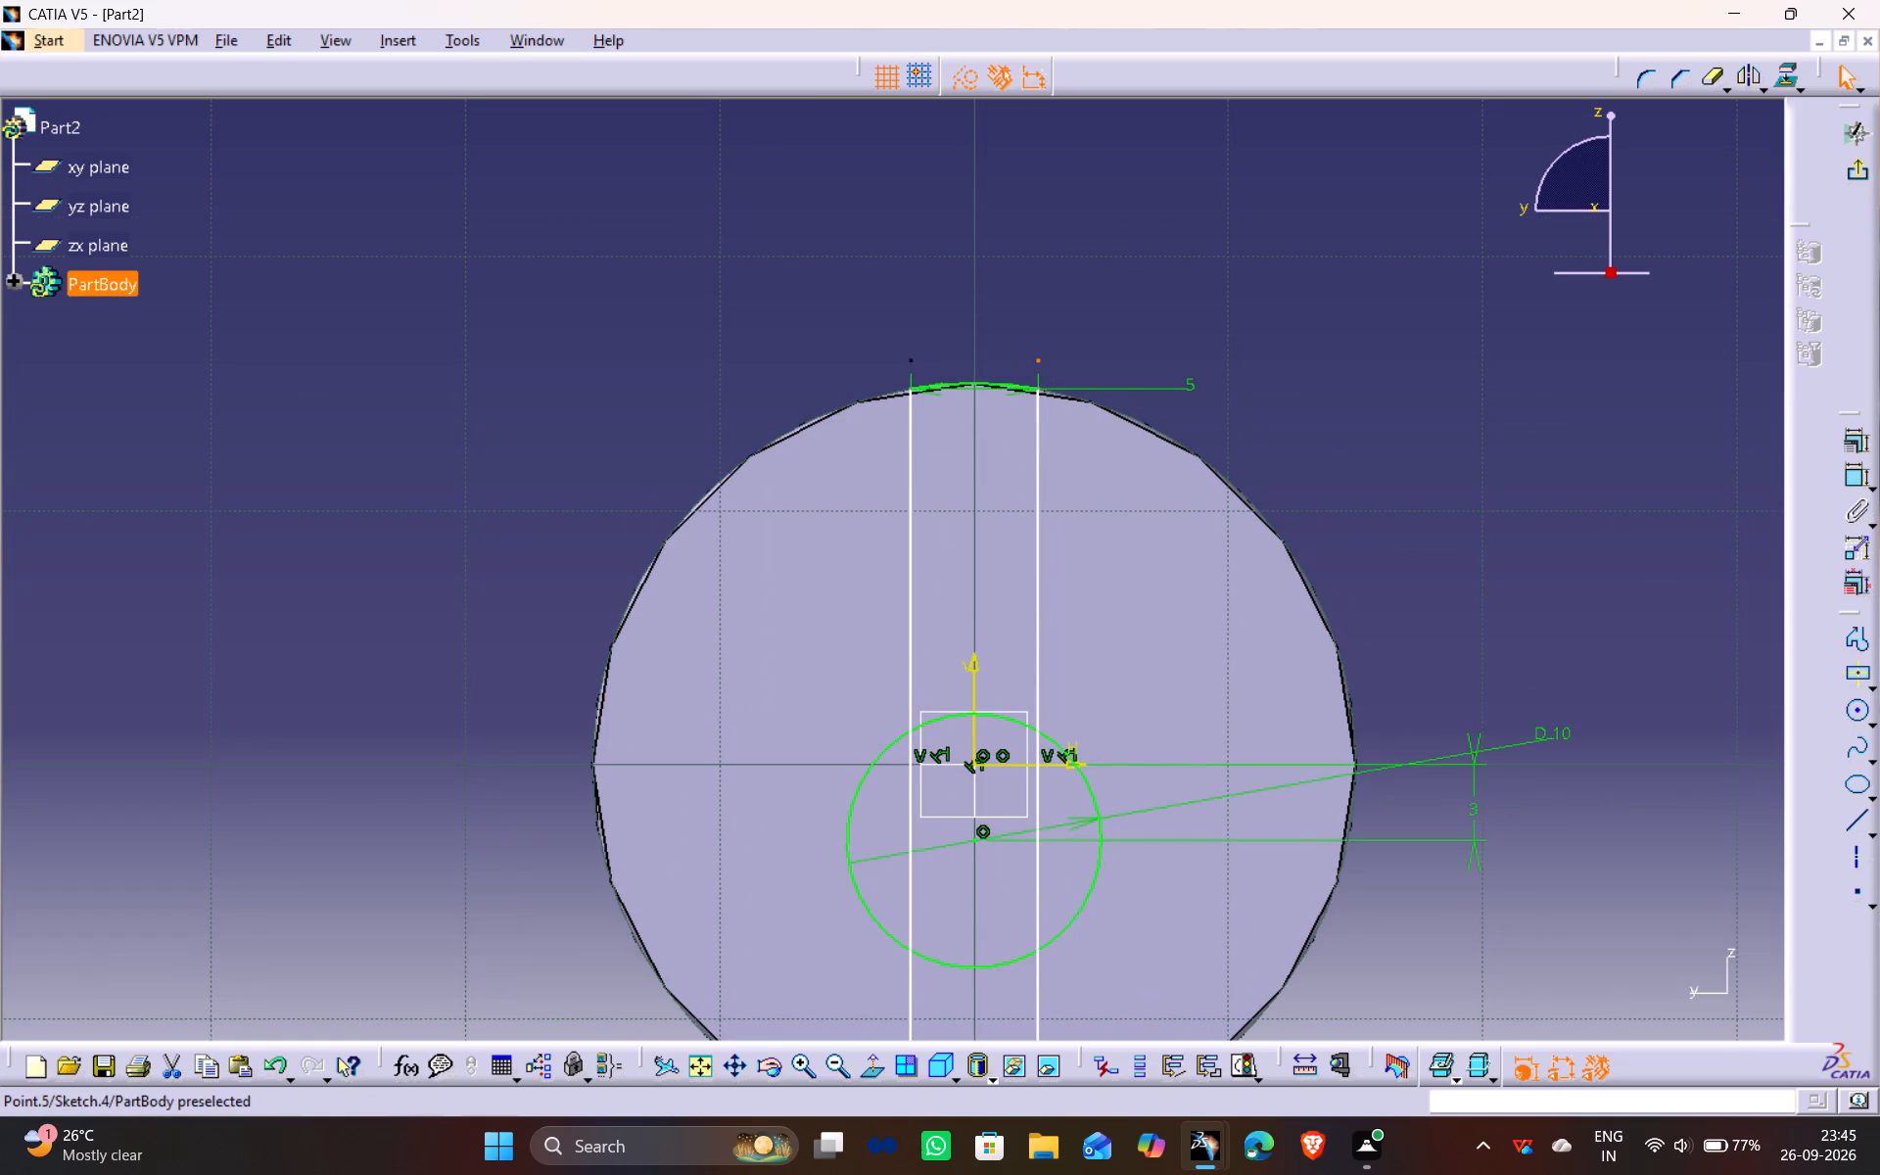
key(Delete)
middle_drag(1321, 545, 1337, 485)
scroll(1321, 545, down, 1)
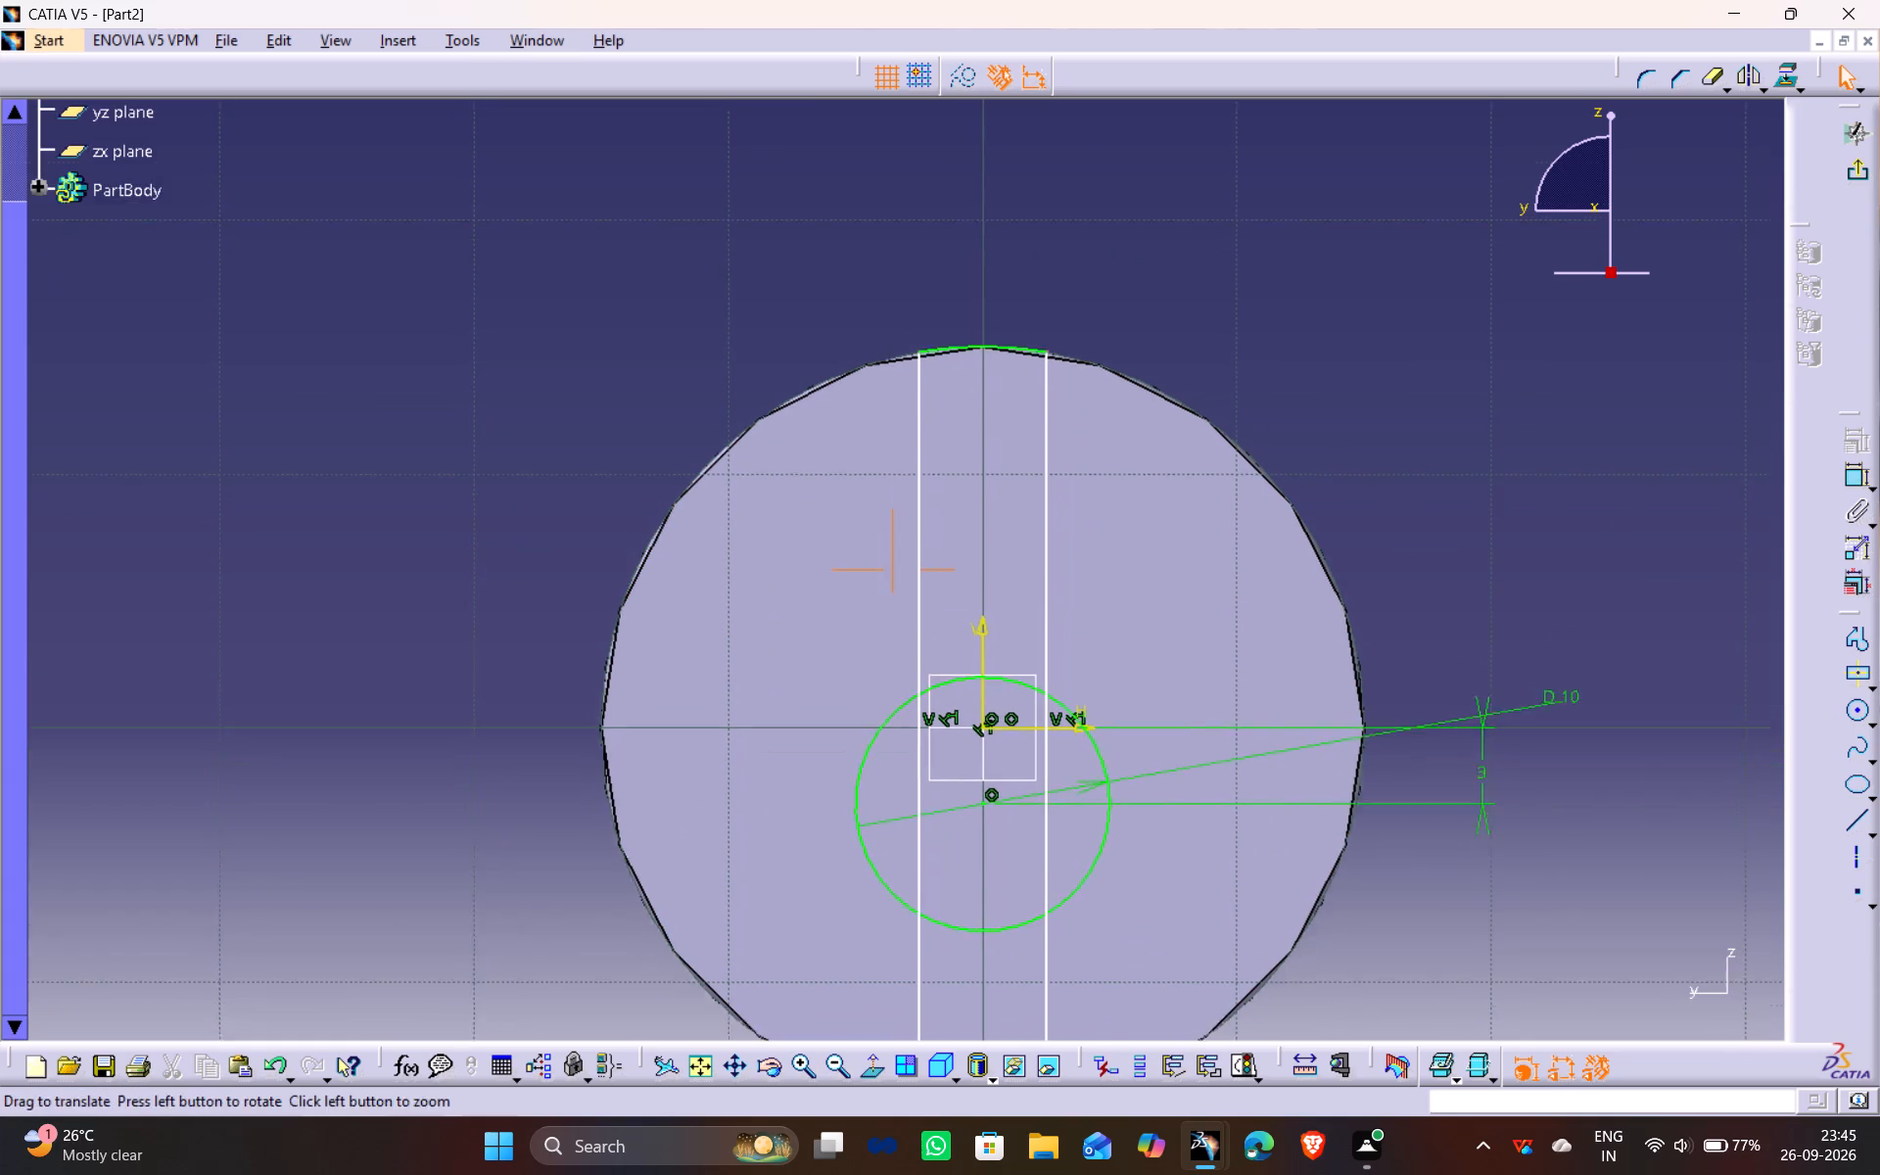
Add a distance constraint between the bar's two vertical side lines, placed above the small circle.
middle_drag(1337, 485, 1334, 371)
ctrl+middle_drag(1212, 376, 1213, 388)
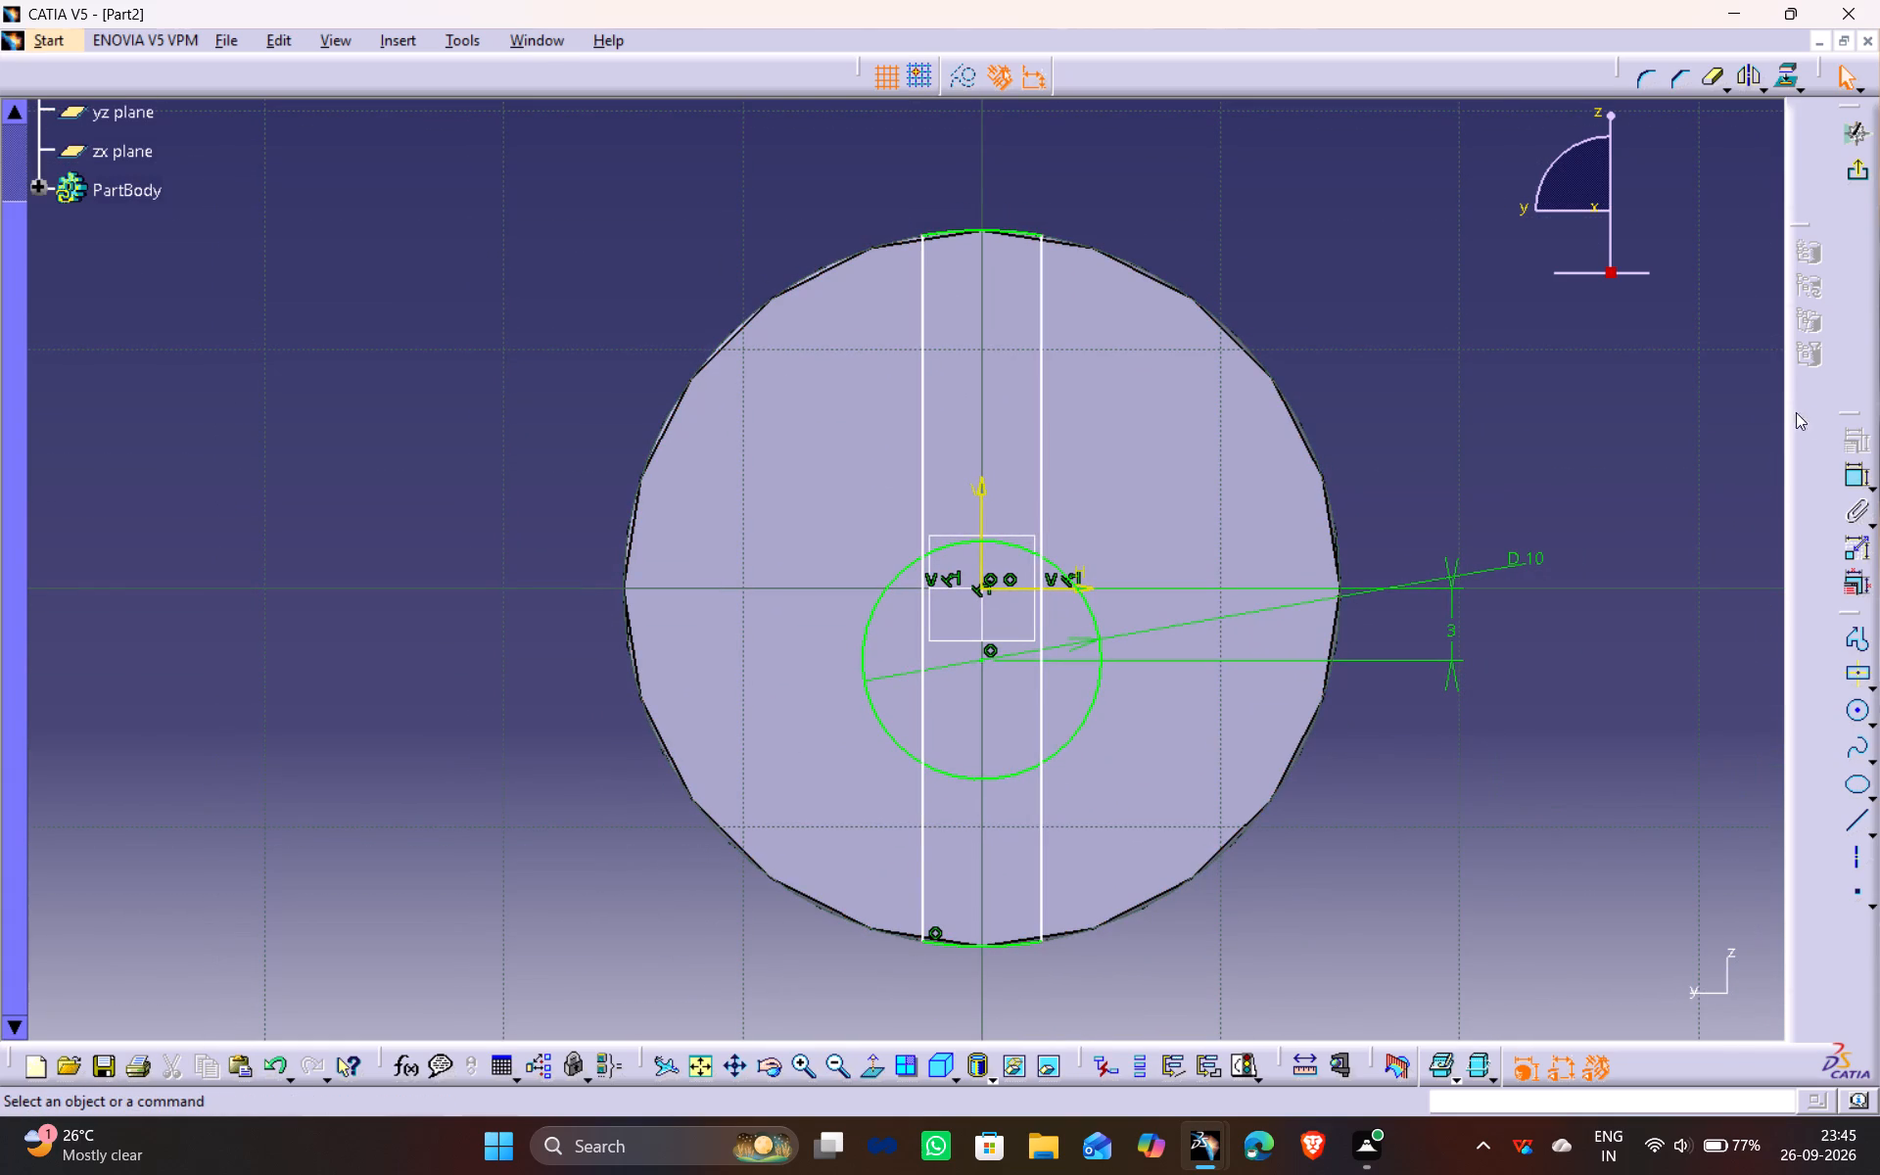
click(1843, 473)
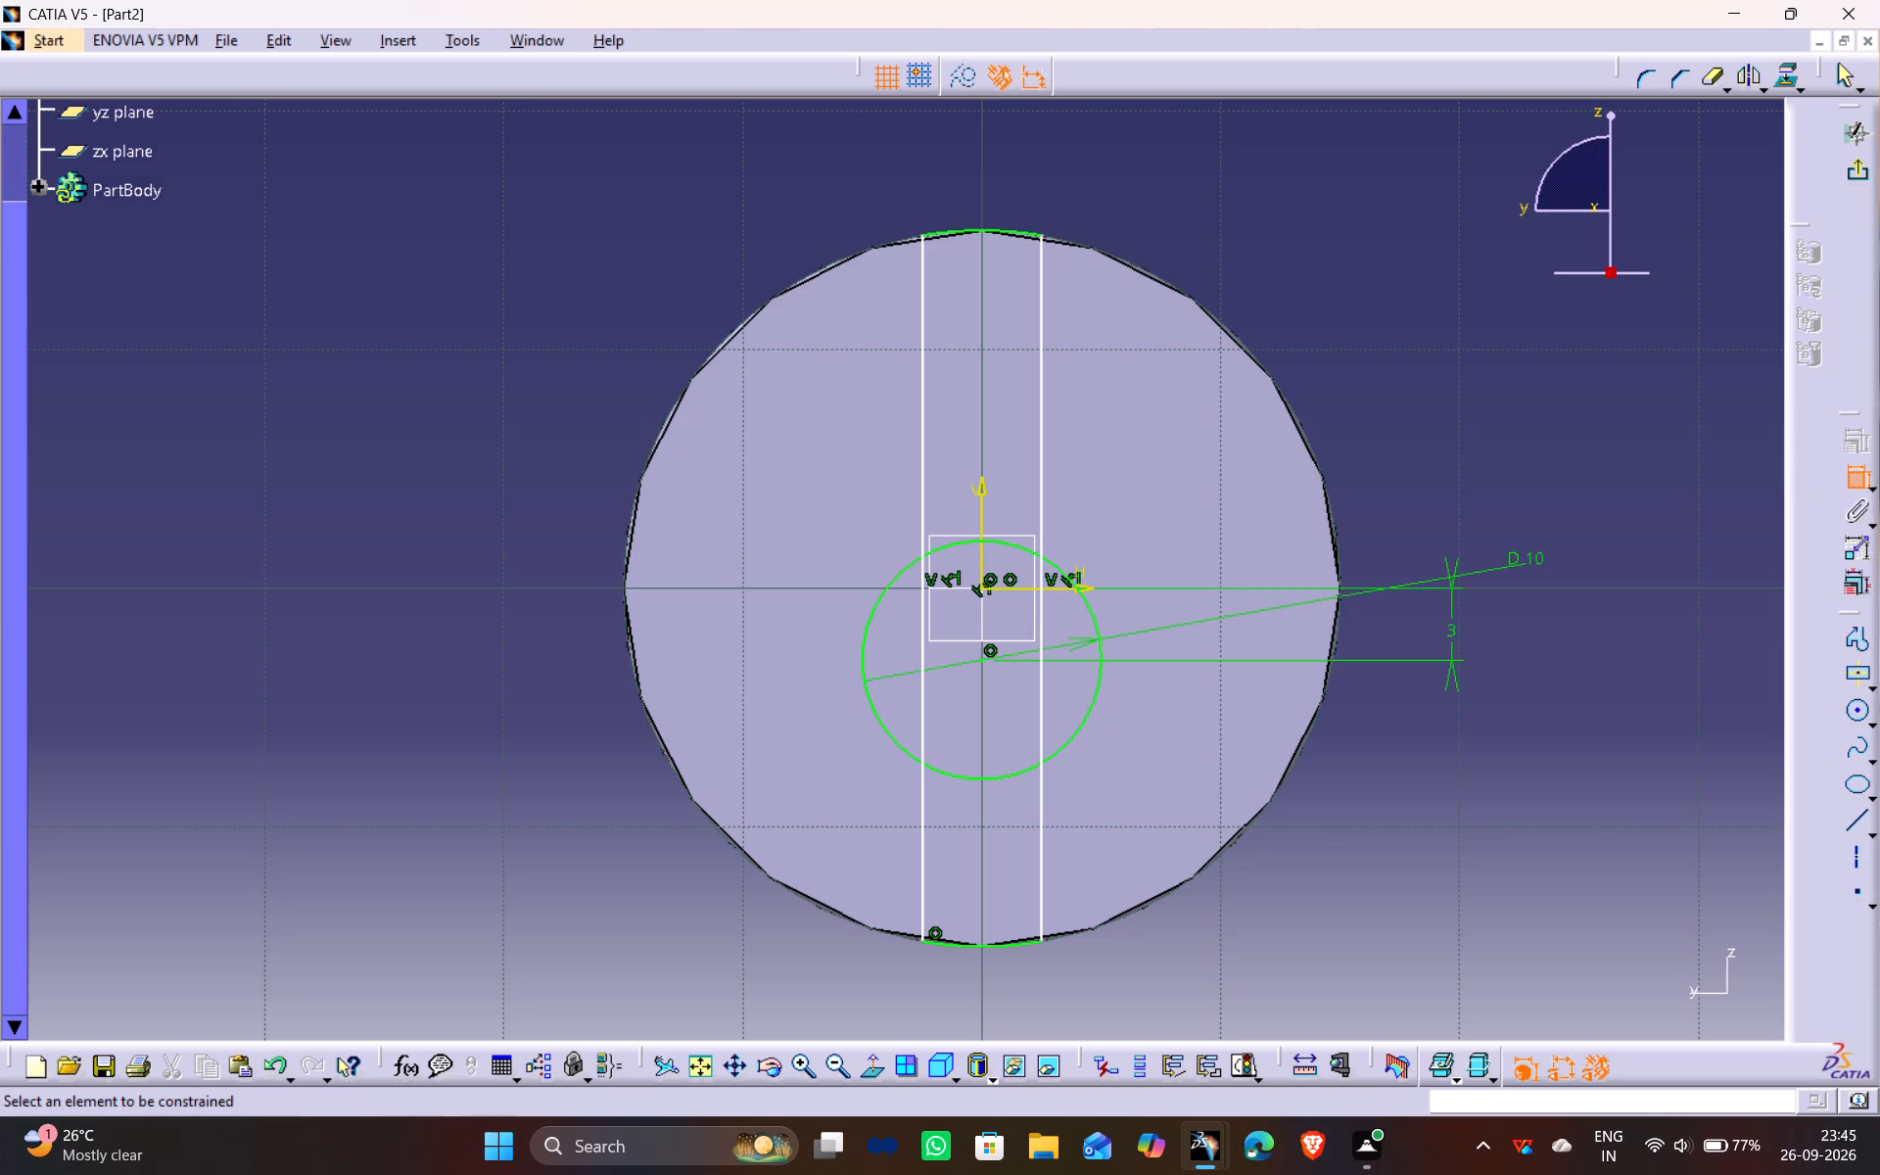
click(924, 480)
click(1042, 473)
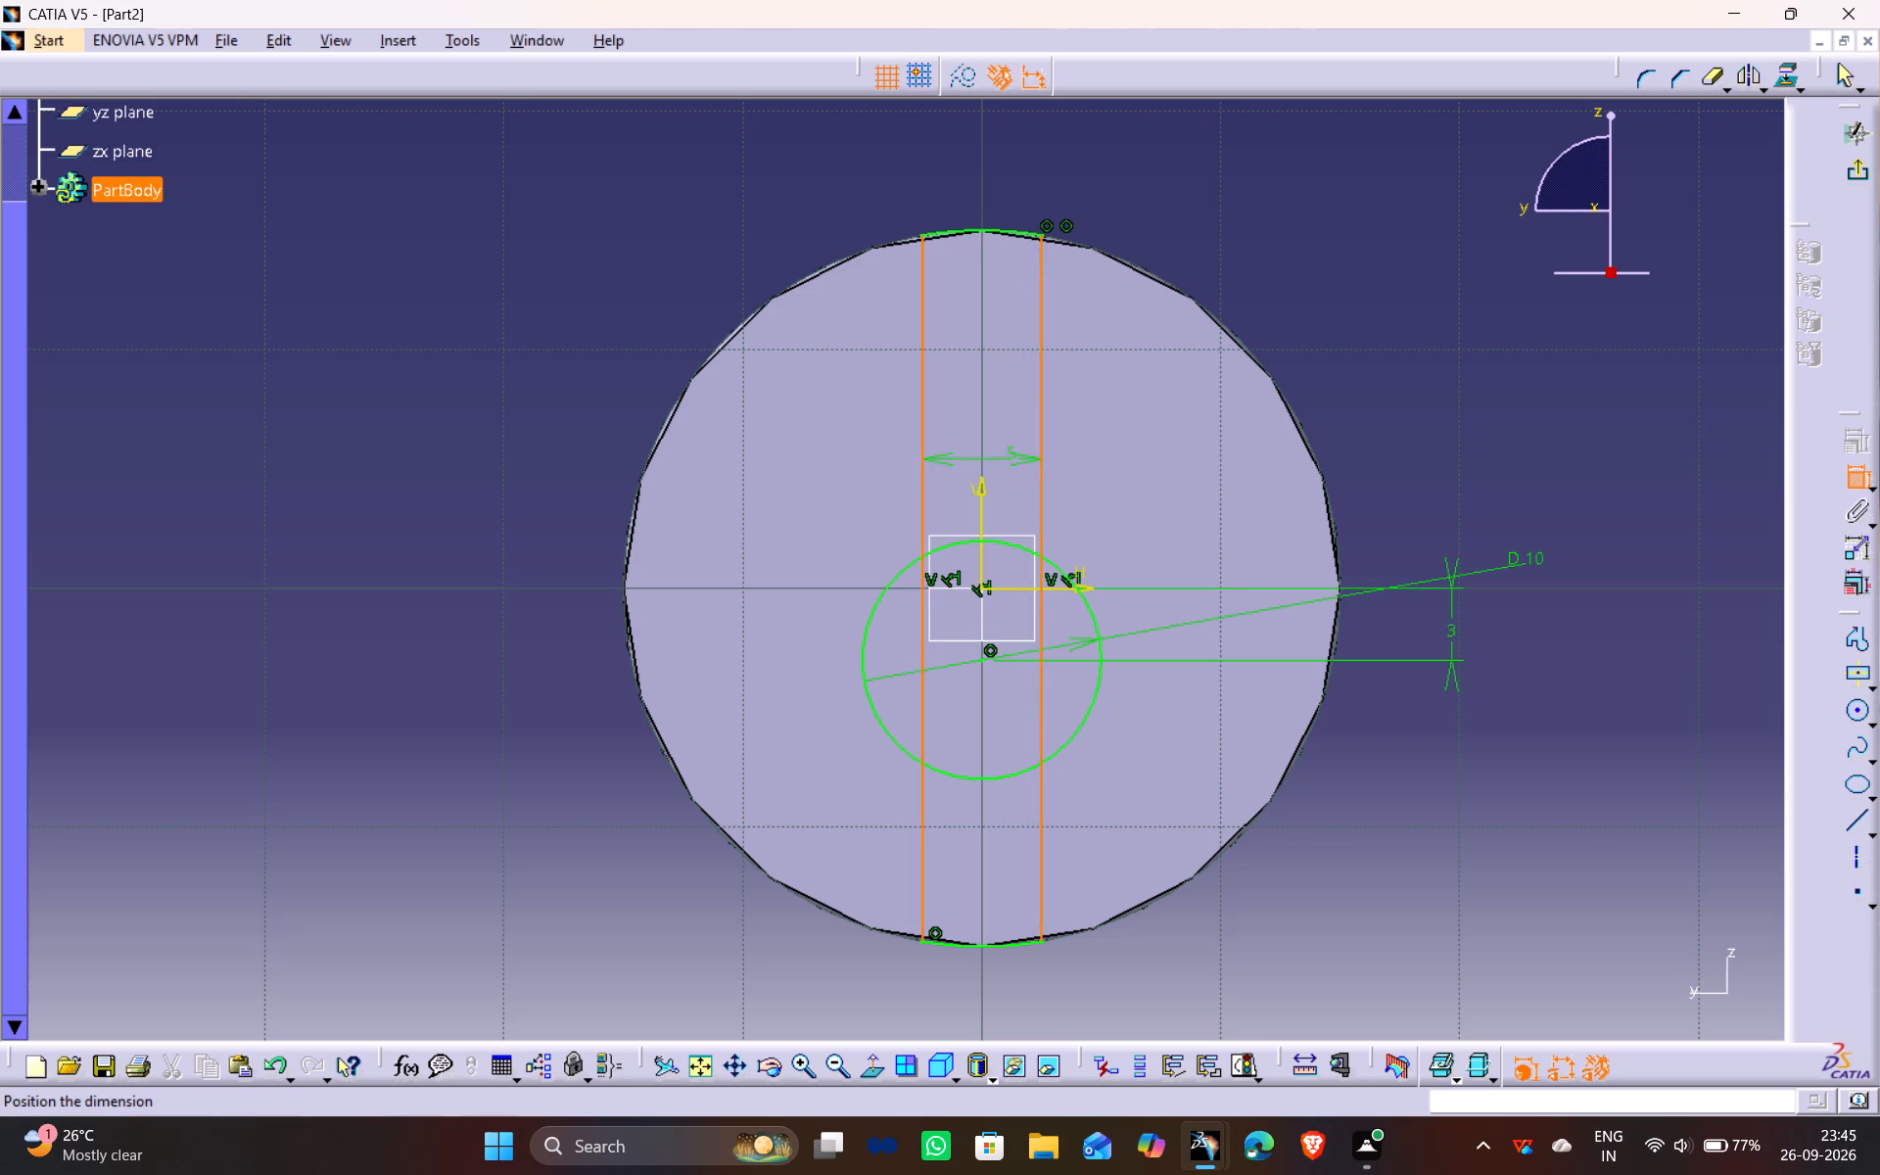
click(984, 441)
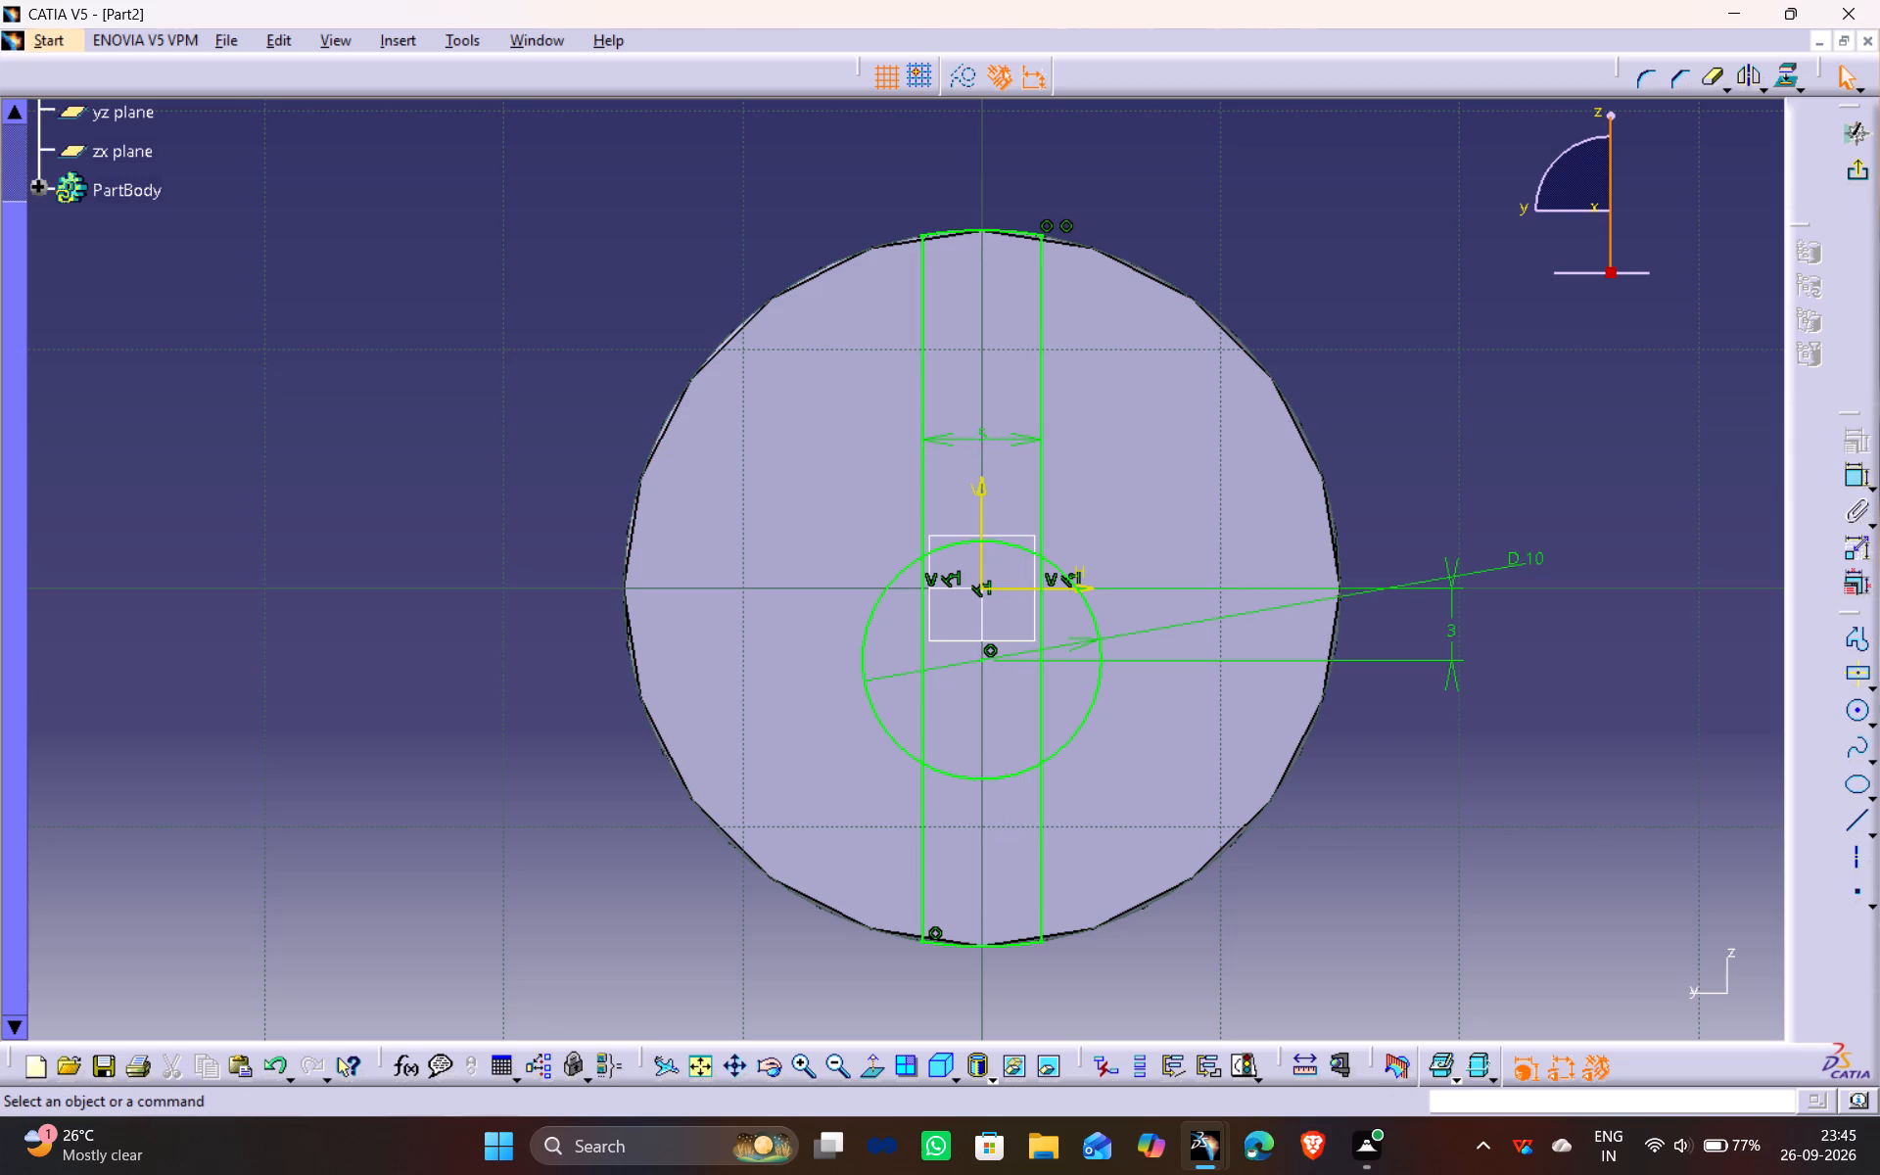
Quick Trim the 10 mm circle's upper and lower arcs that lie between the bar's side lines.
middle_drag(1418, 388, 1481, 262)
ctrl+middle_drag(1198, 596, 1200, 564)
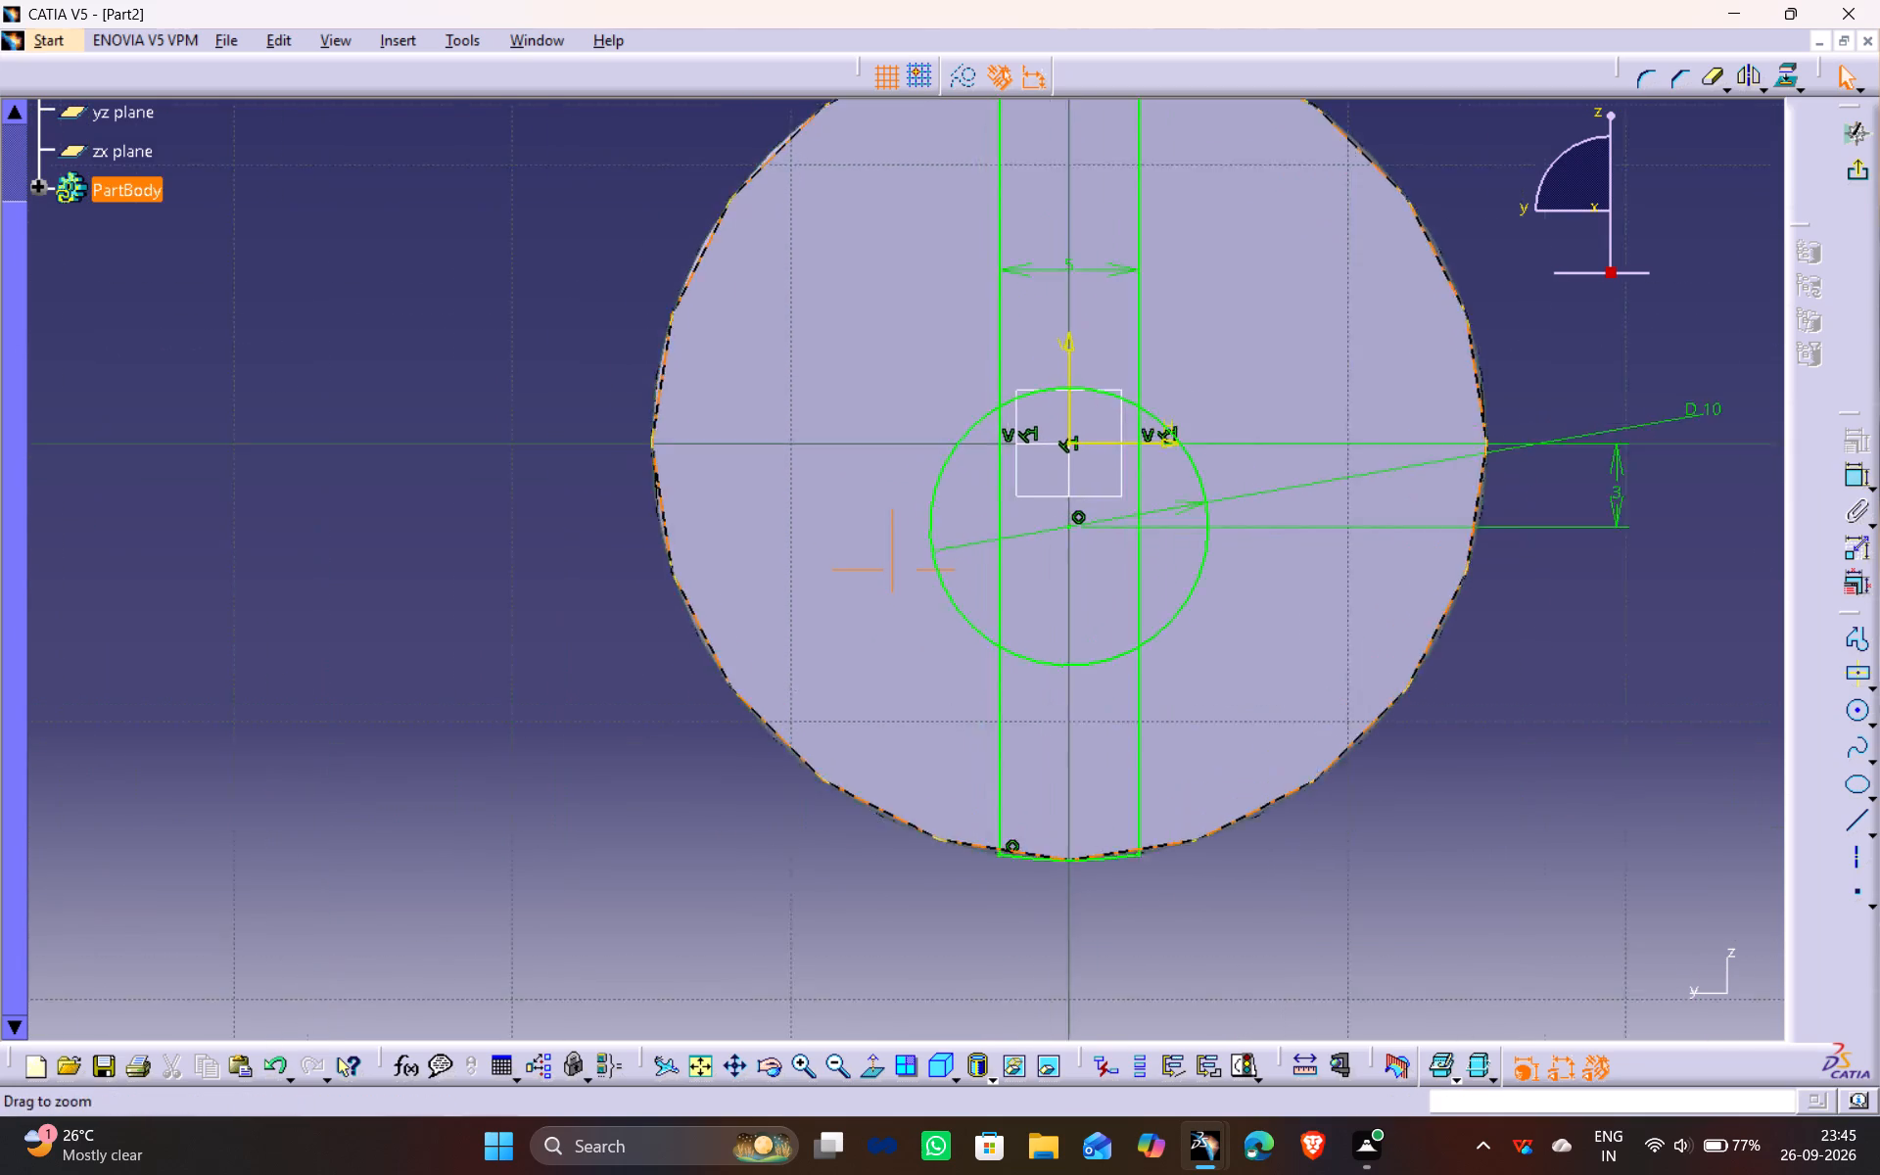
ctrl+middle_drag(1200, 564, 1209, 506)
middle_drag(1326, 409, 1297, 446)
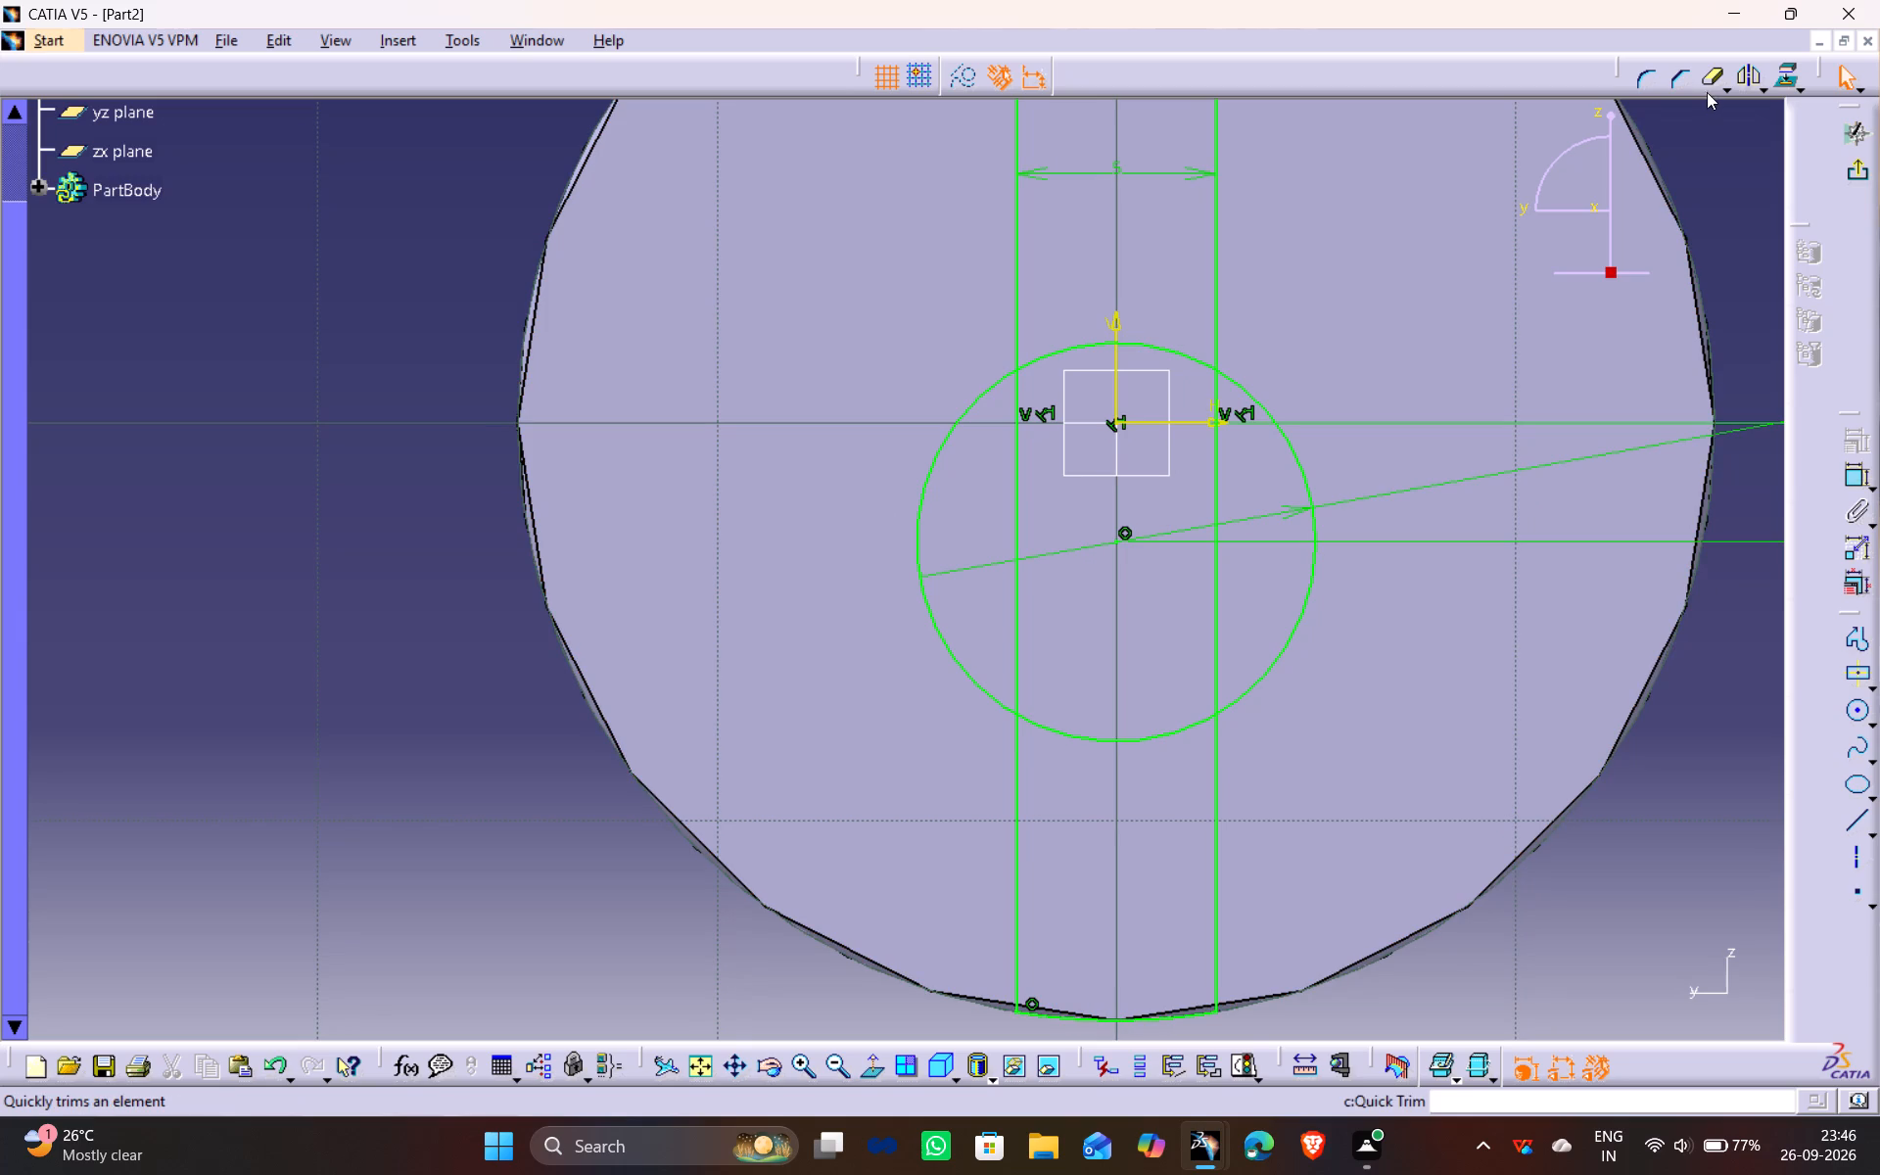
click(1709, 89)
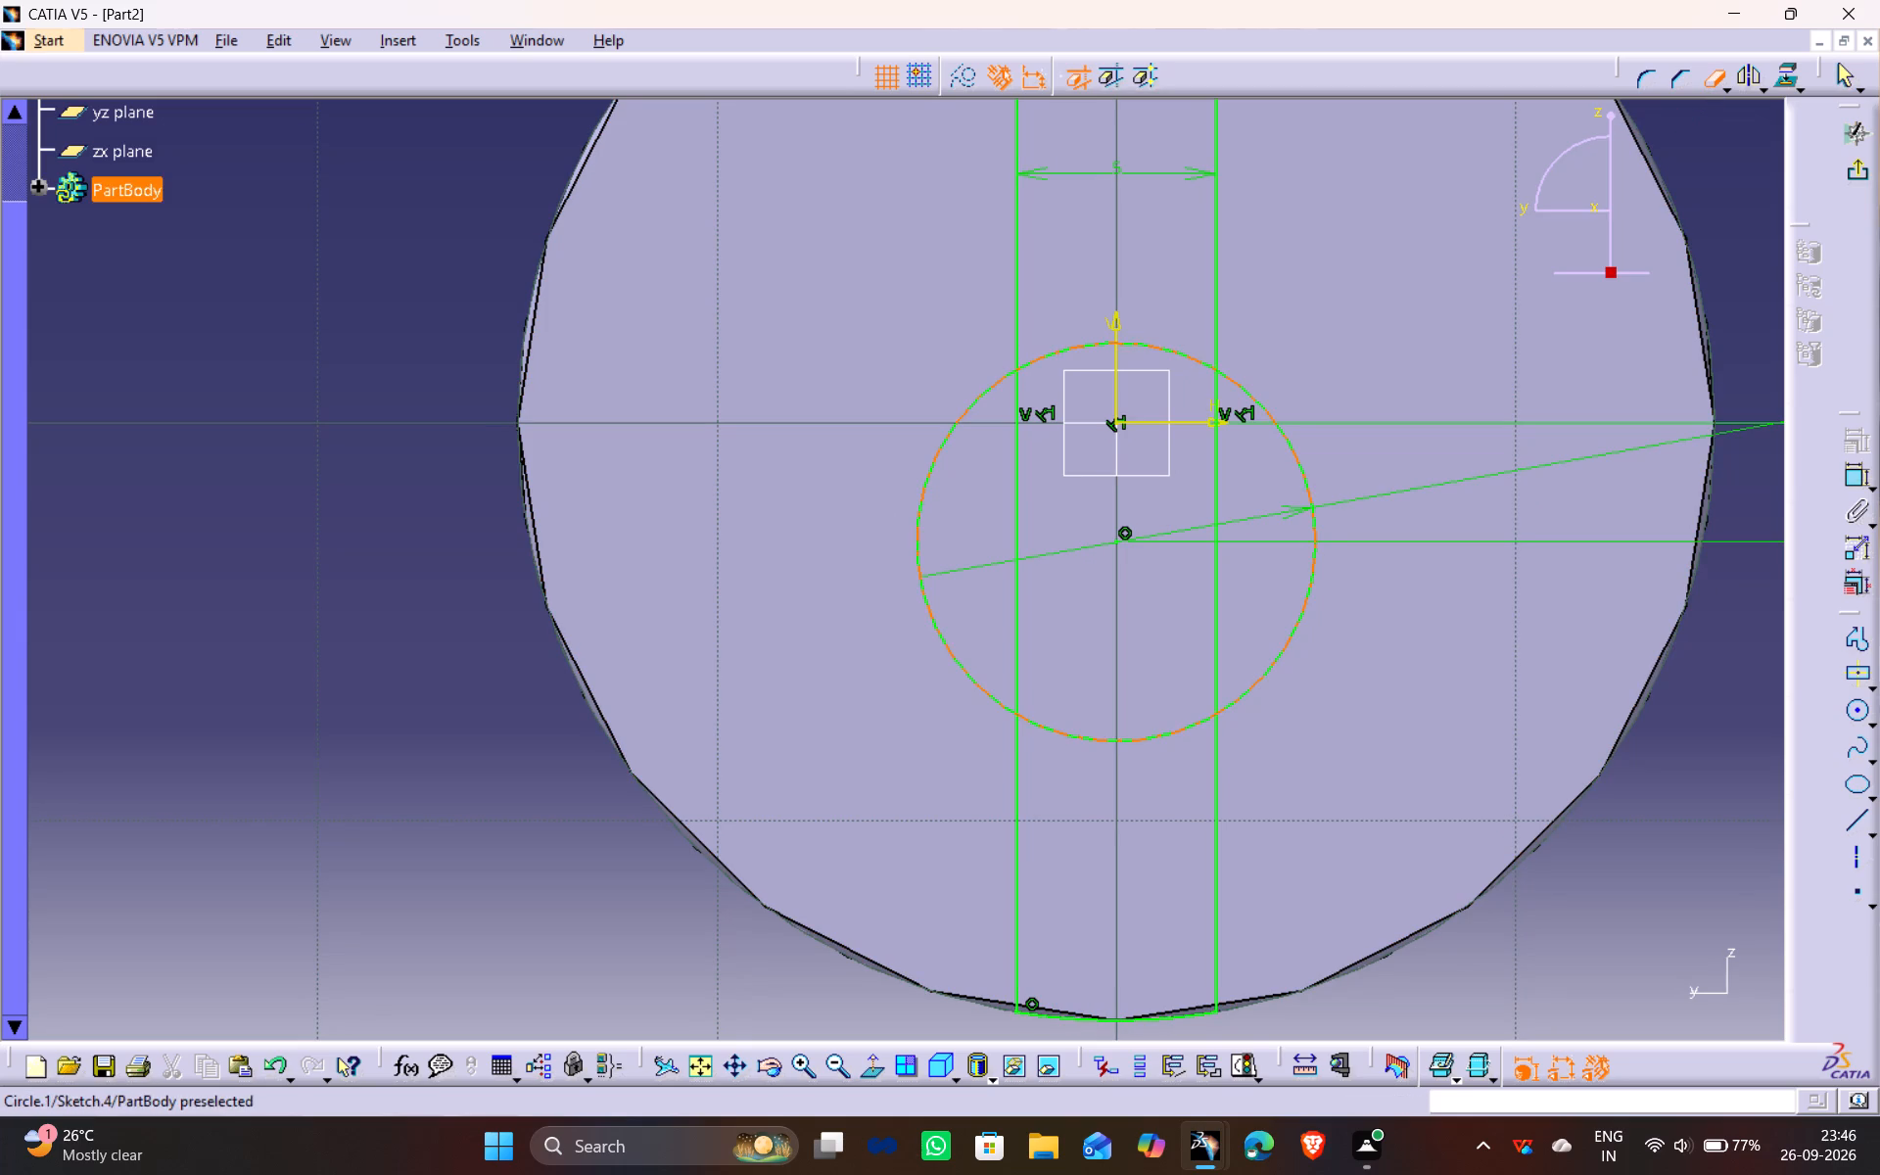
click(1042, 354)
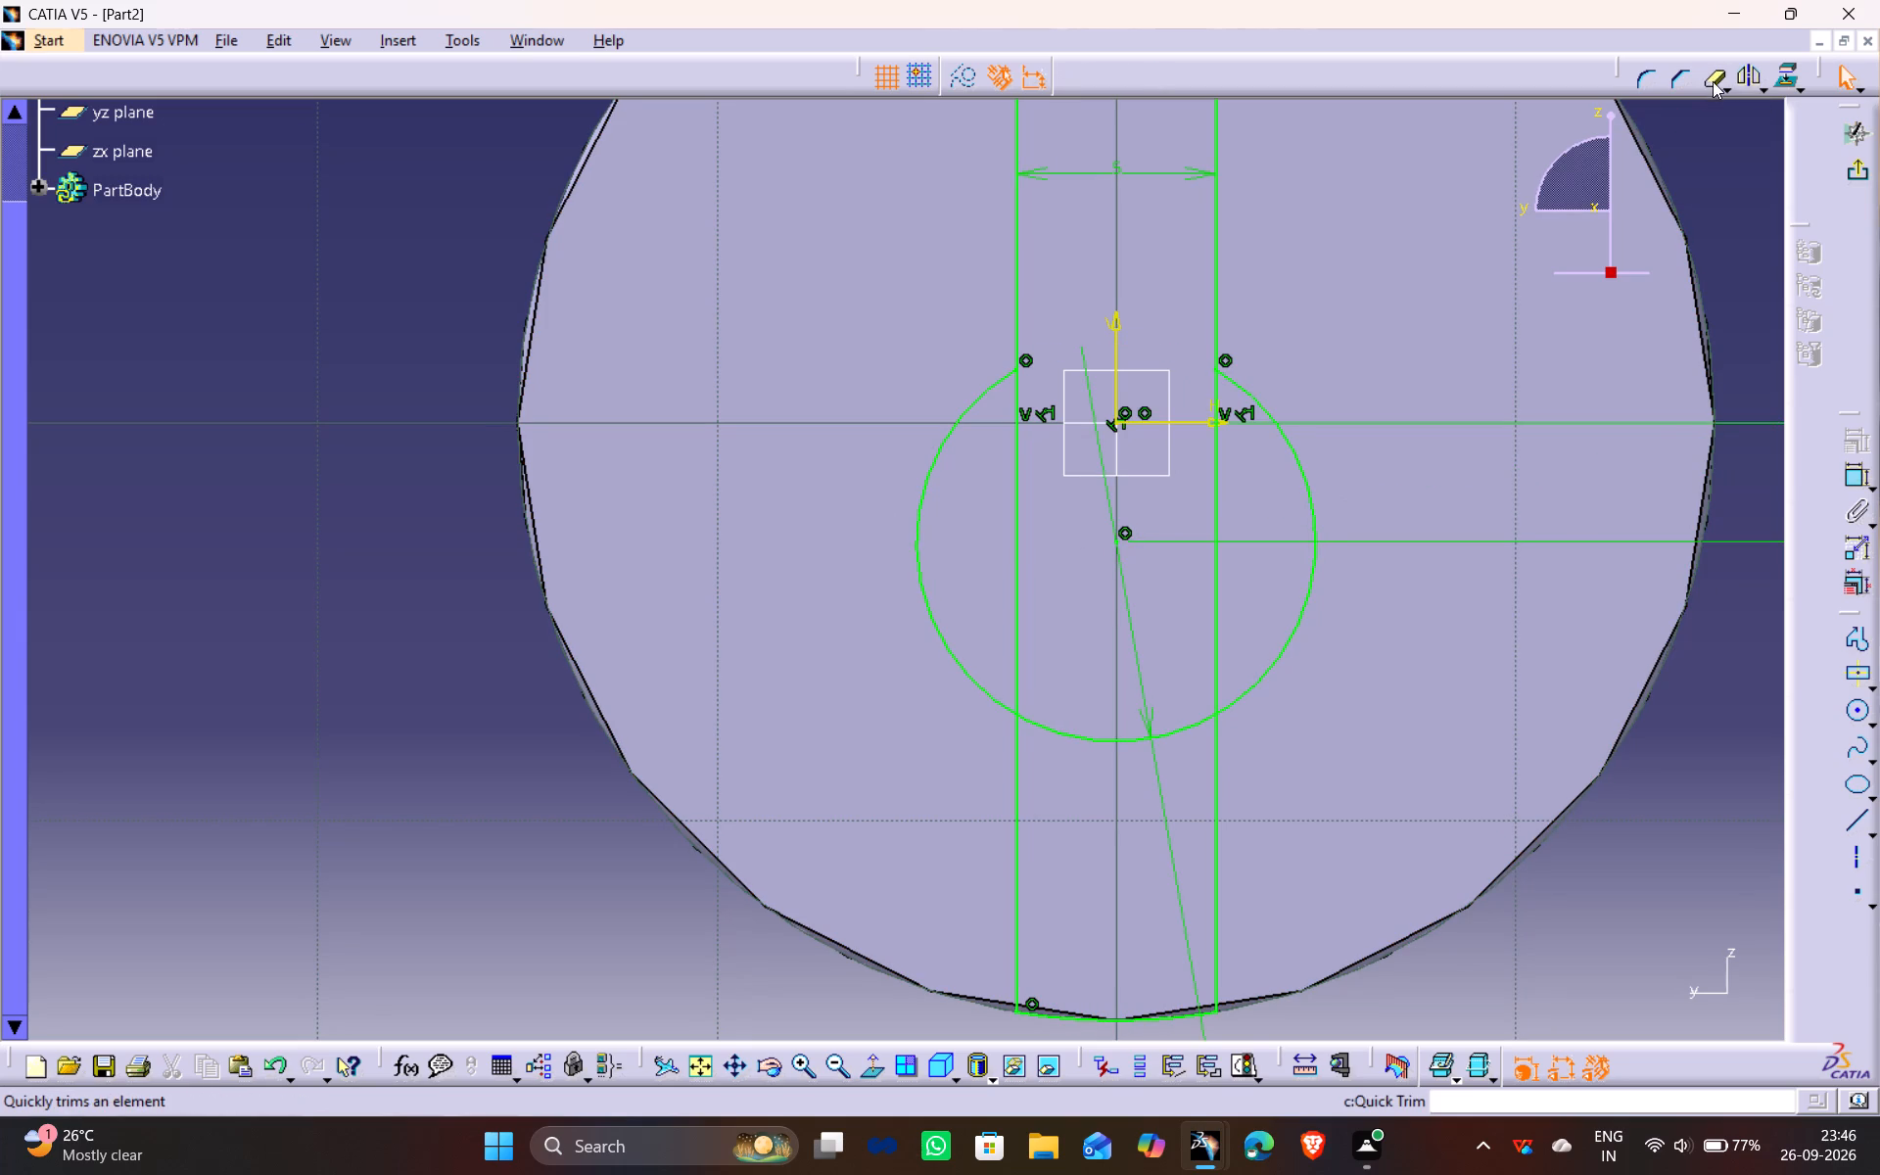
click(1713, 79)
click(1140, 741)
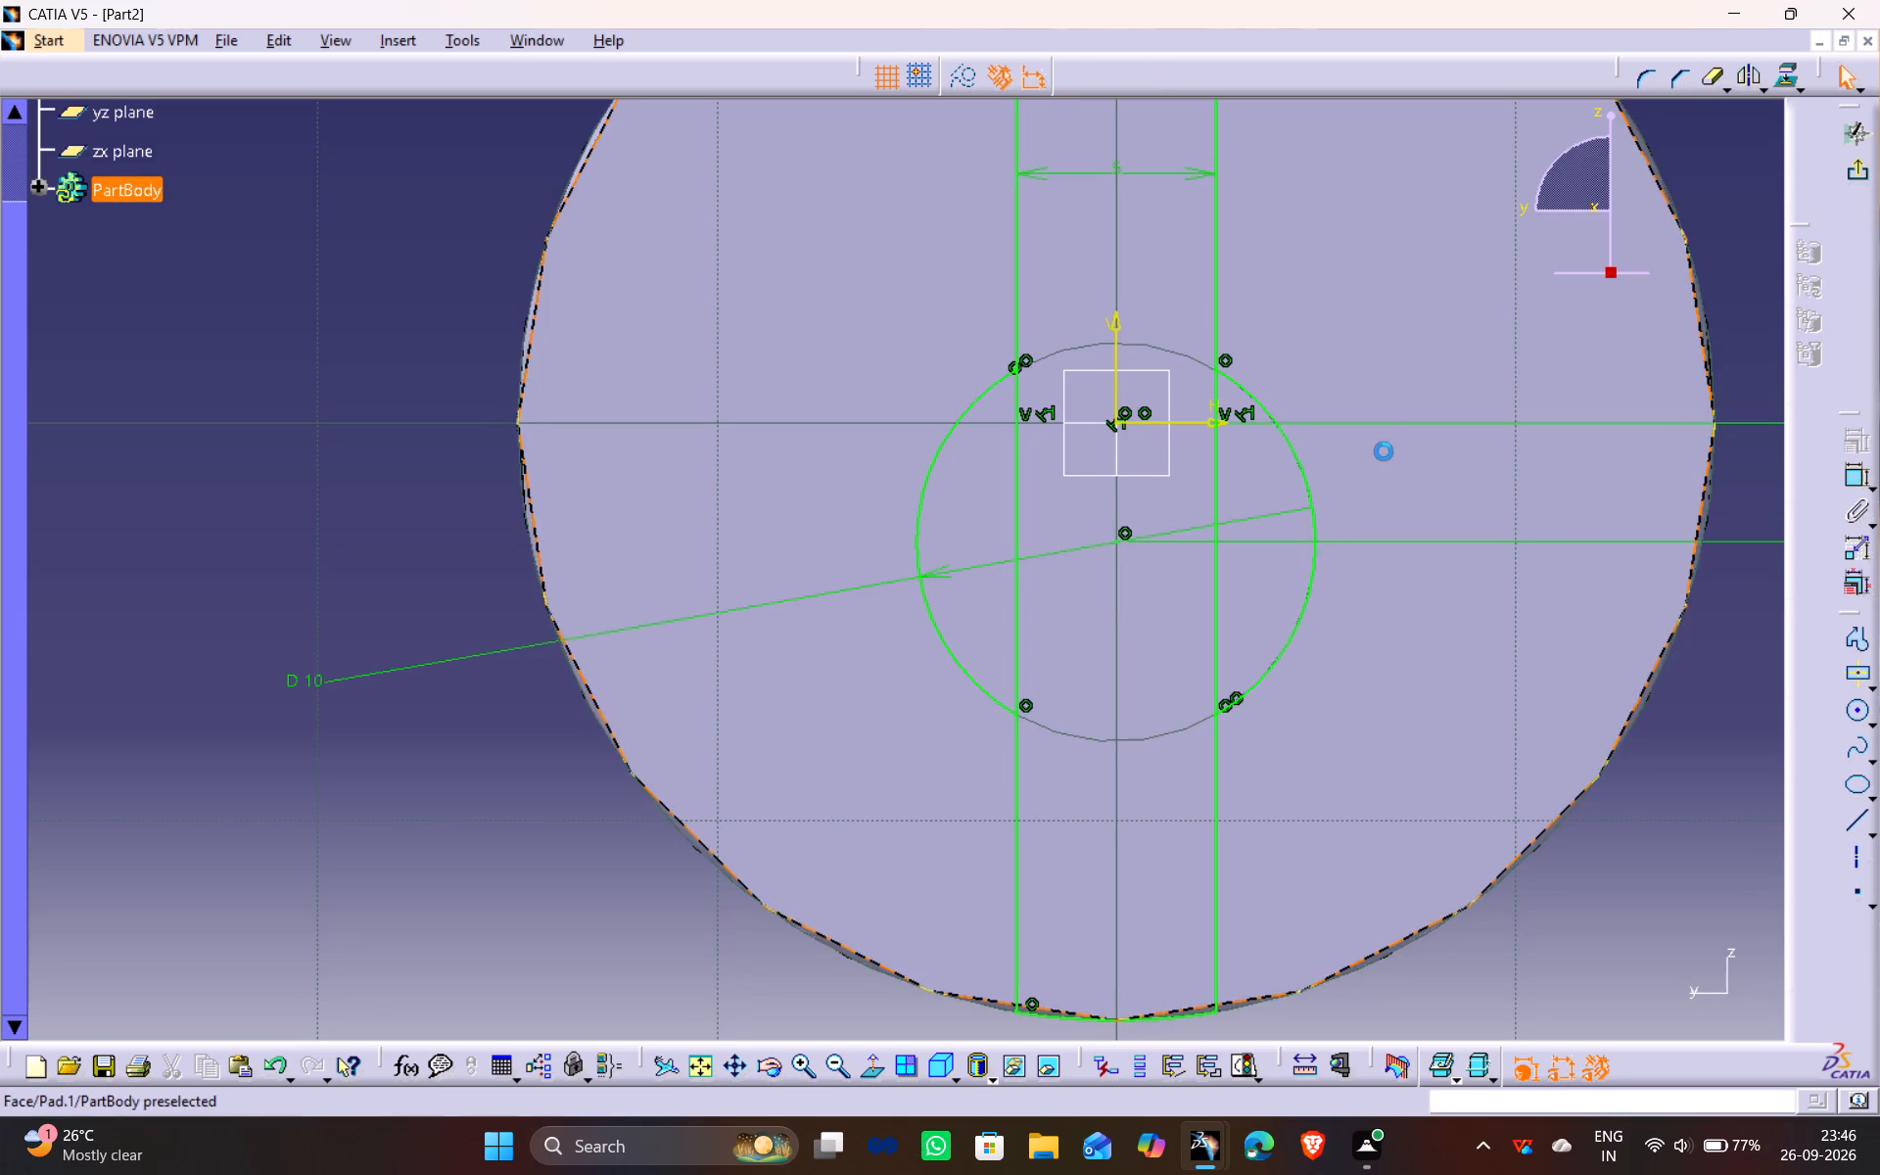
Quick Trim the segments of both side lines that run inside the 10 mm circle.
click(1715, 73)
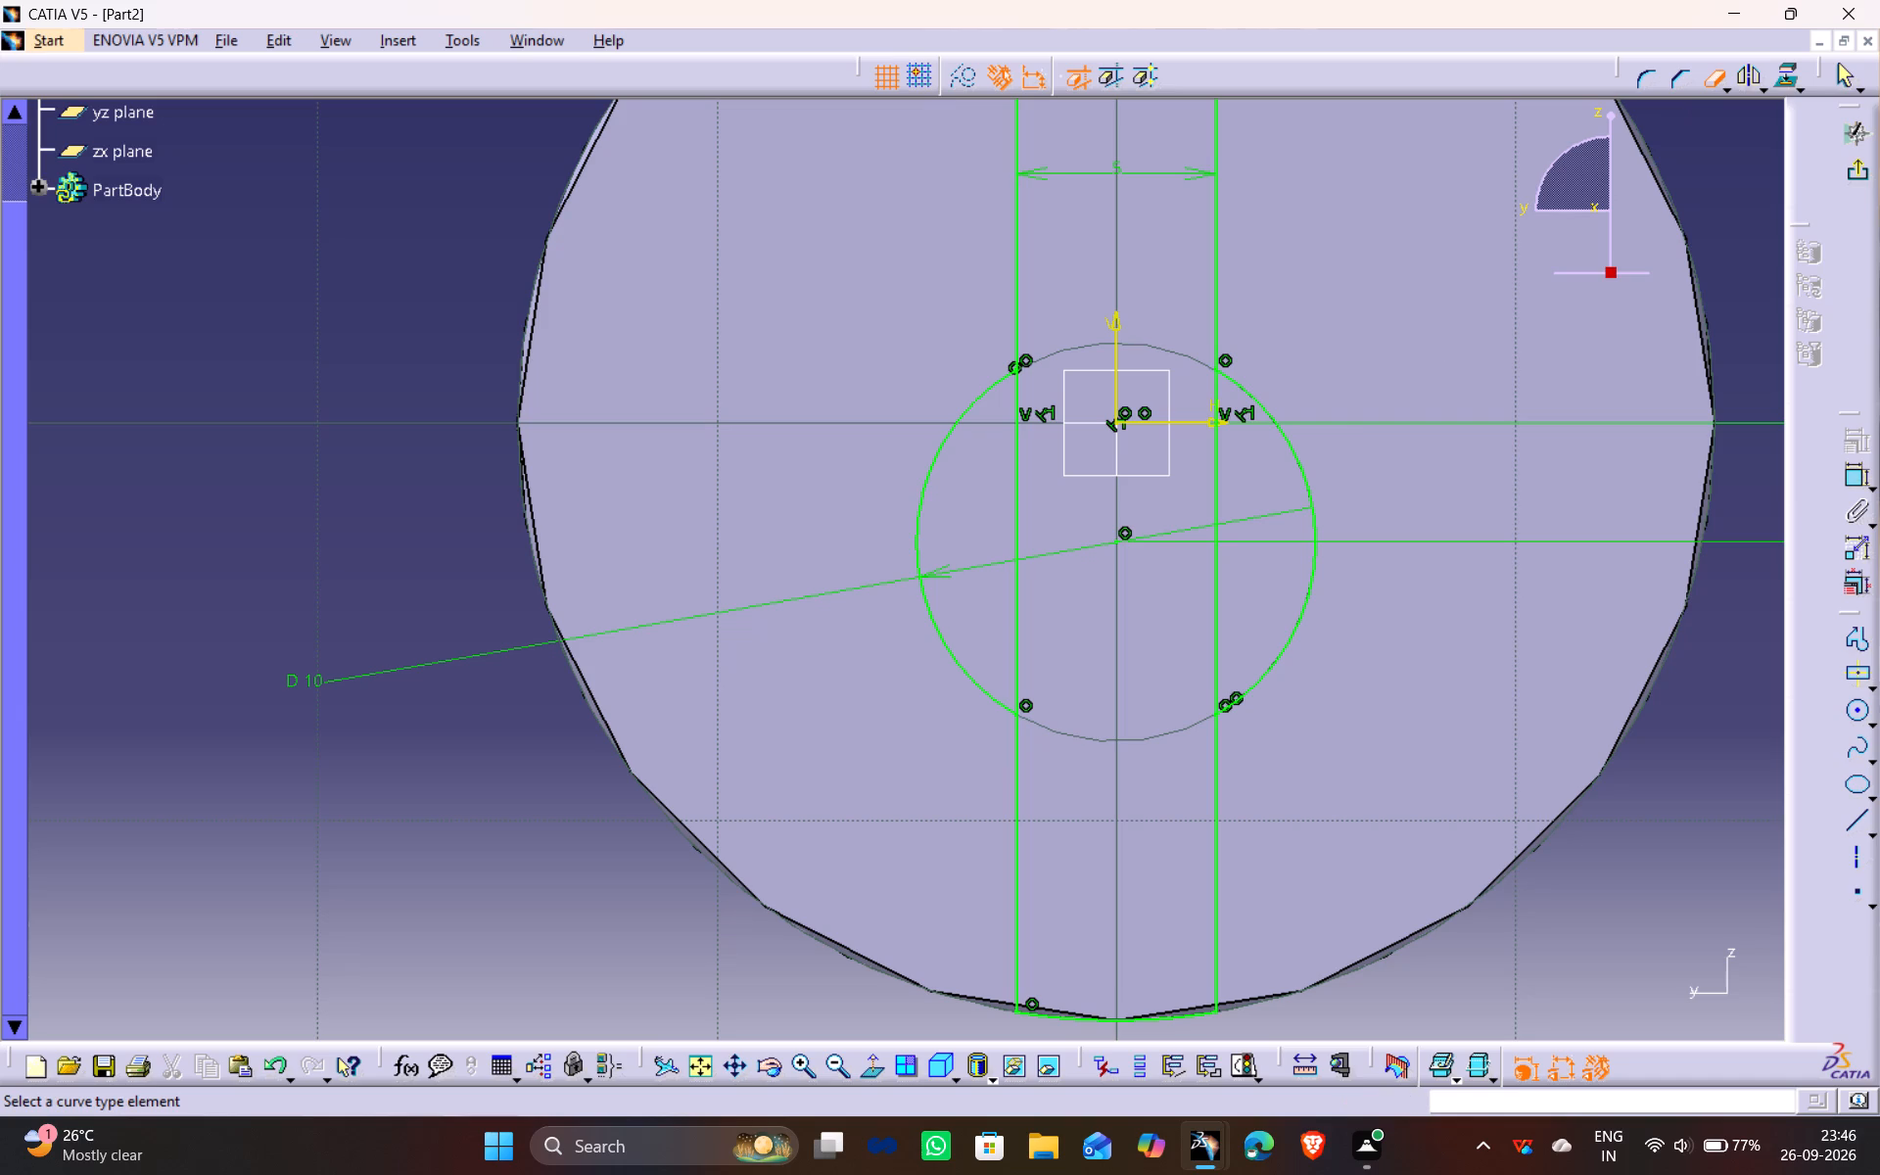
click(1218, 611)
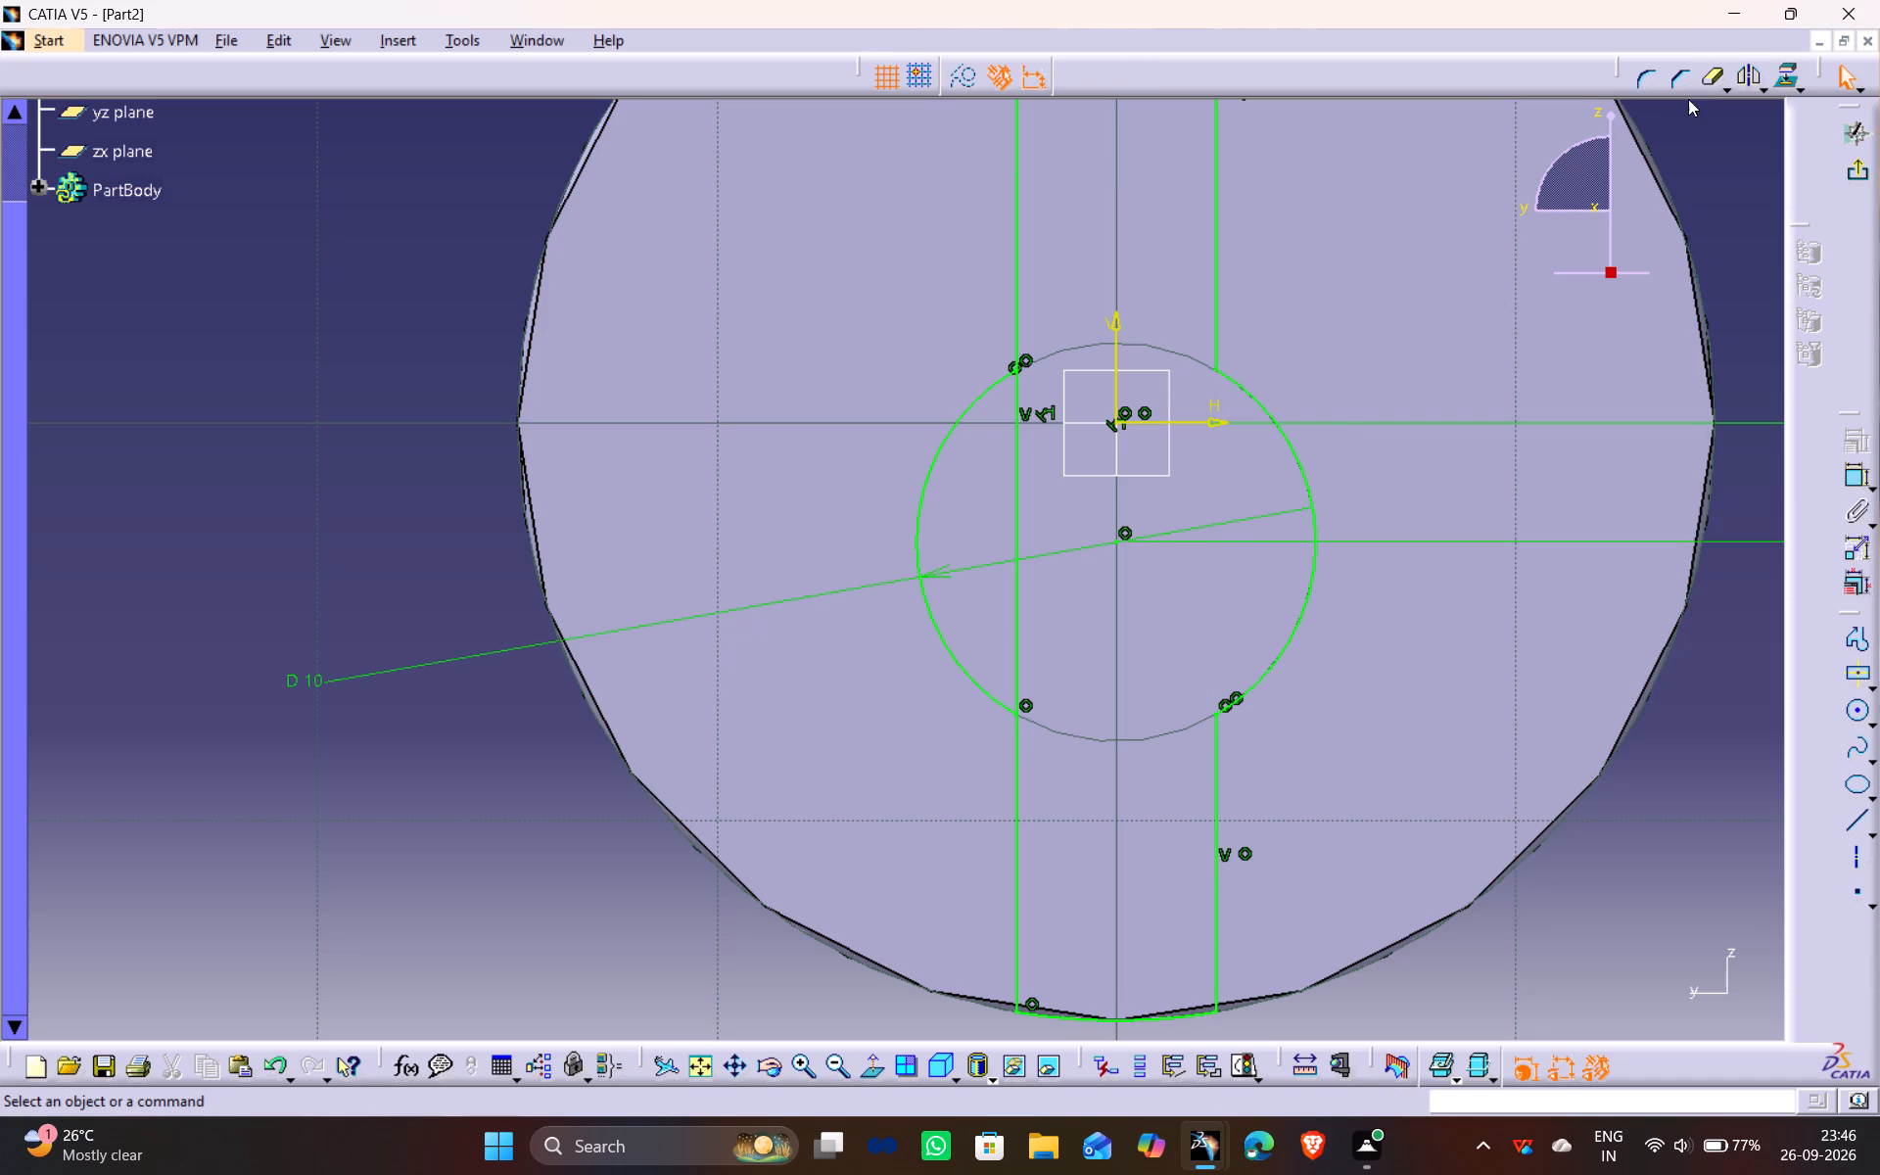
click(1709, 79)
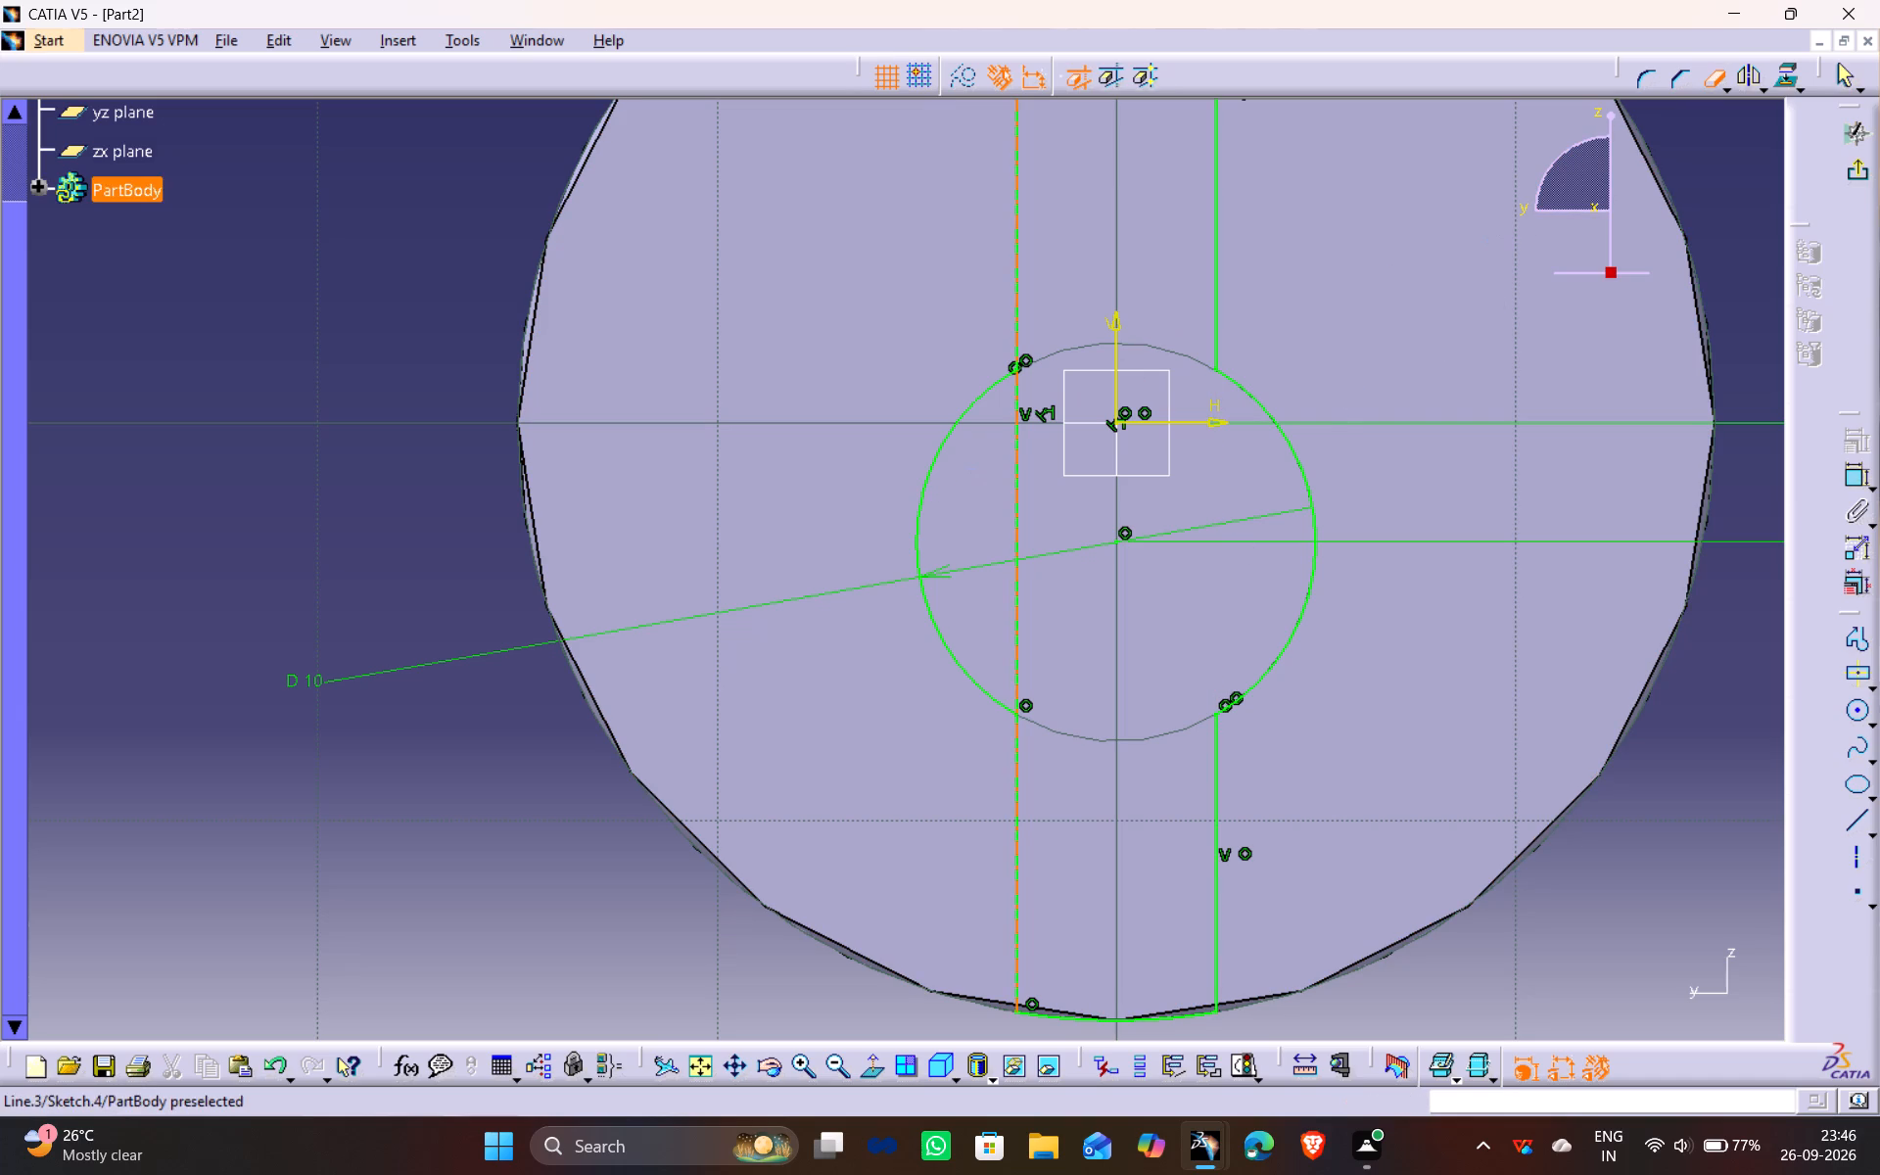
click(1020, 503)
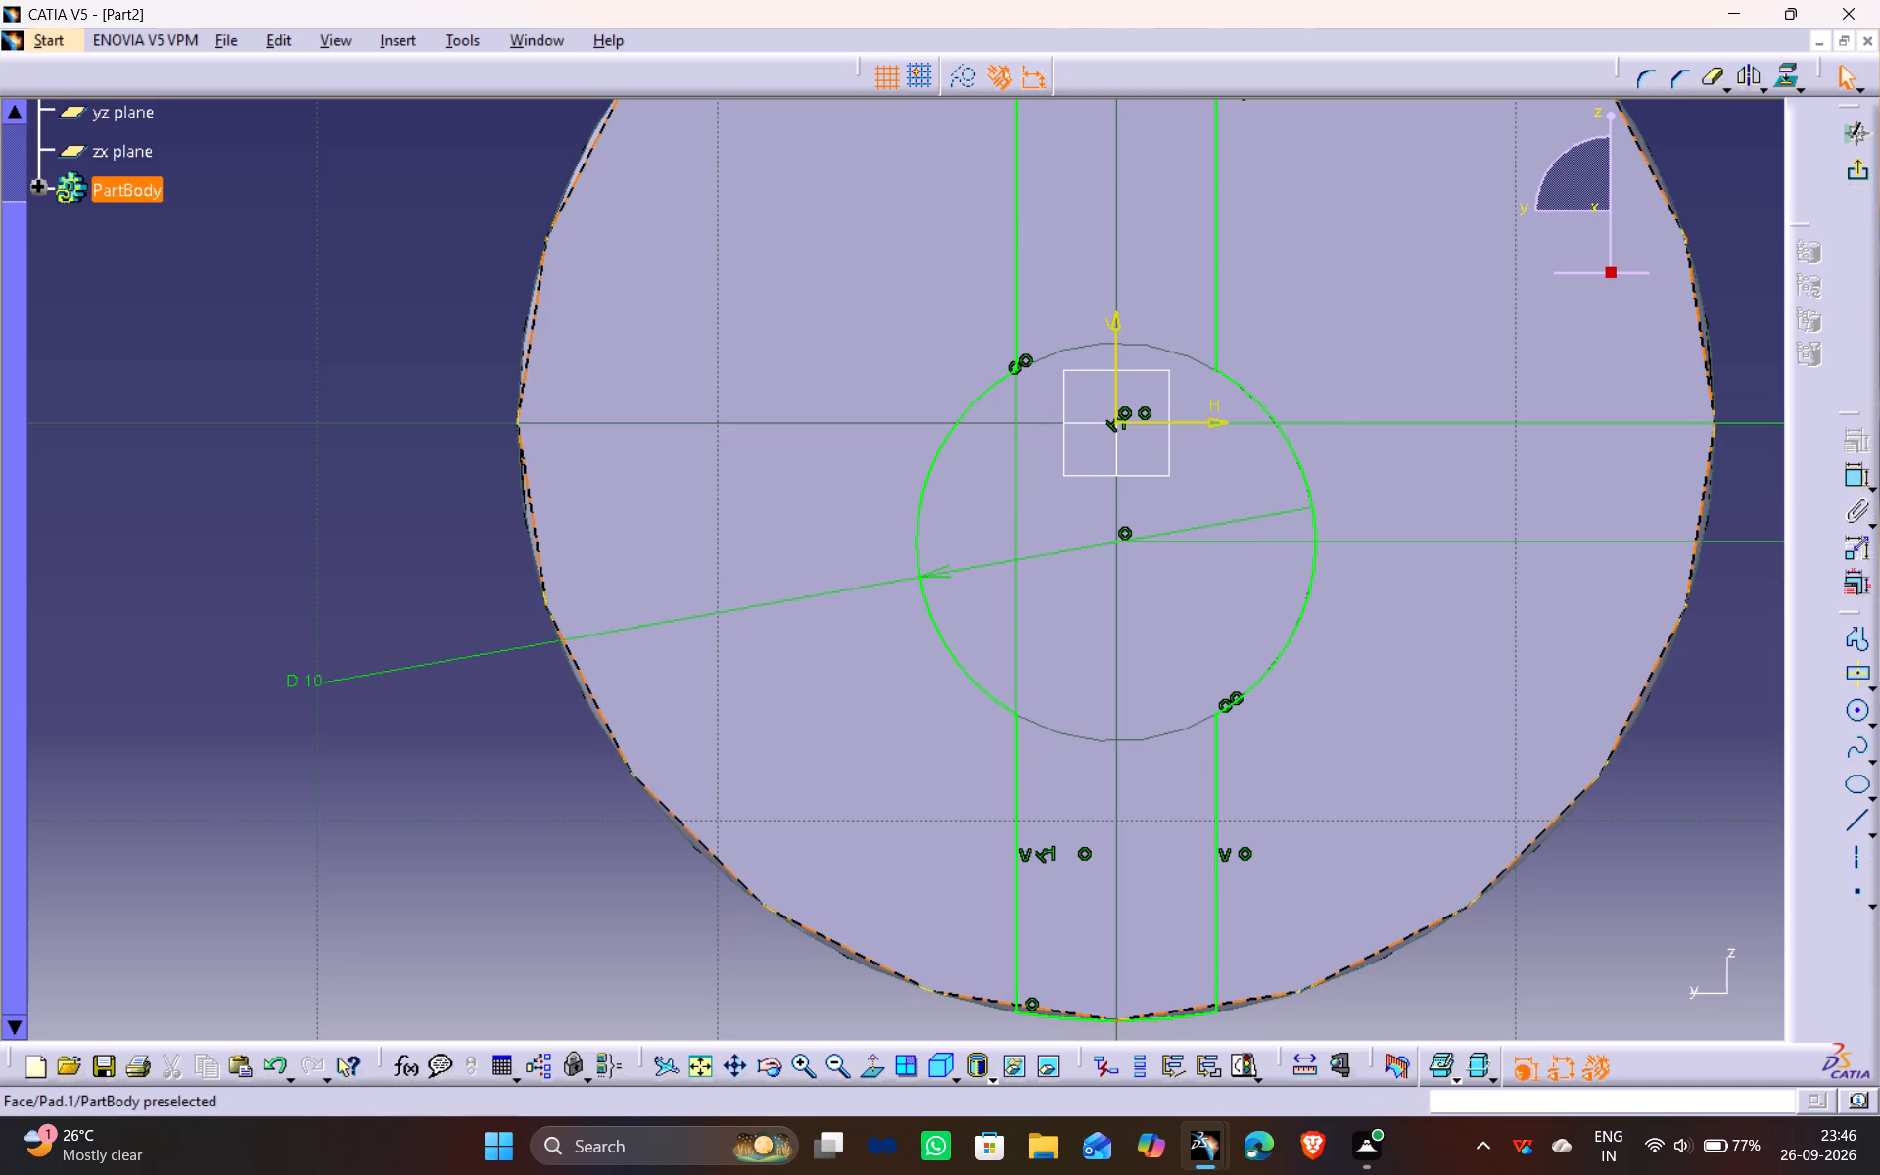
Exit the sketch and pad the trimmed bar-and-circle profile 5 mm outward from the disc face.
ctrl+middle_drag(1122, 211, 1111, 305)
click(1374, 206)
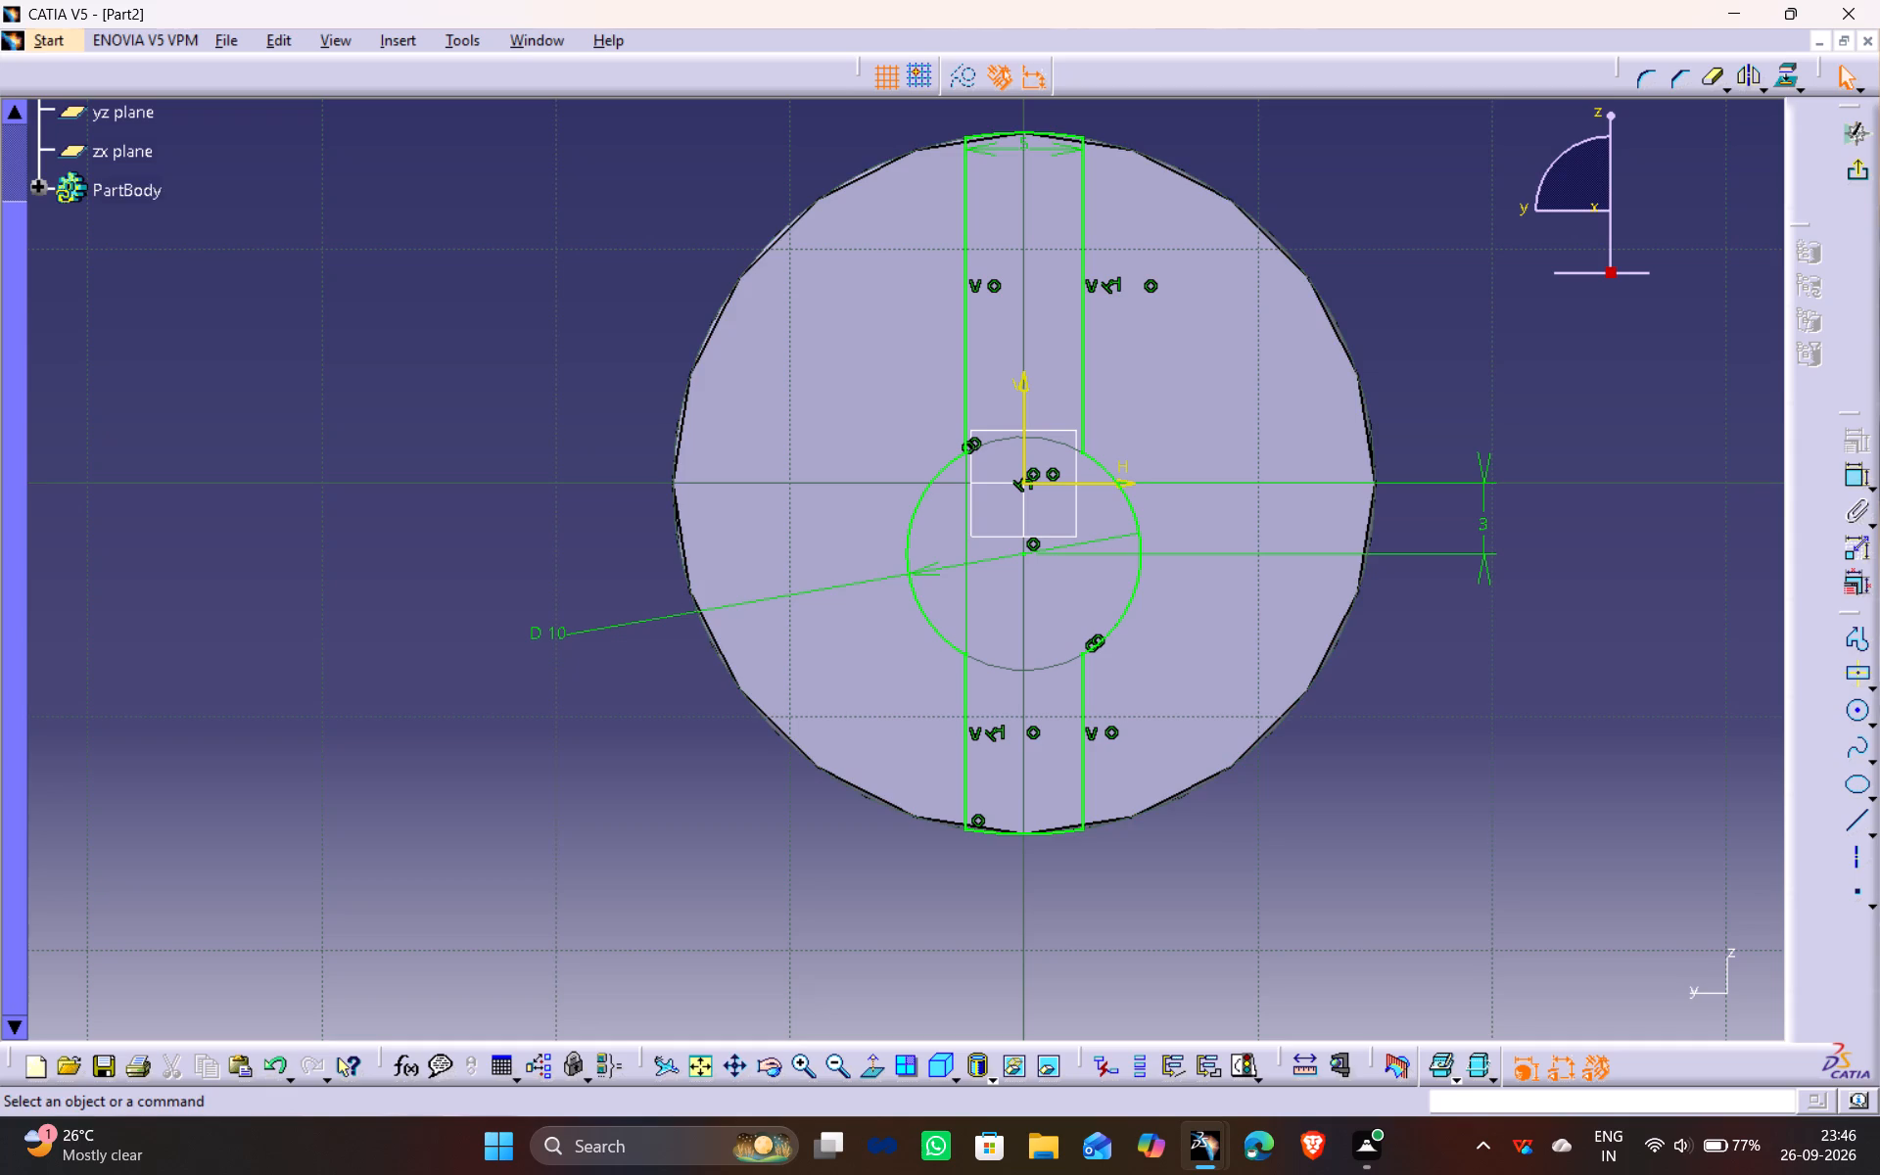
click(1855, 175)
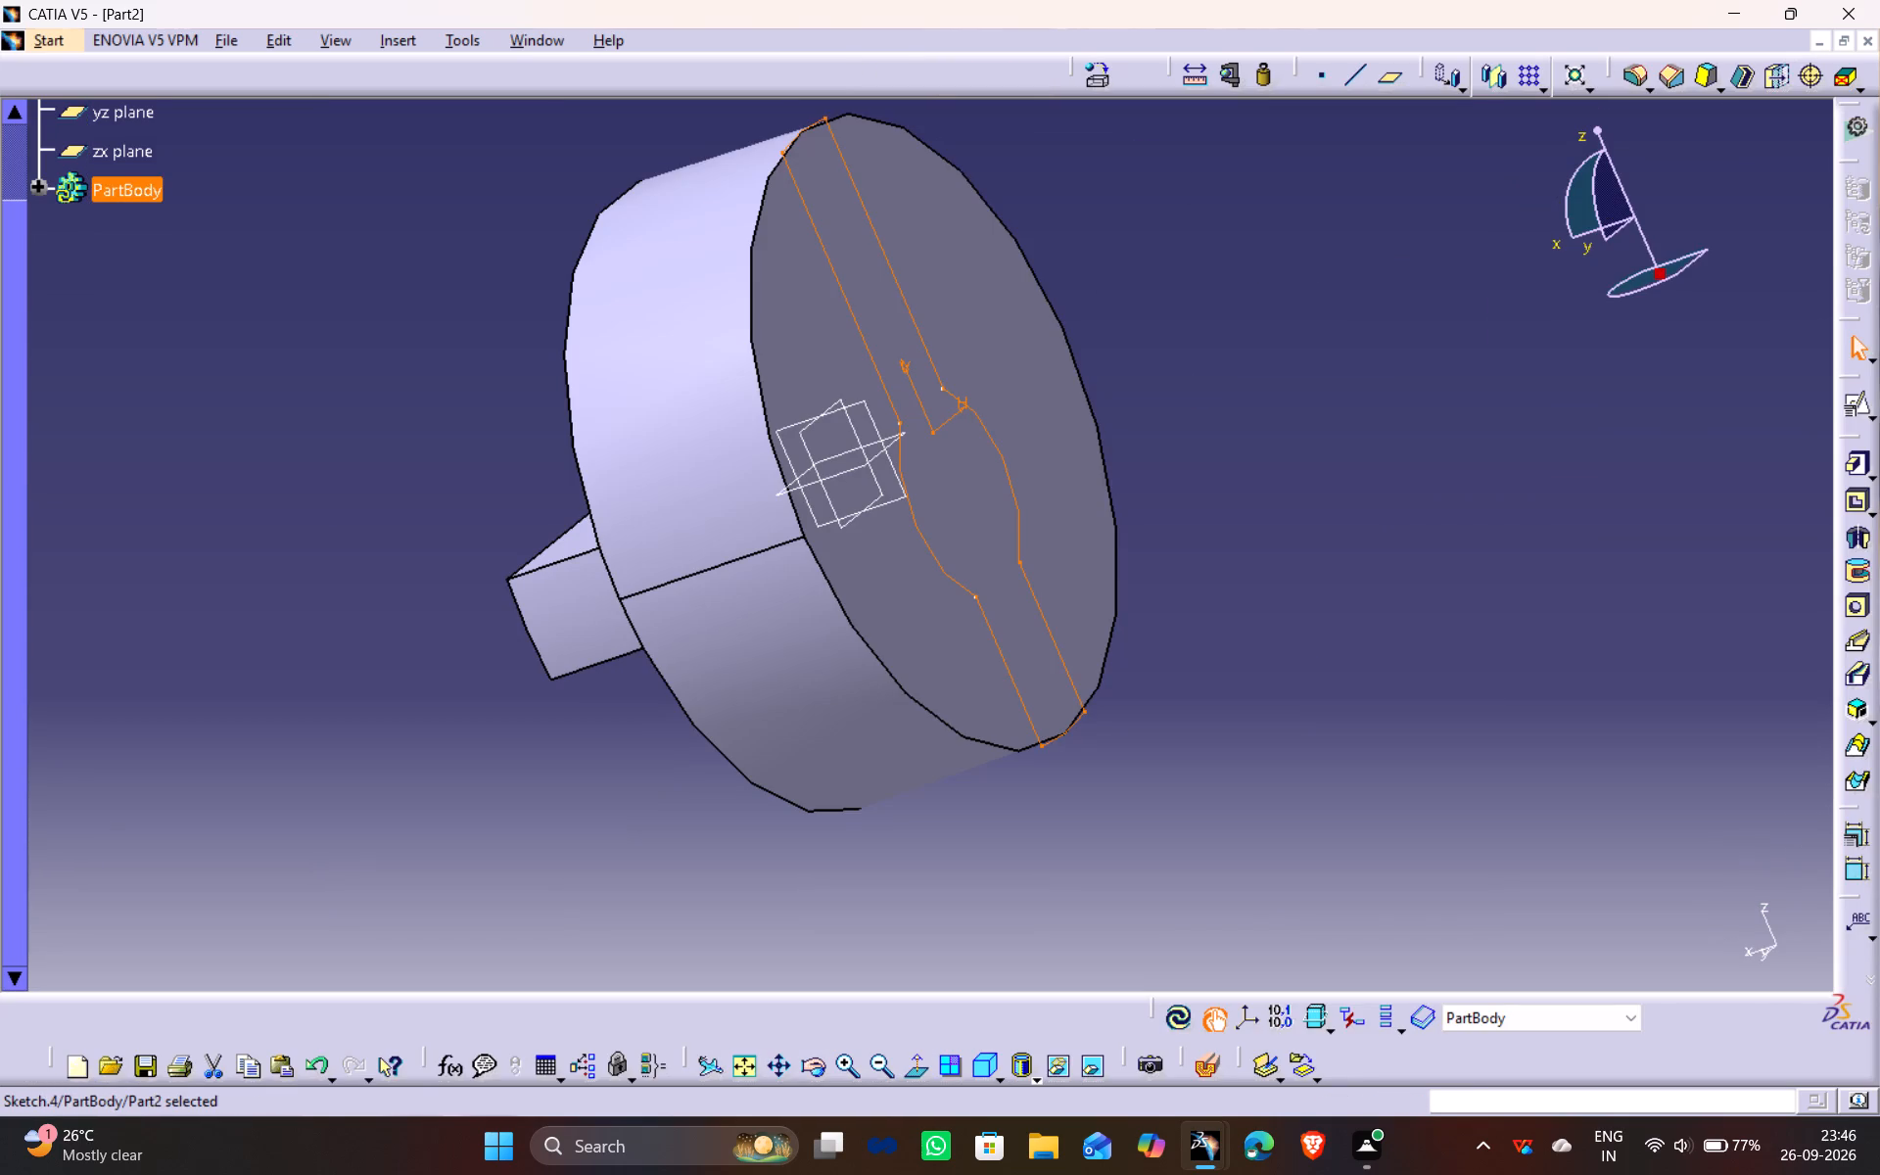
click(1858, 466)
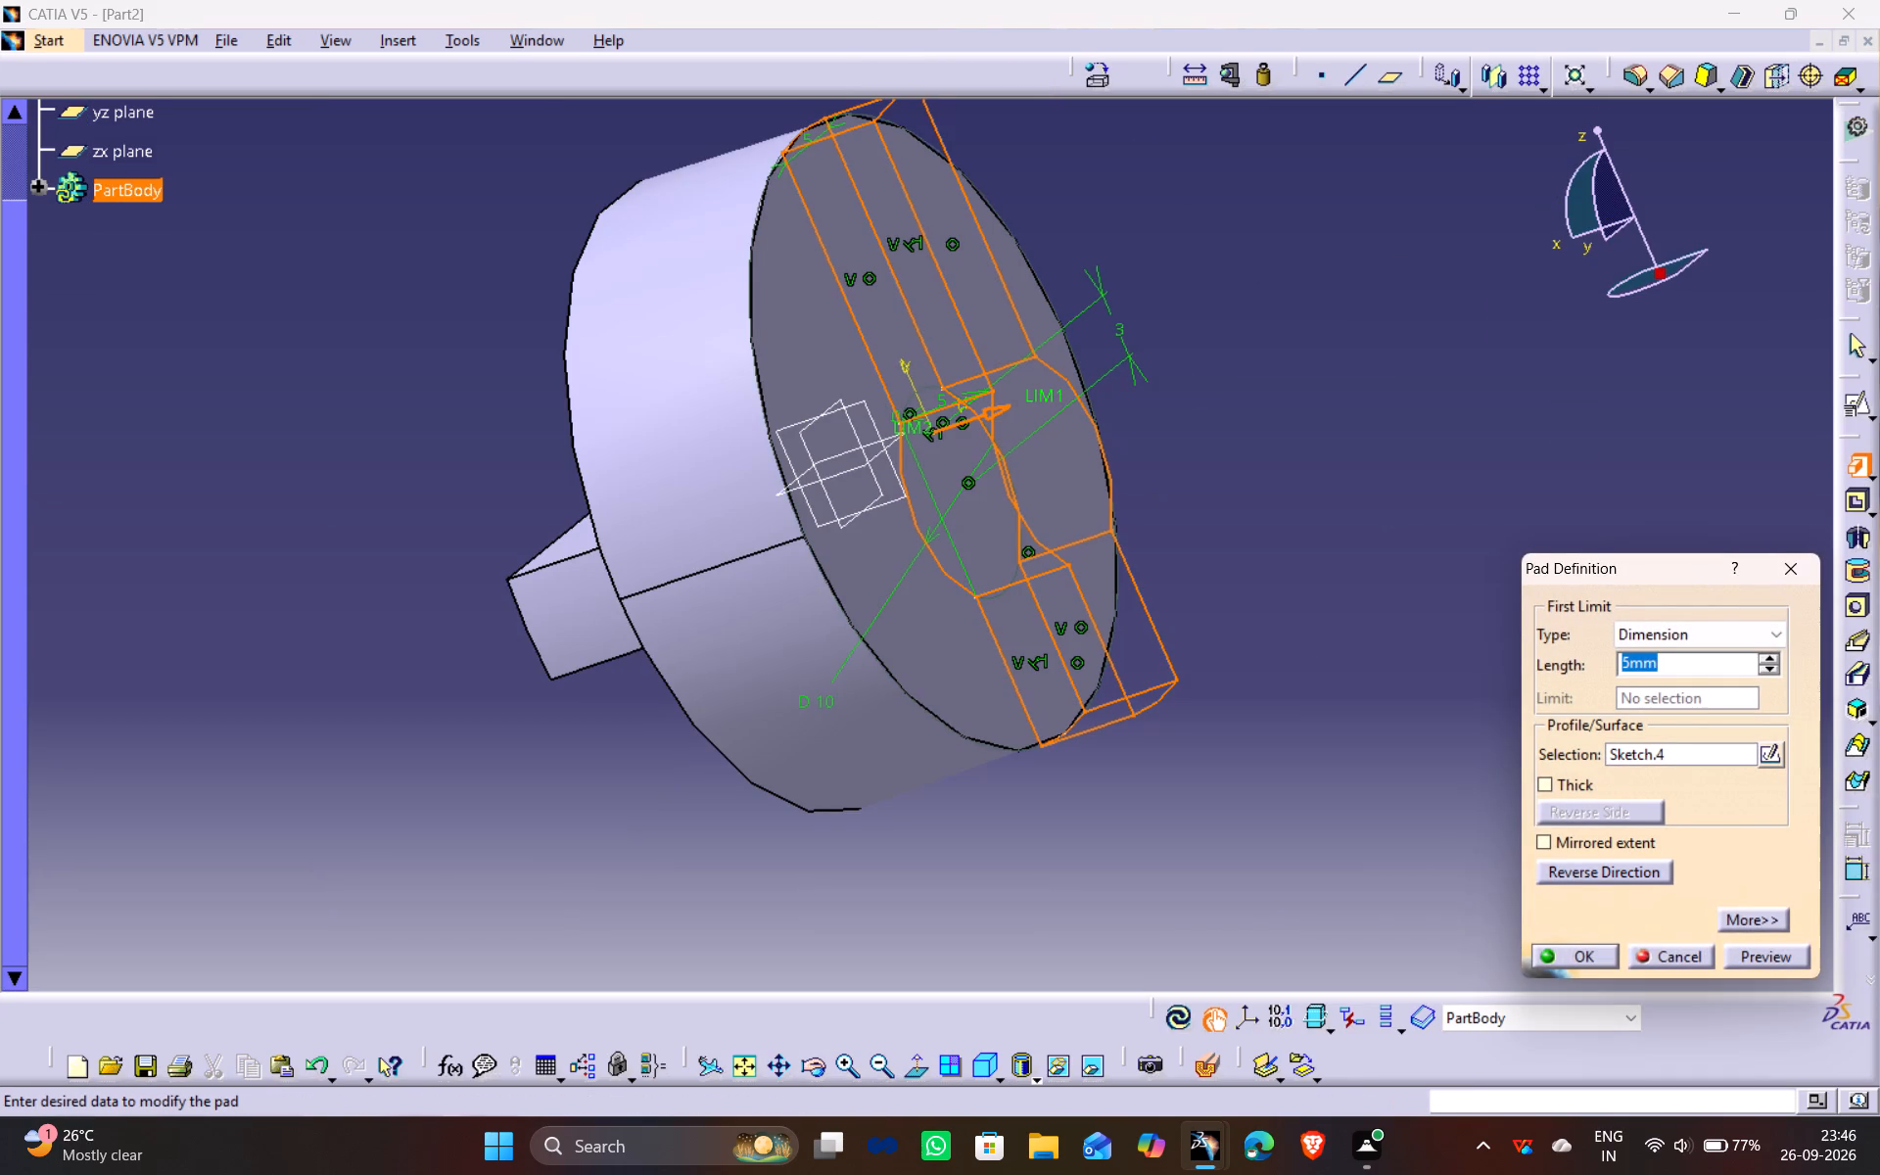
click(1767, 955)
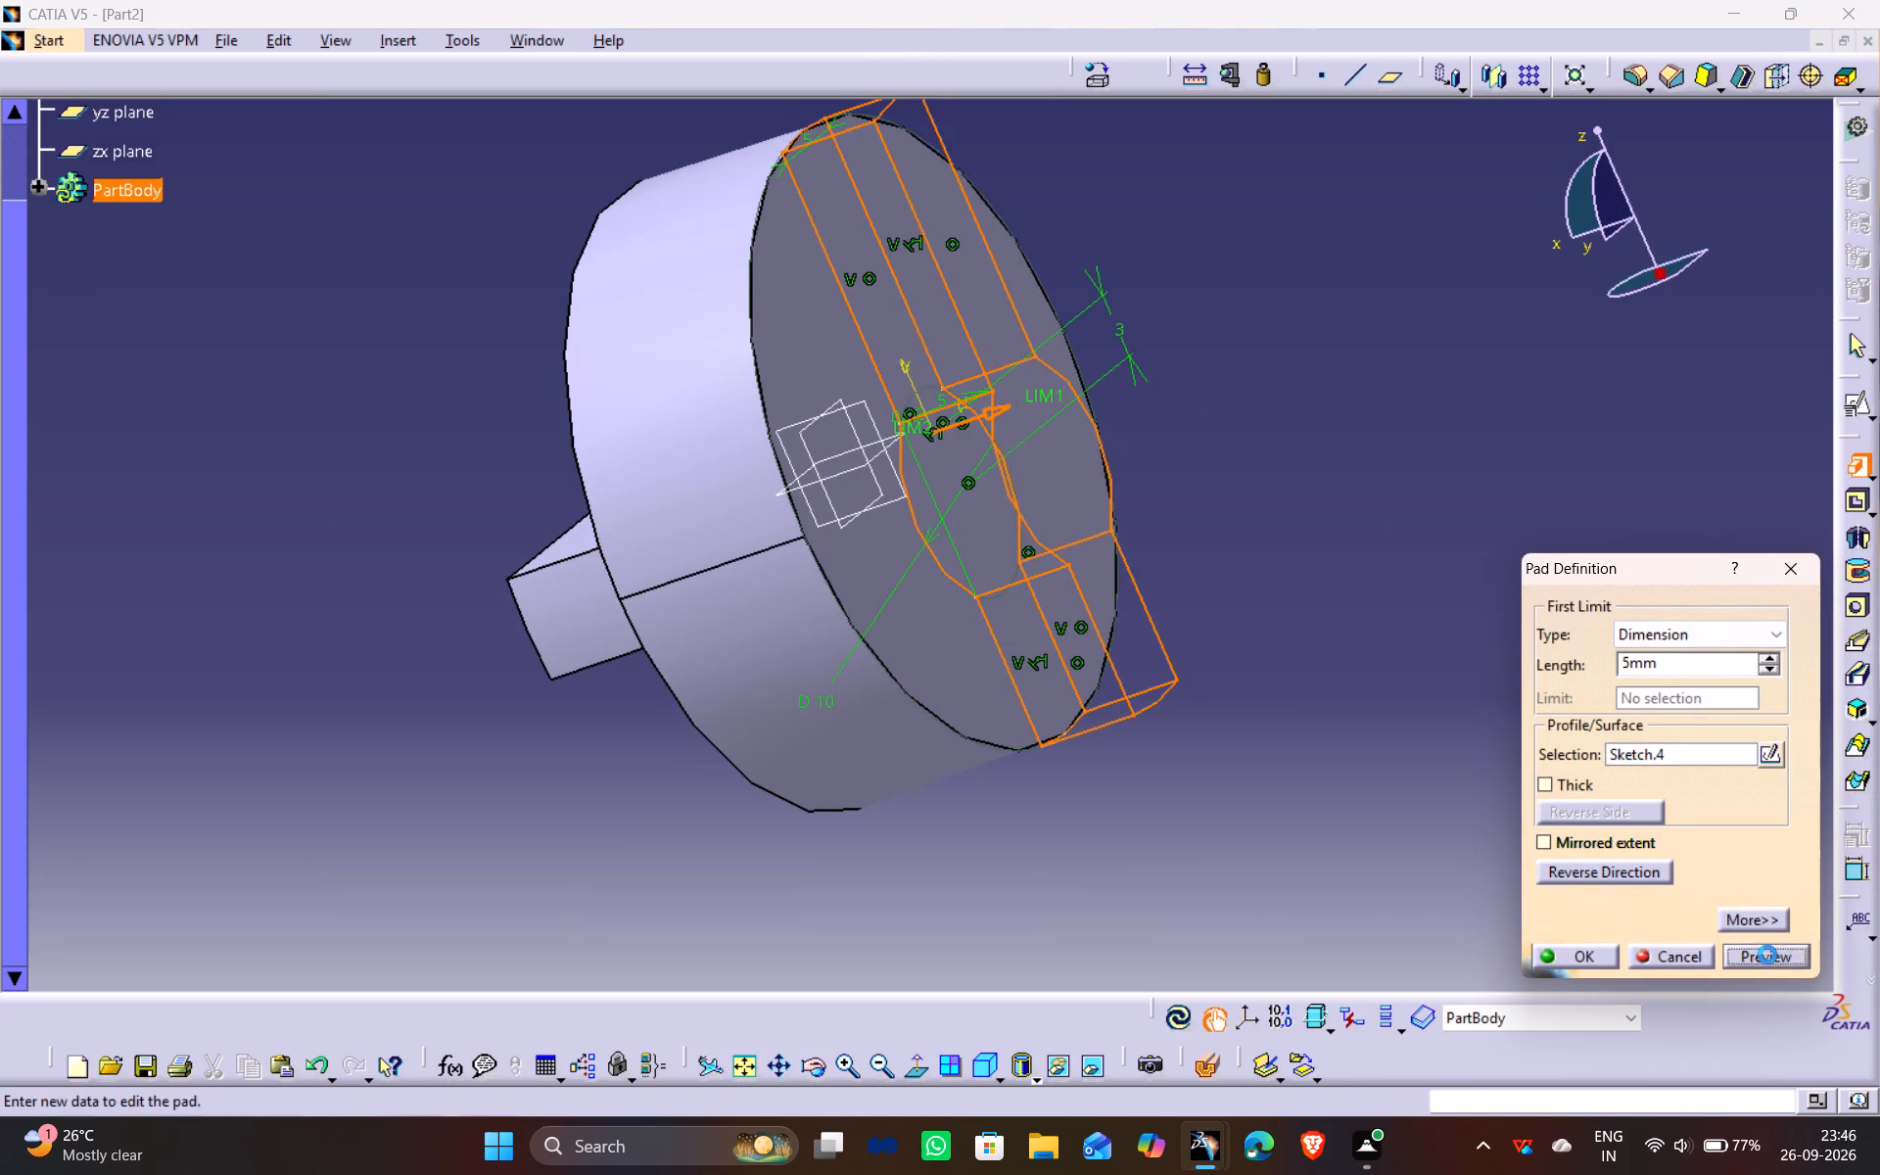
click(1597, 958)
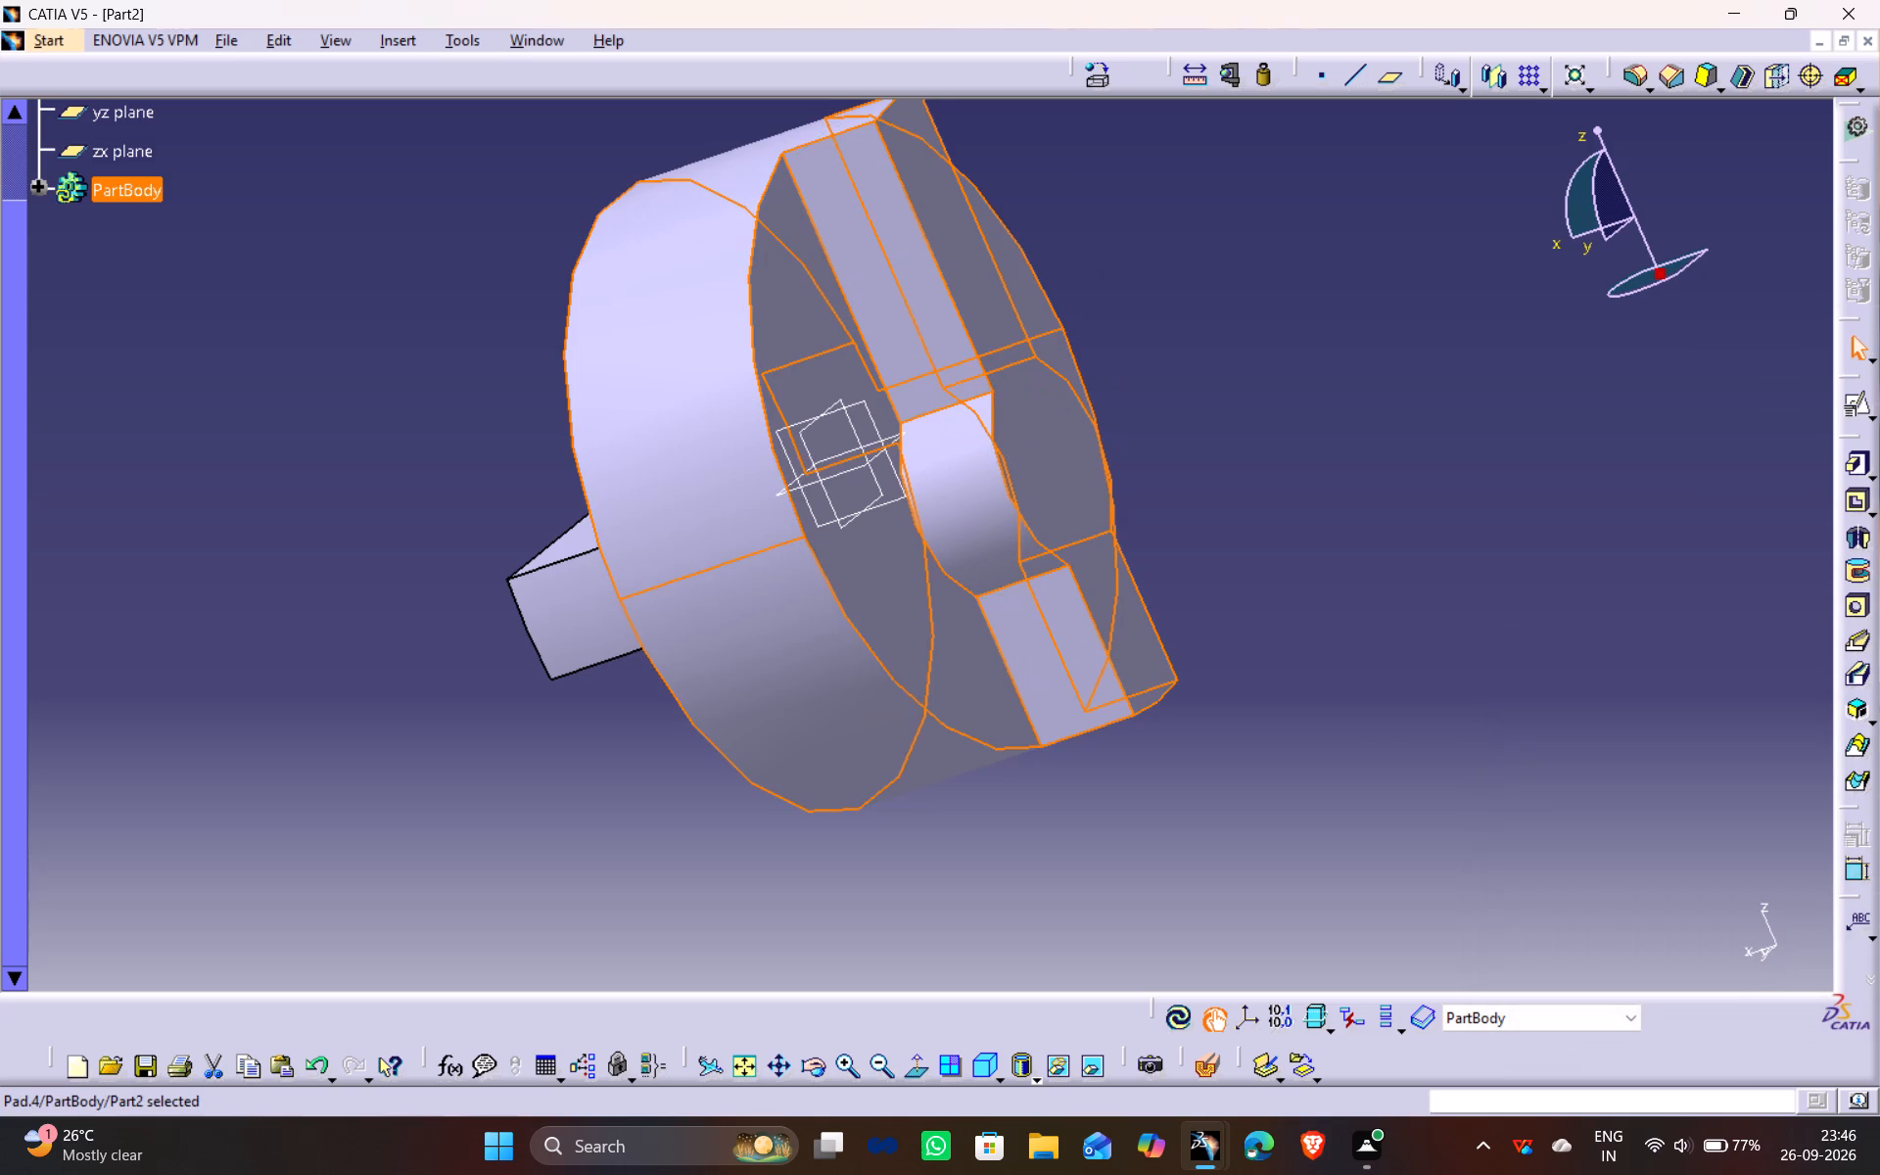
click(1433, 502)
Create a positioned sketch on the raised bar's front face and draw a circle about 5.5 mm in diameter inside its rounded bulge.
middle_drag(1201, 258, 1190, 288)
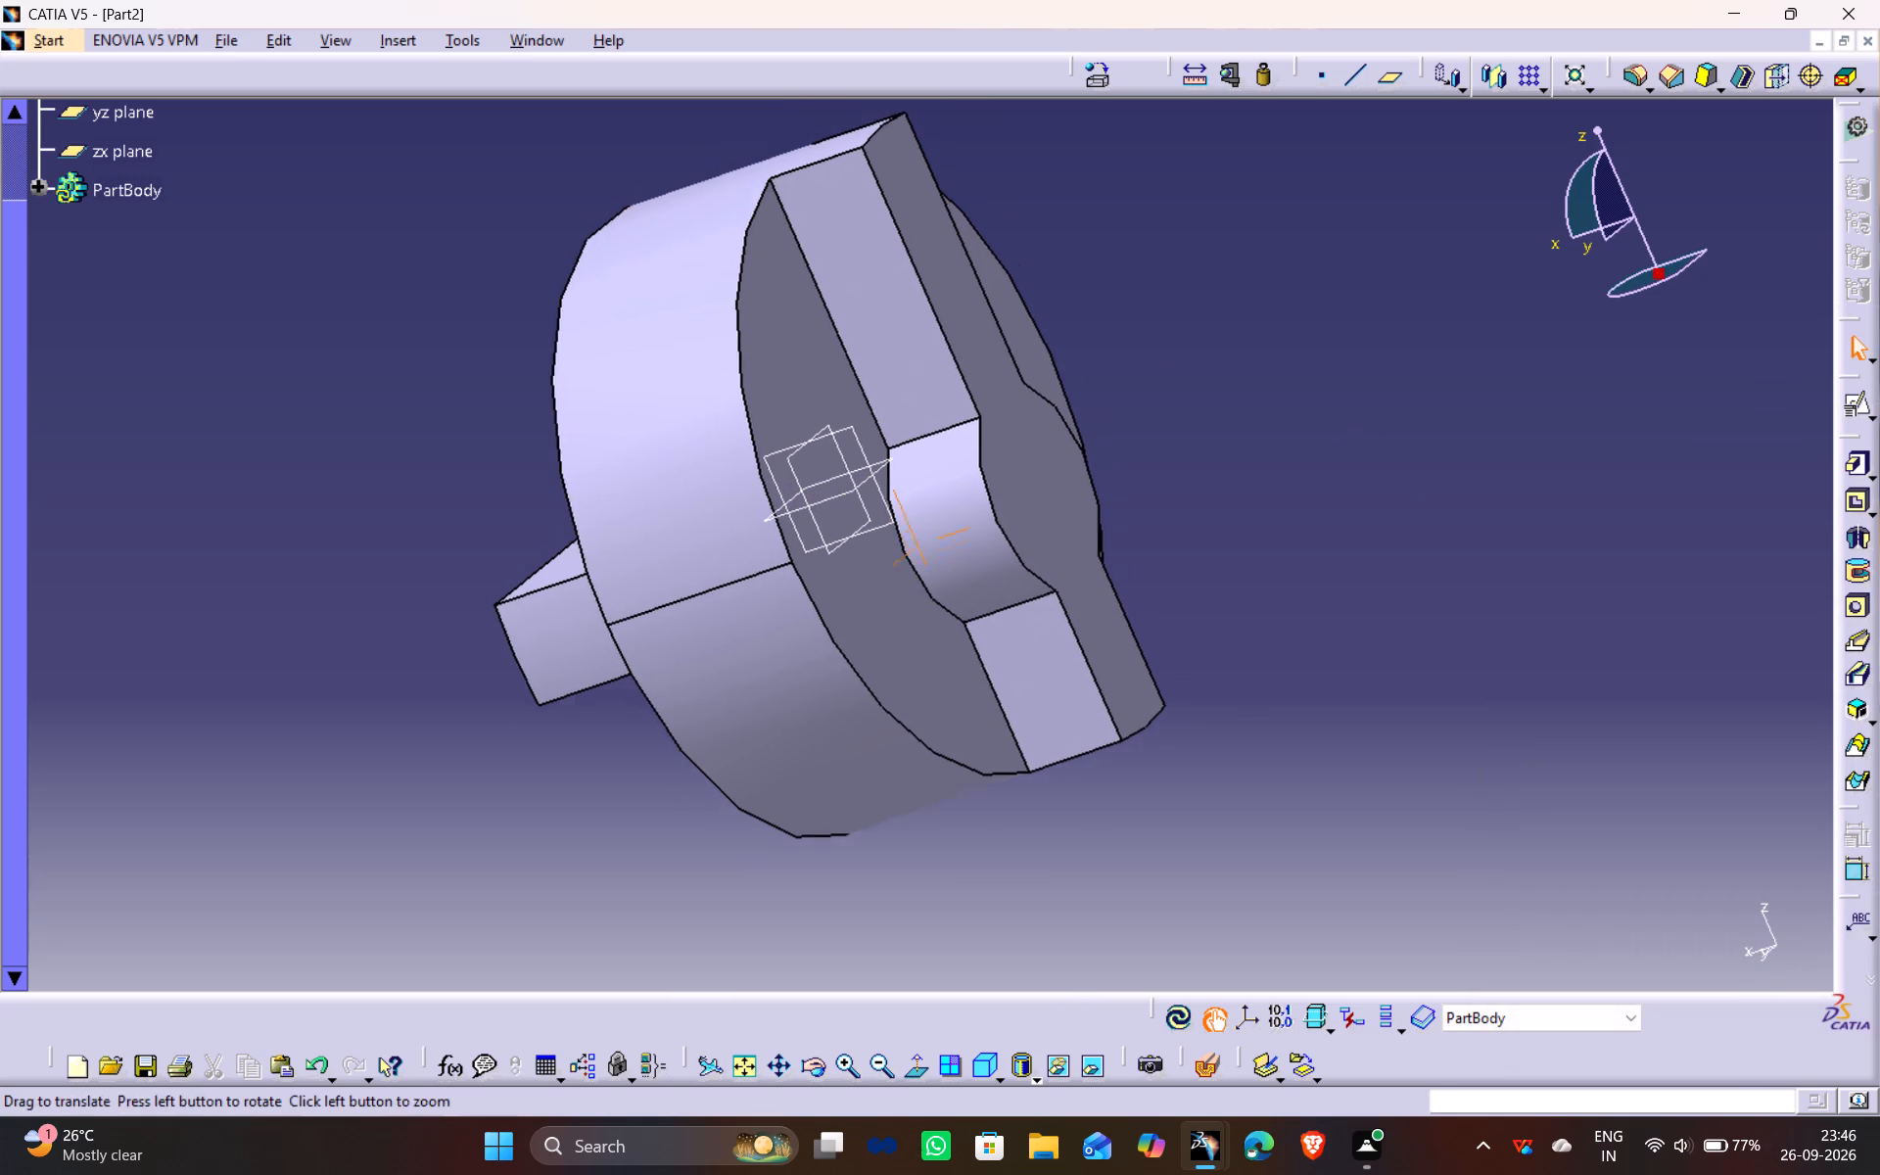
middle_drag(1190, 288, 1156, 371)
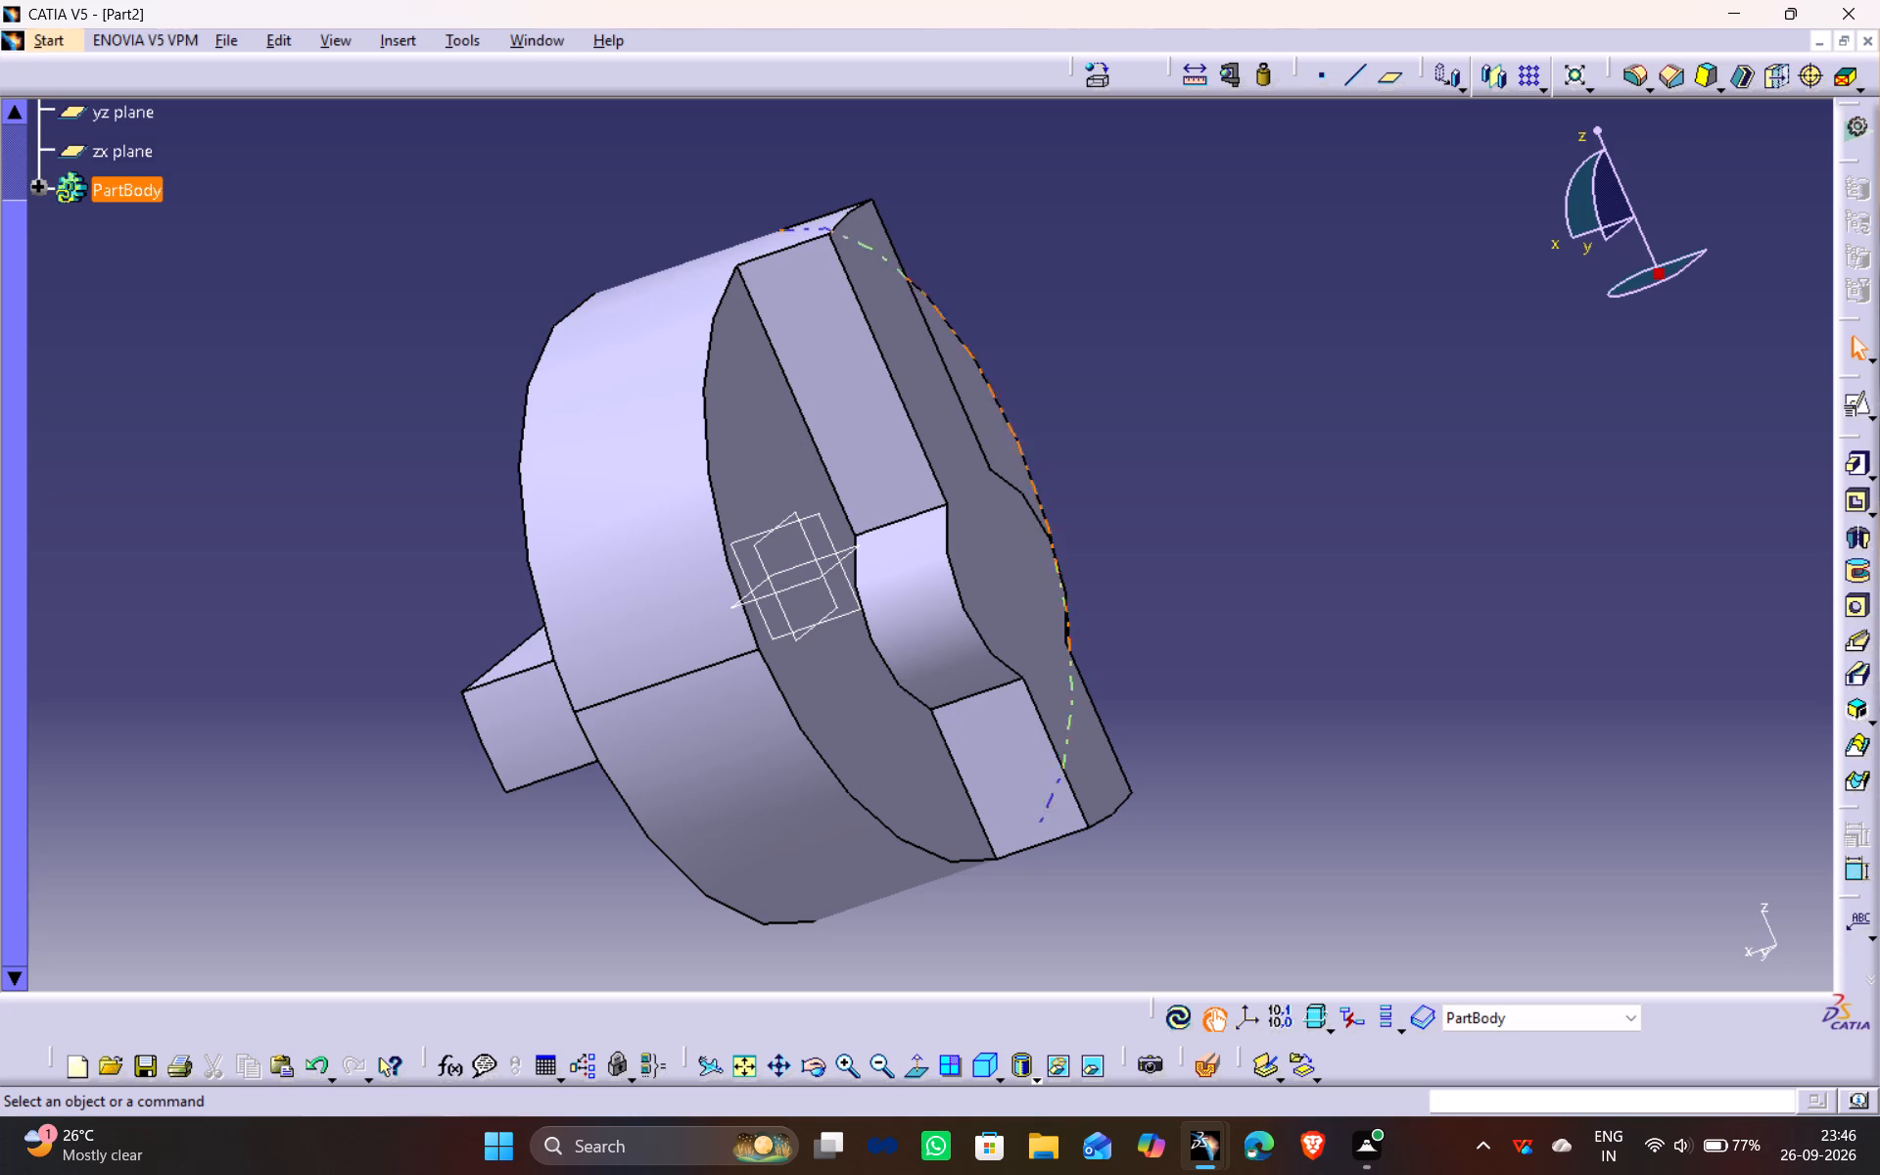
click(1001, 557)
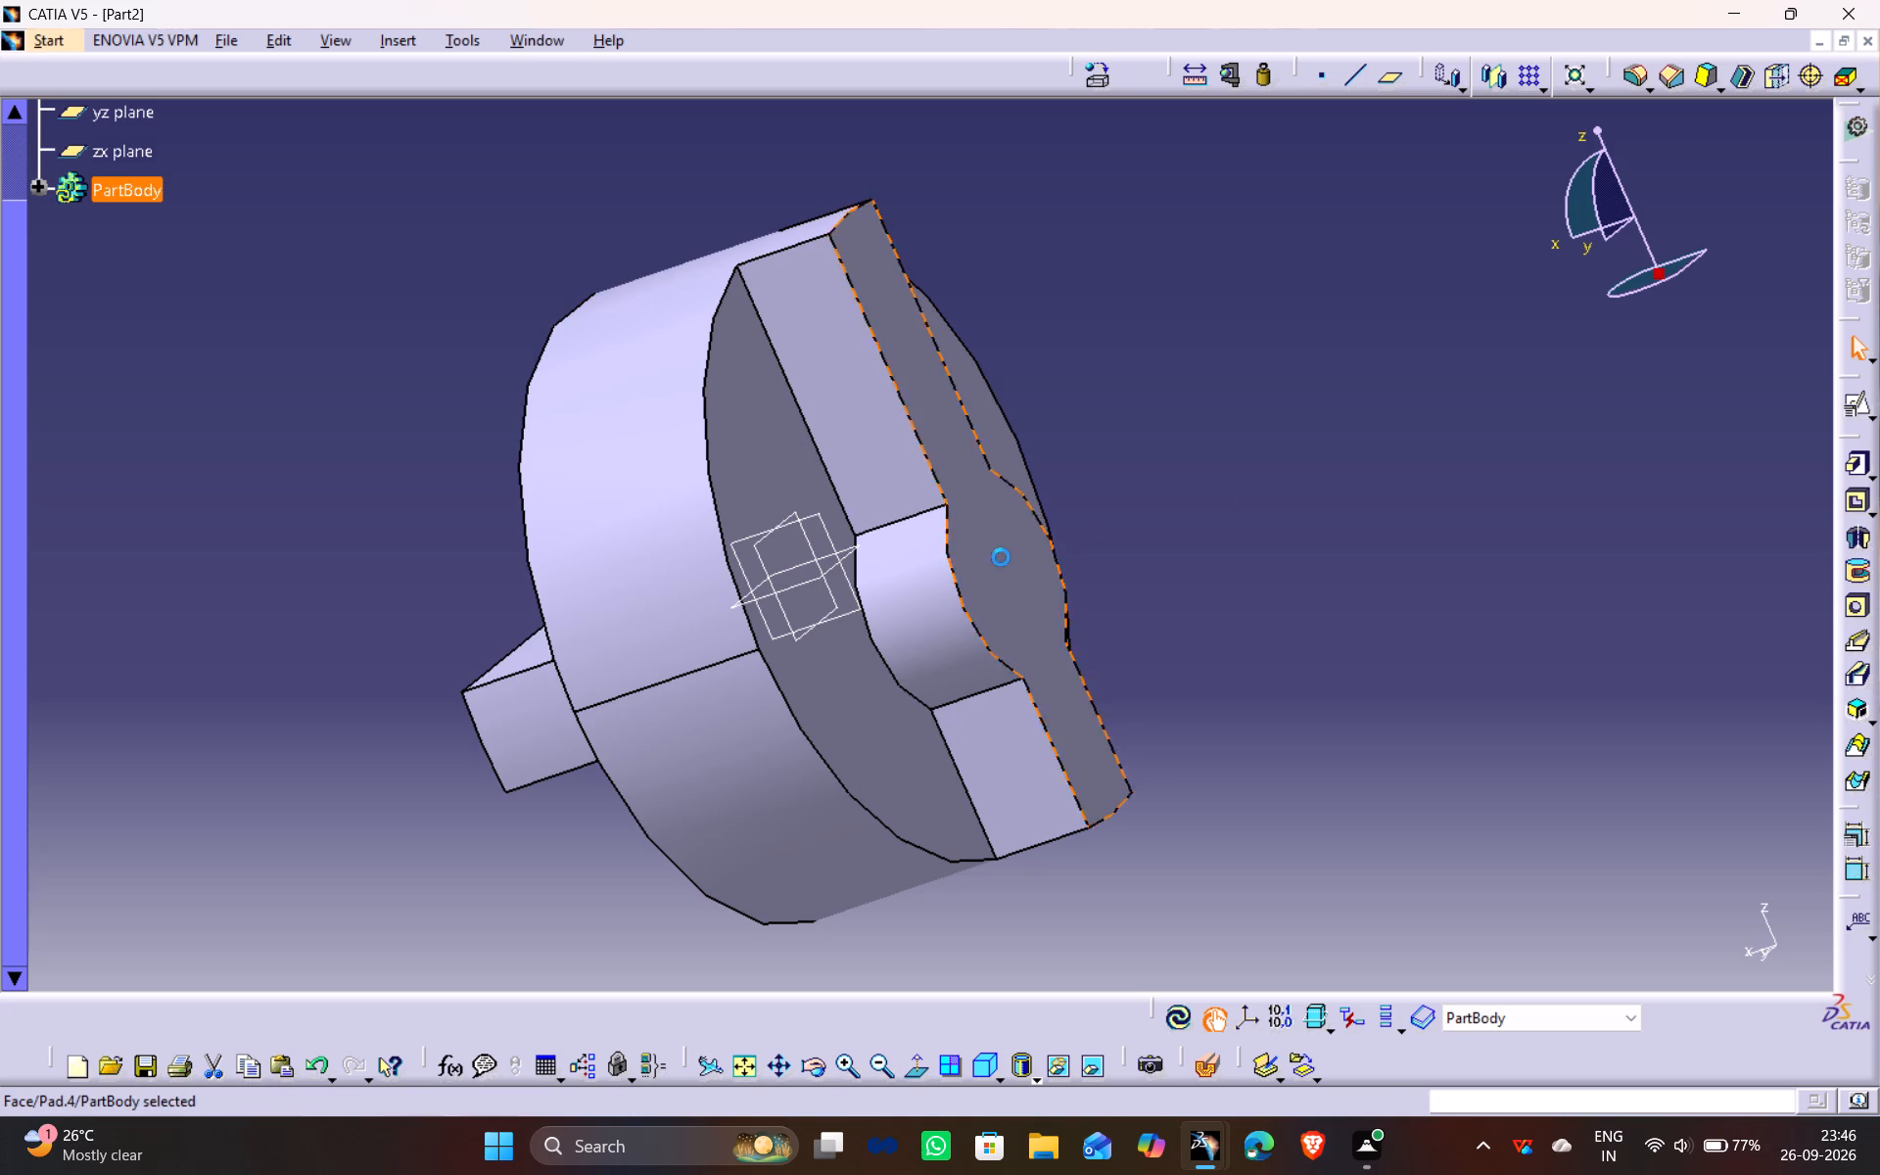
click(1859, 407)
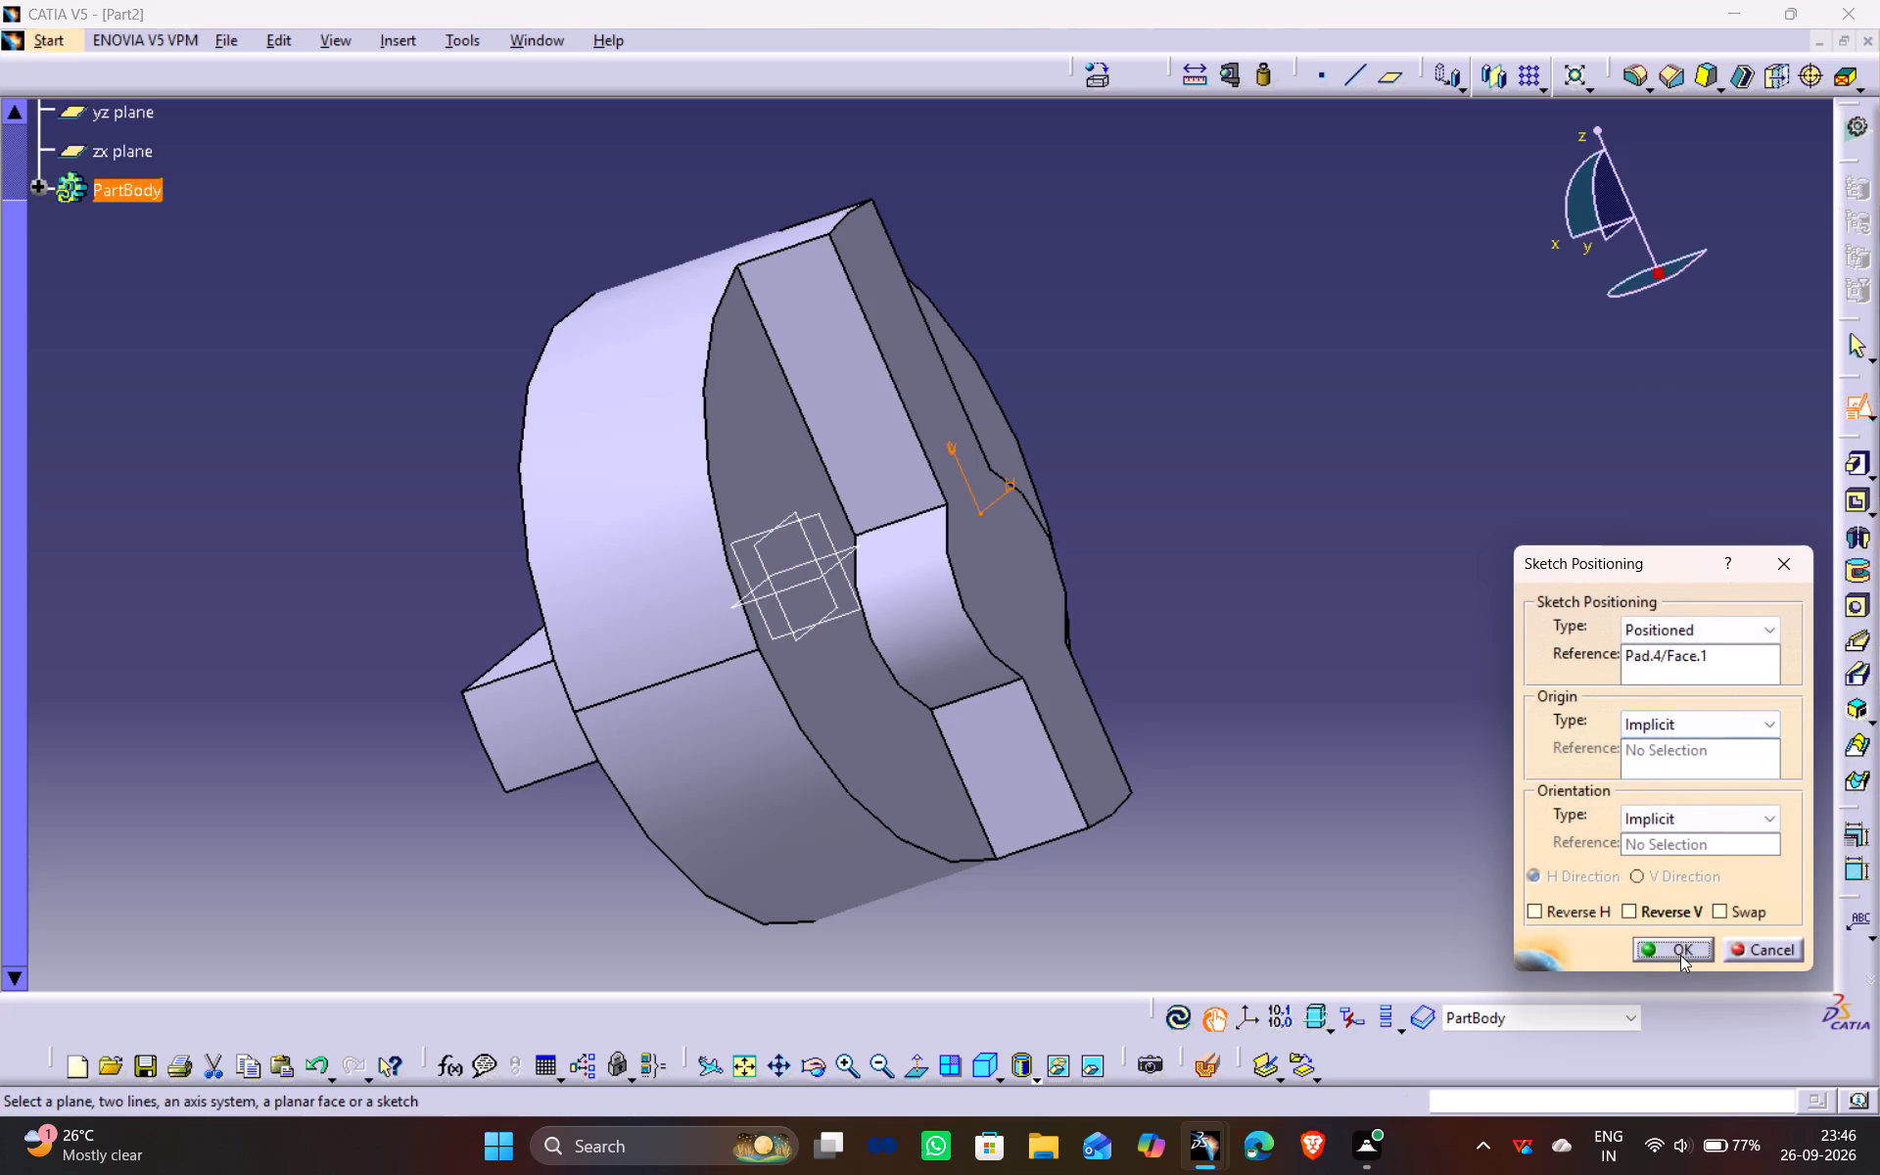
click(1681, 953)
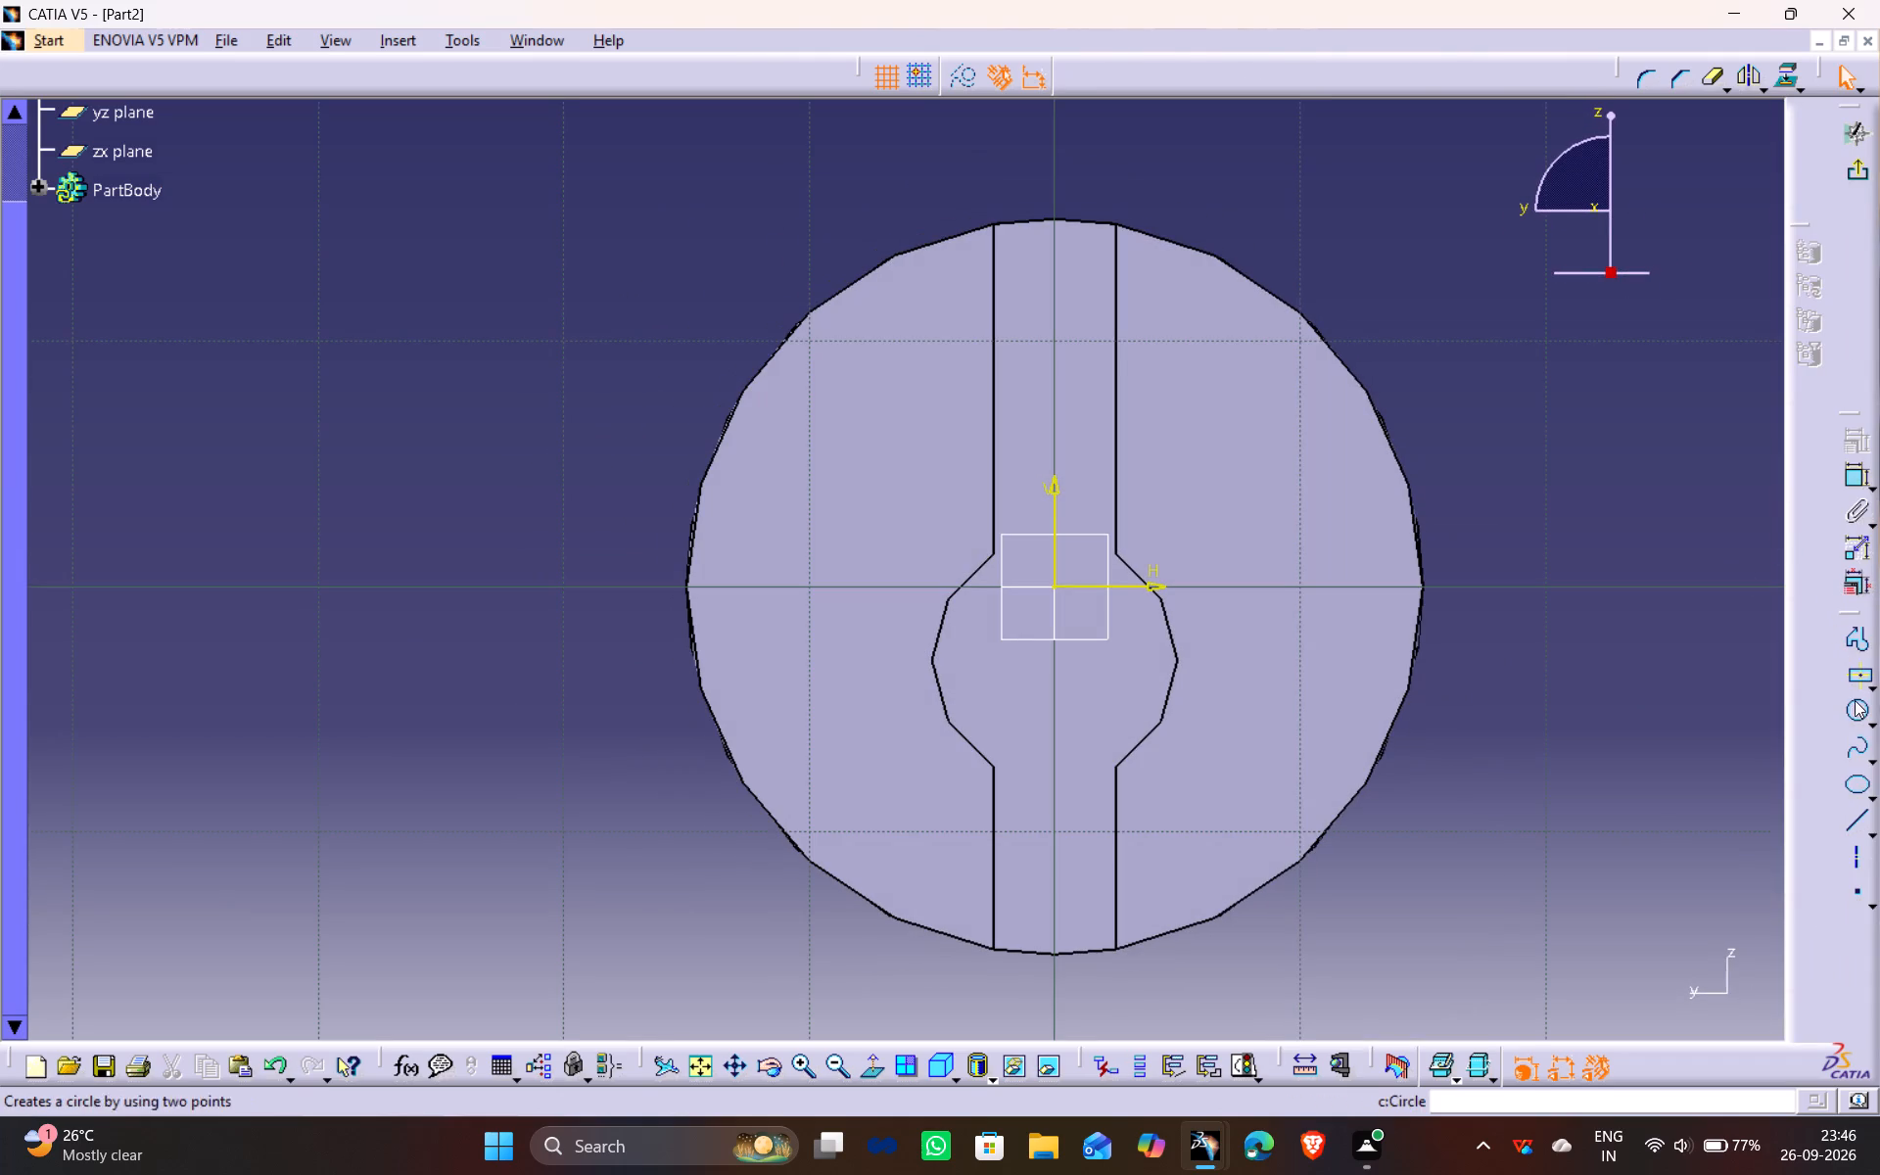
click(1854, 710)
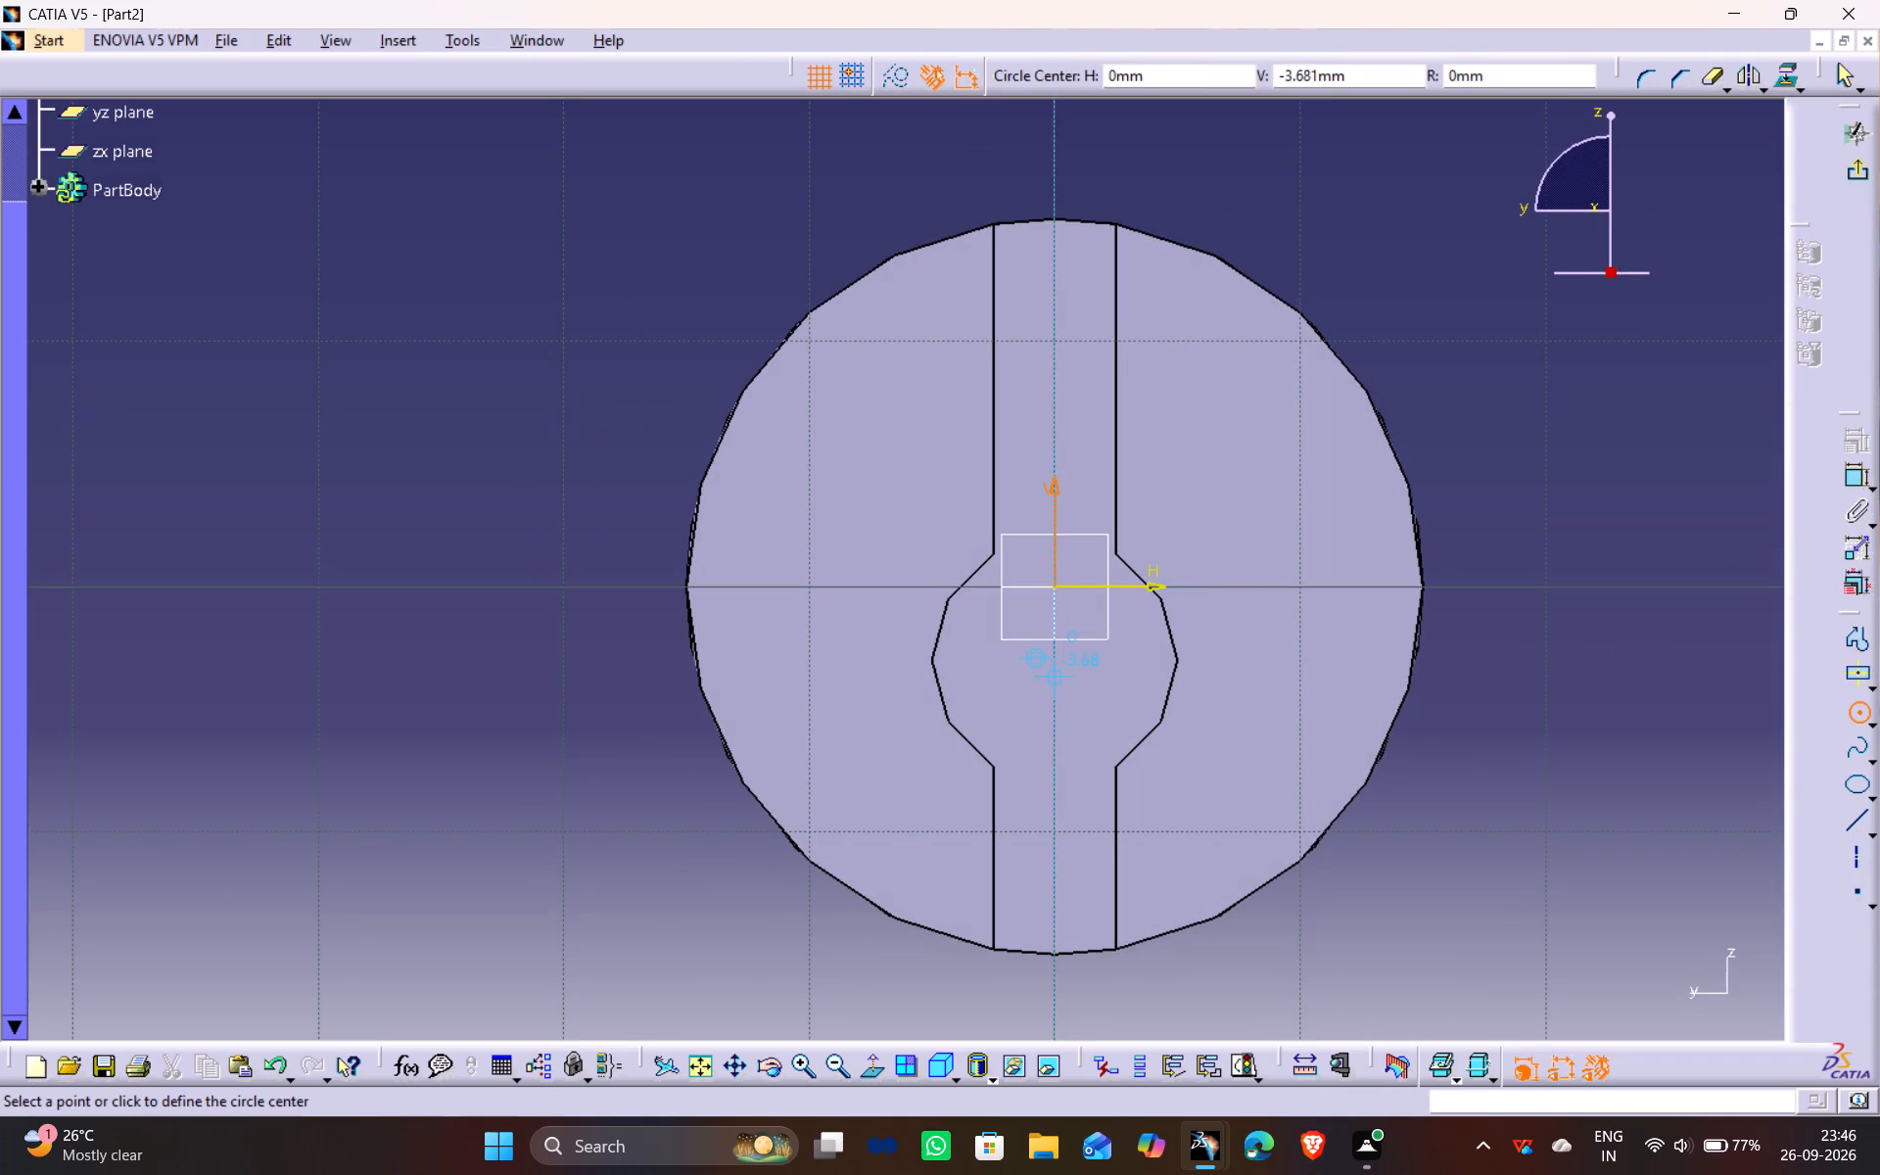
click(1053, 676)
click(1119, 648)
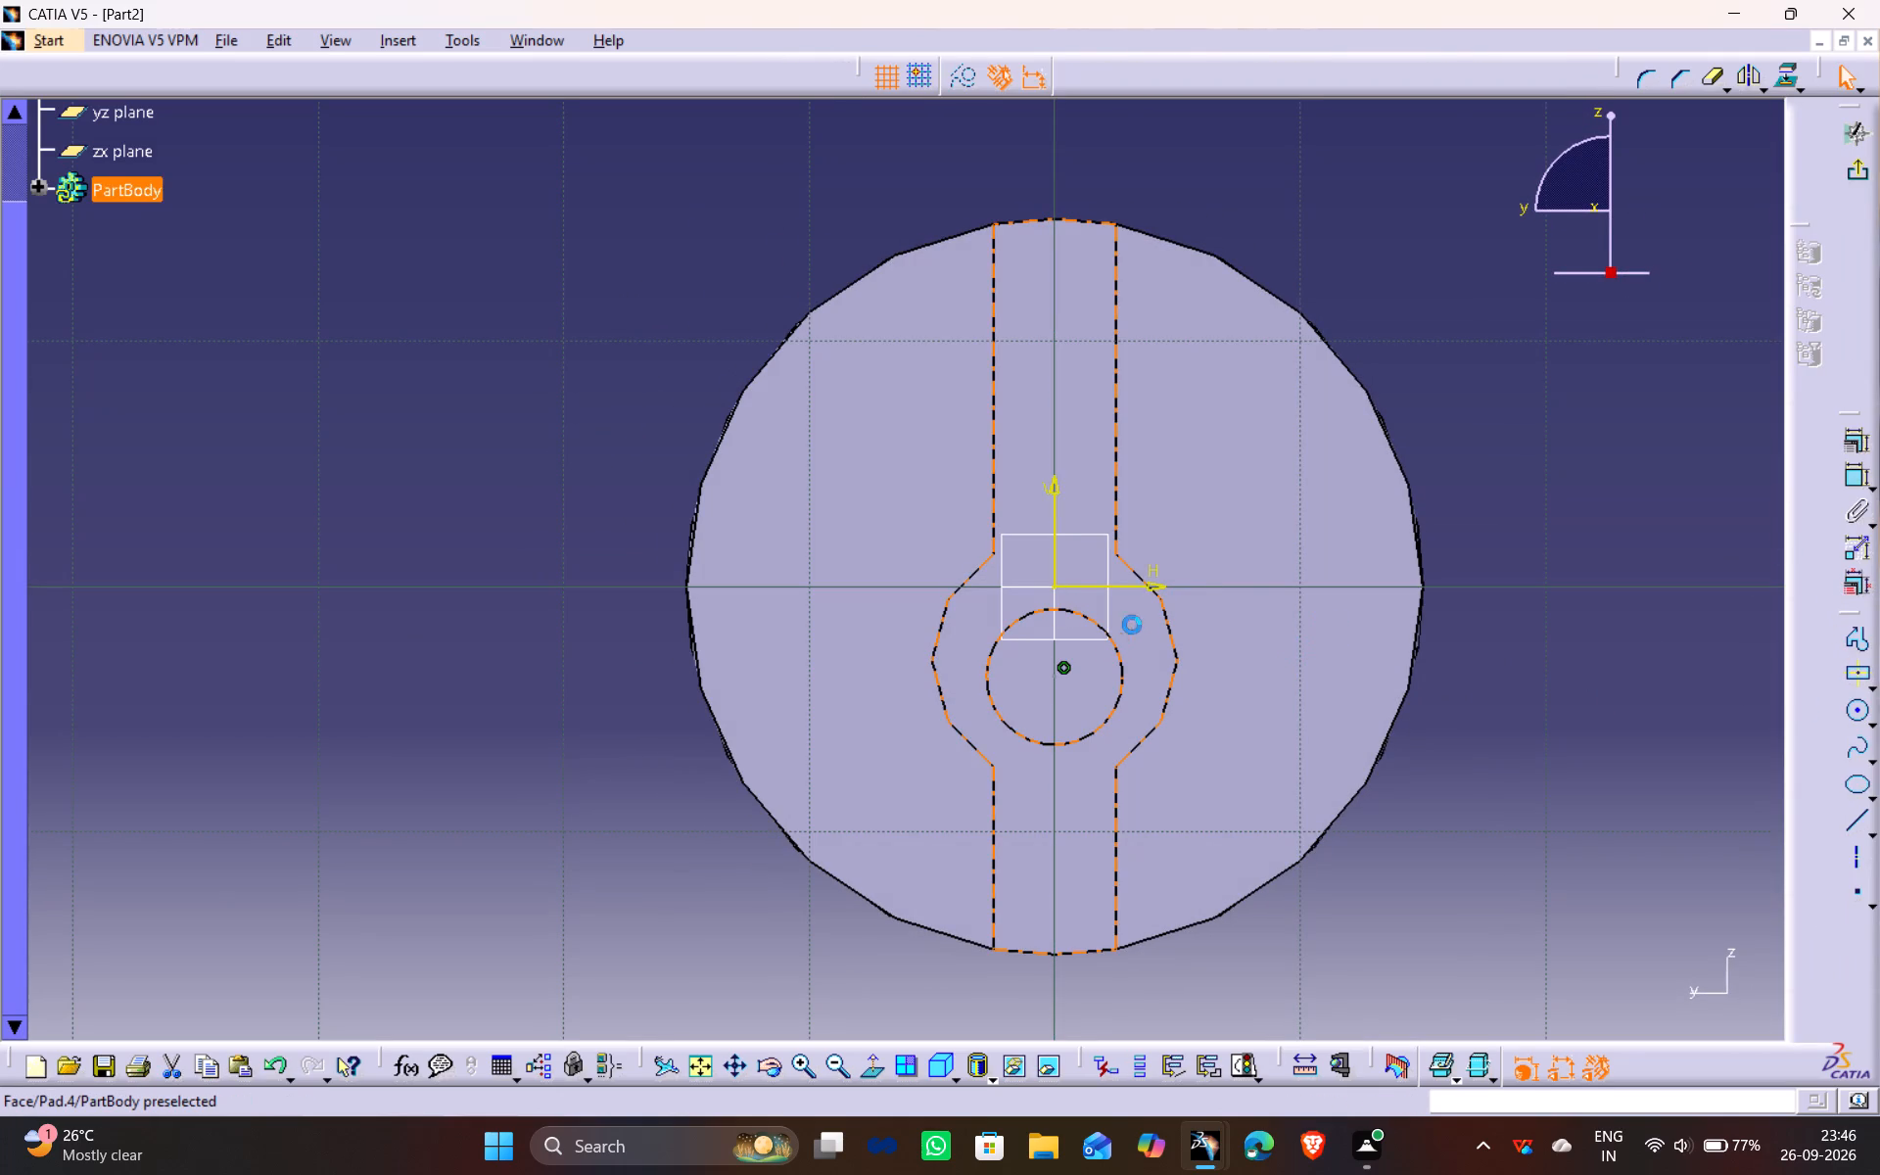
Make the new circle concentric with the curved edge of the bar's rounded bulge.
ctrl+click(1168, 626)
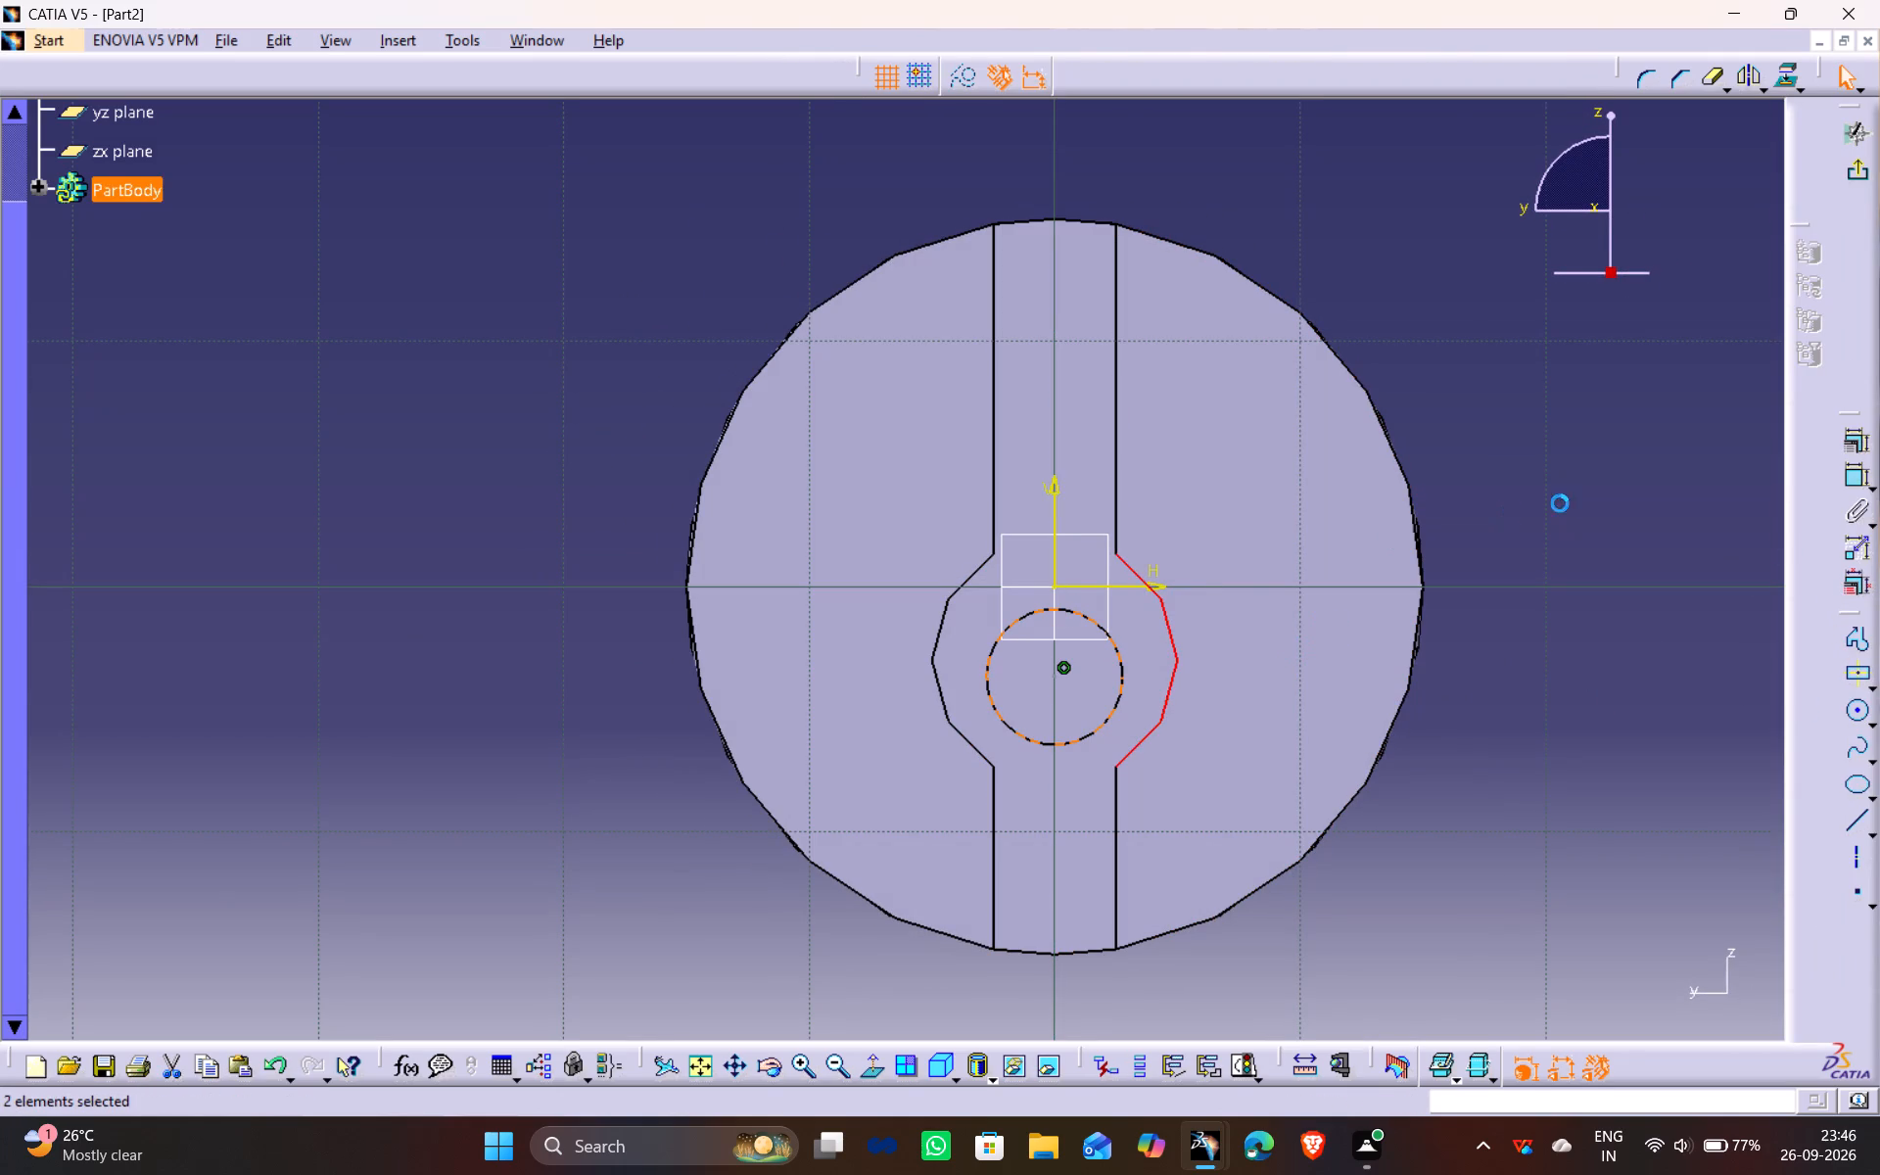
click(1864, 447)
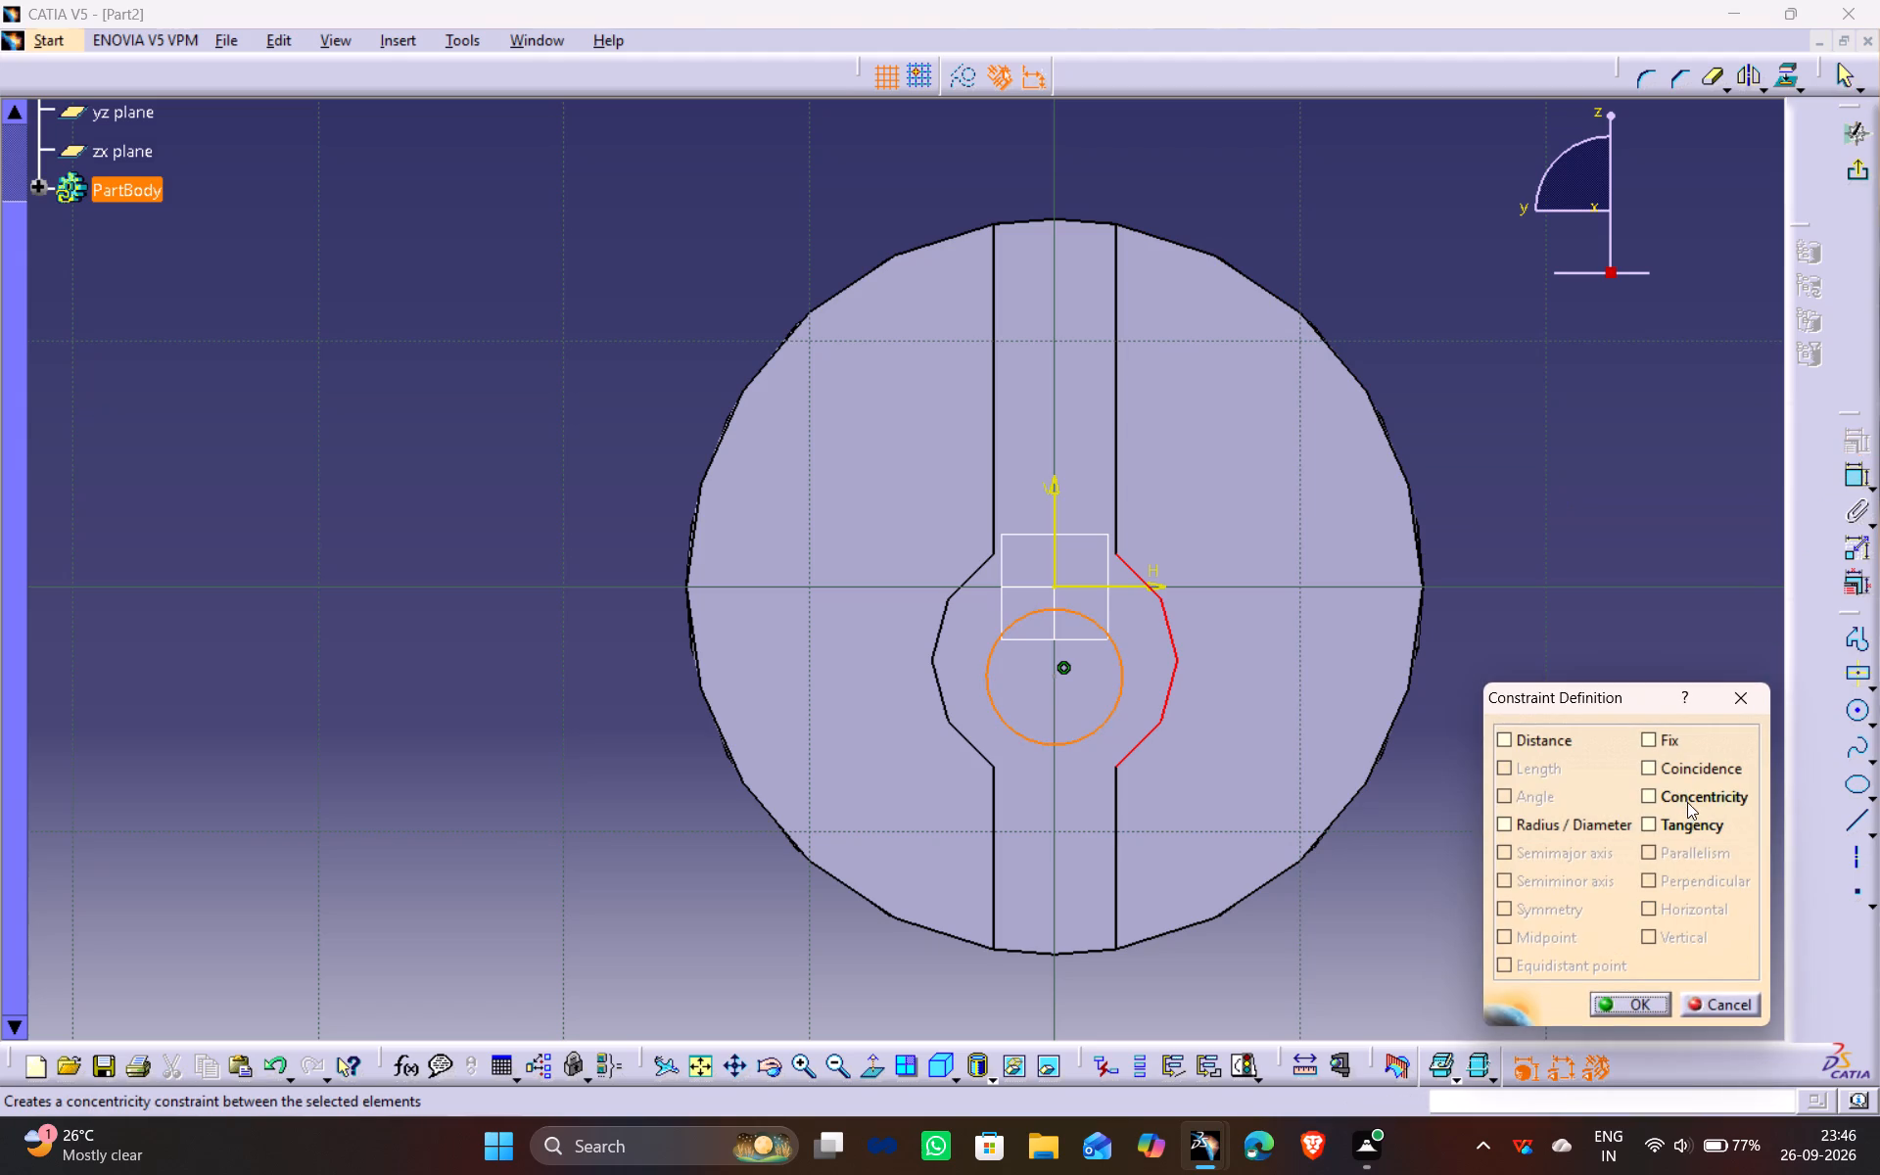
click(1687, 801)
click(1623, 1006)
click(1728, 553)
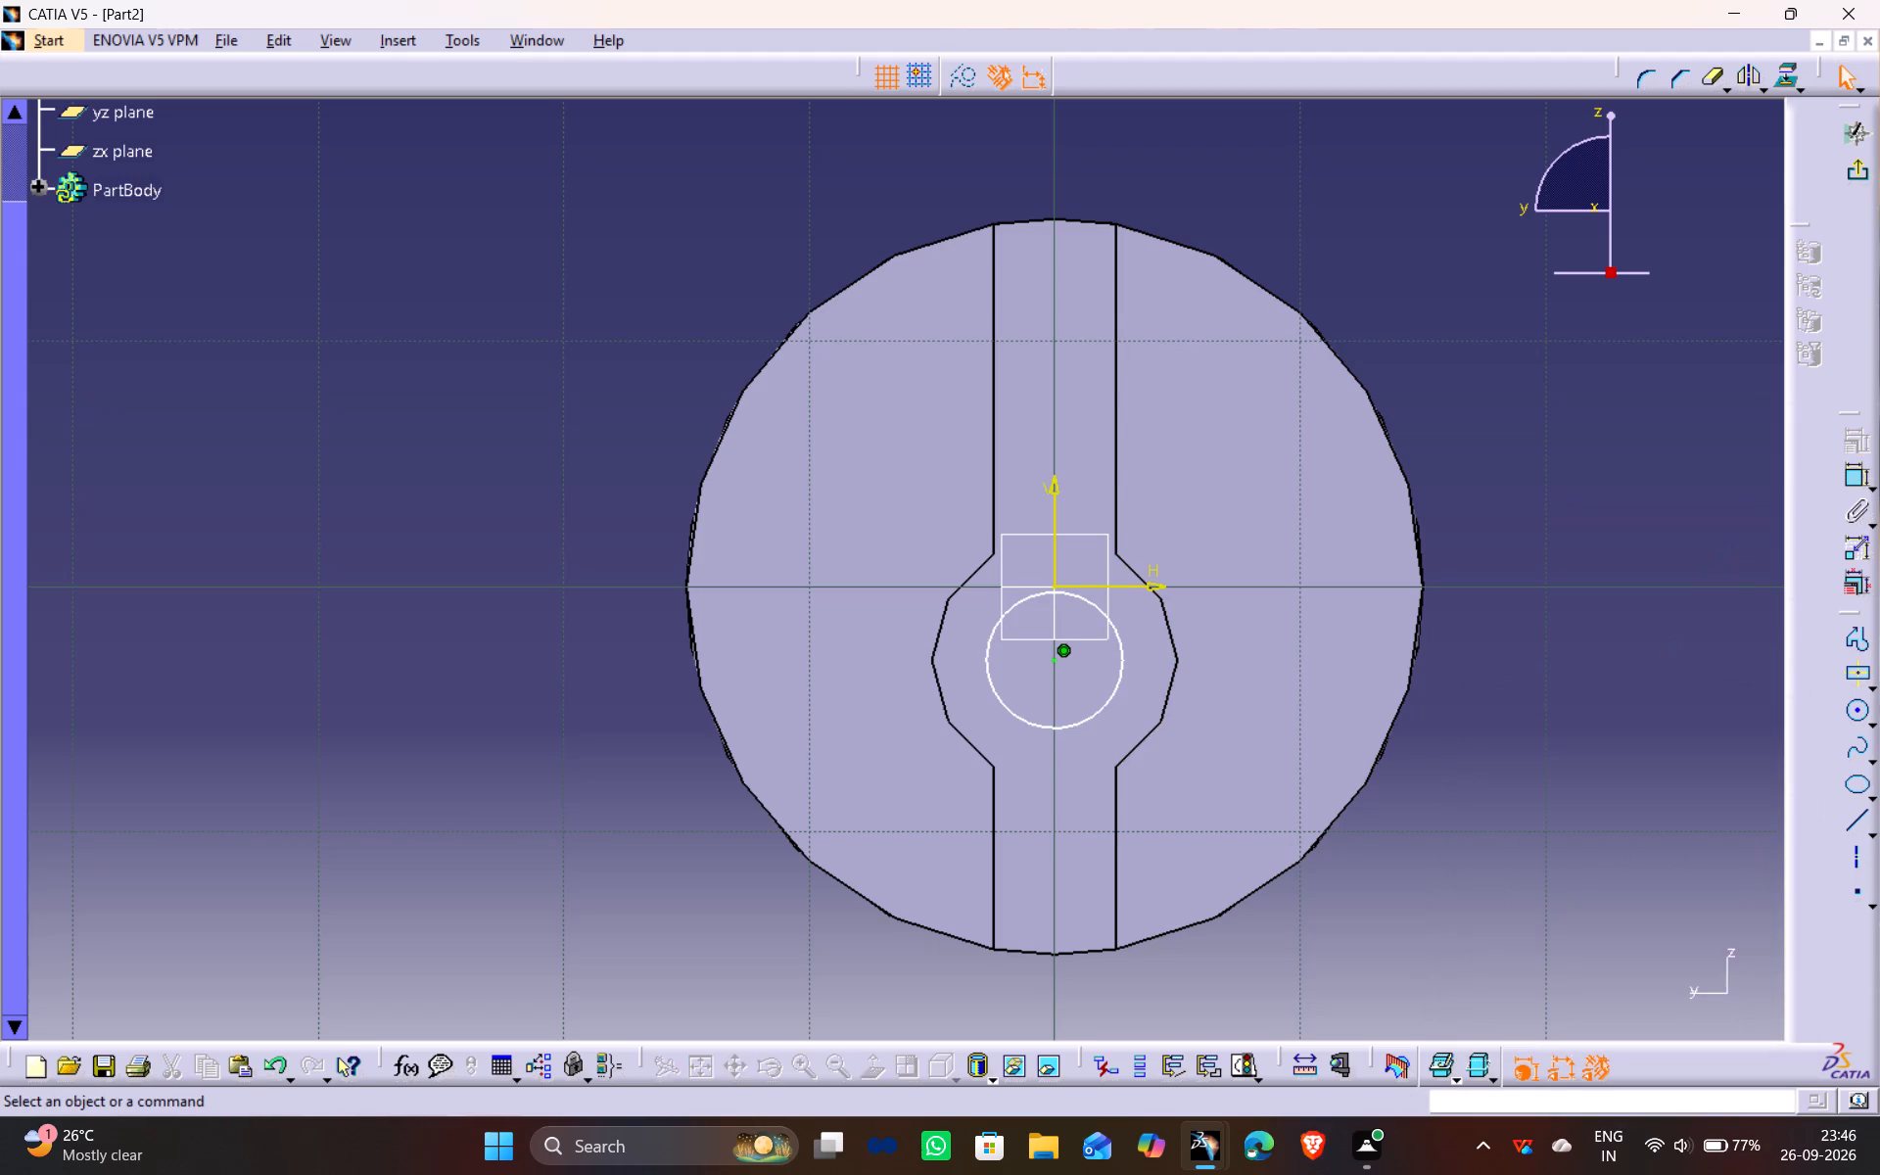
Dimension the new circle and set its diameter to 7 mm.
click(1124, 666)
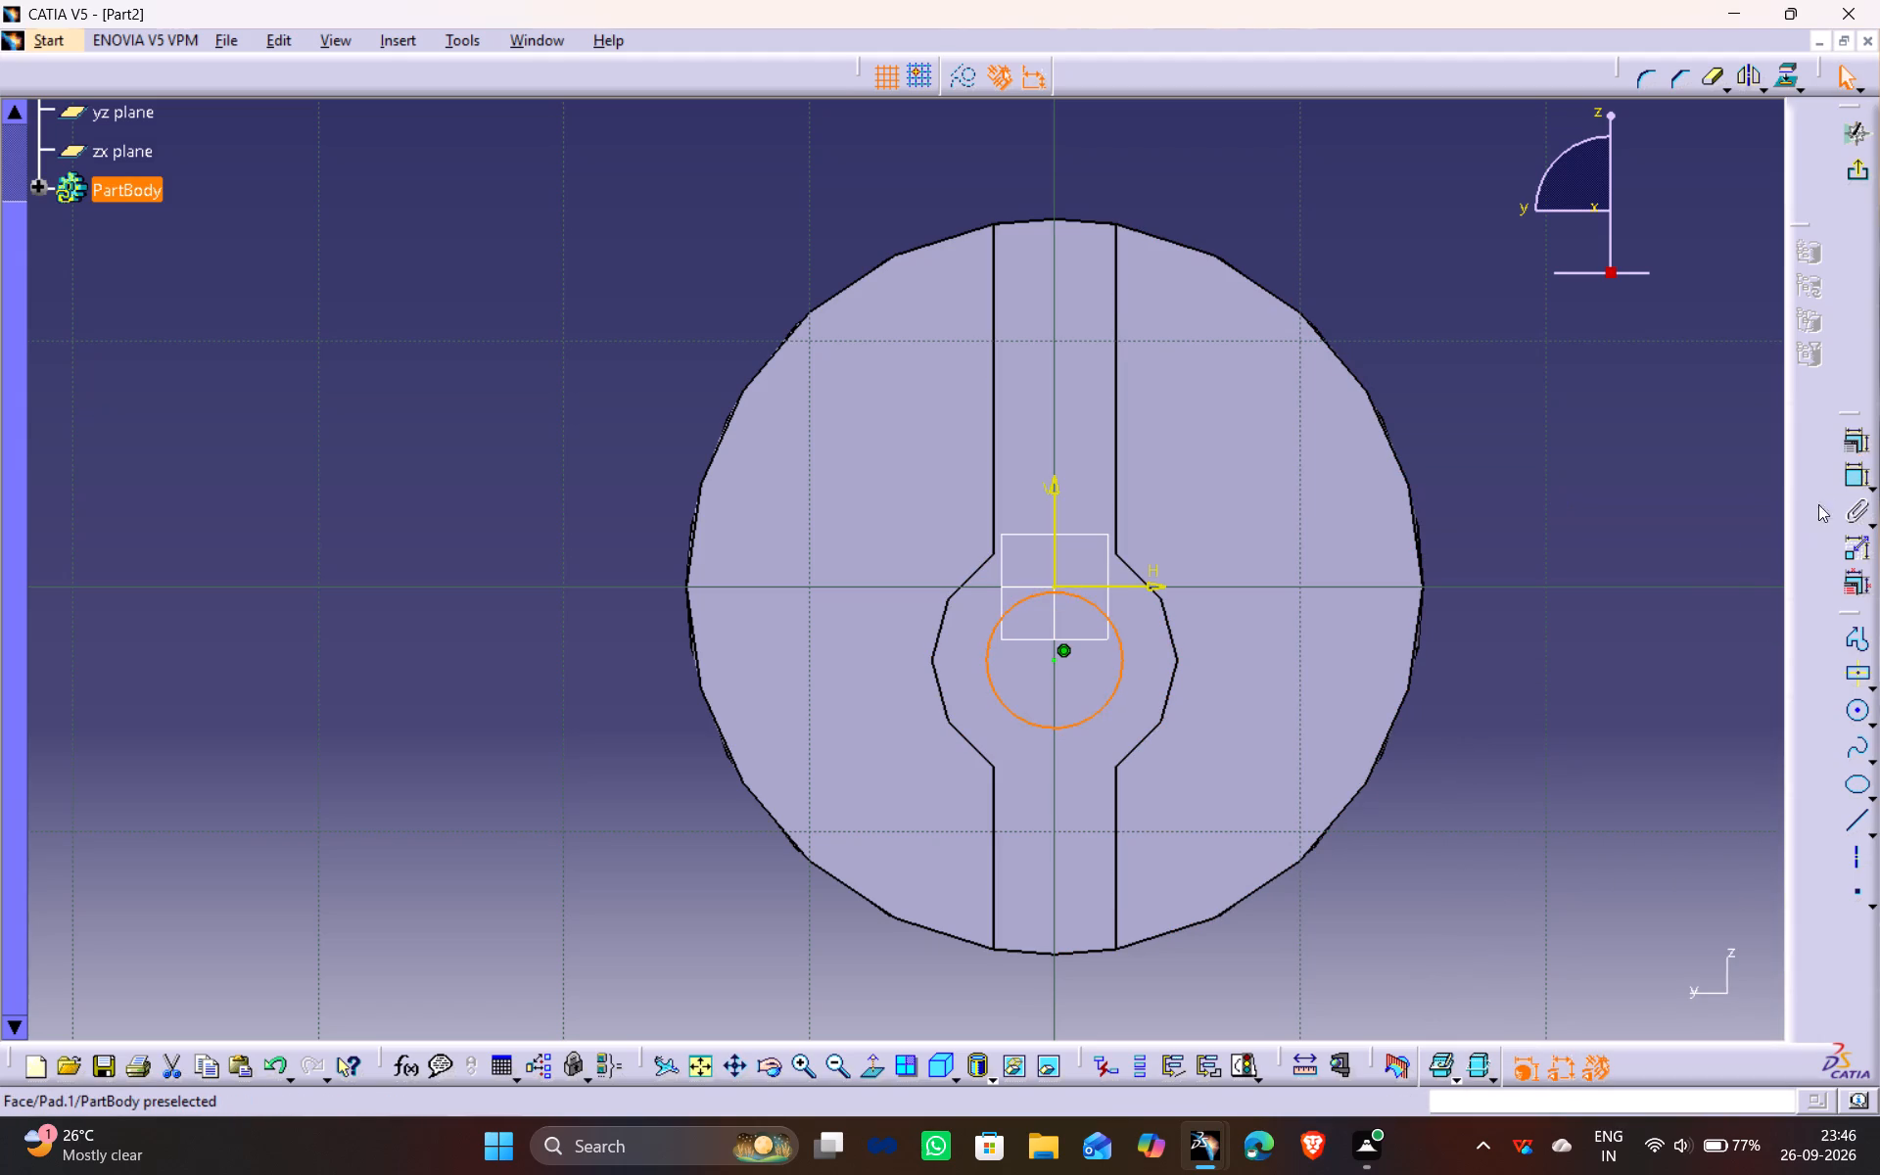
click(1855, 473)
click(1636, 554)
double_click(1637, 547)
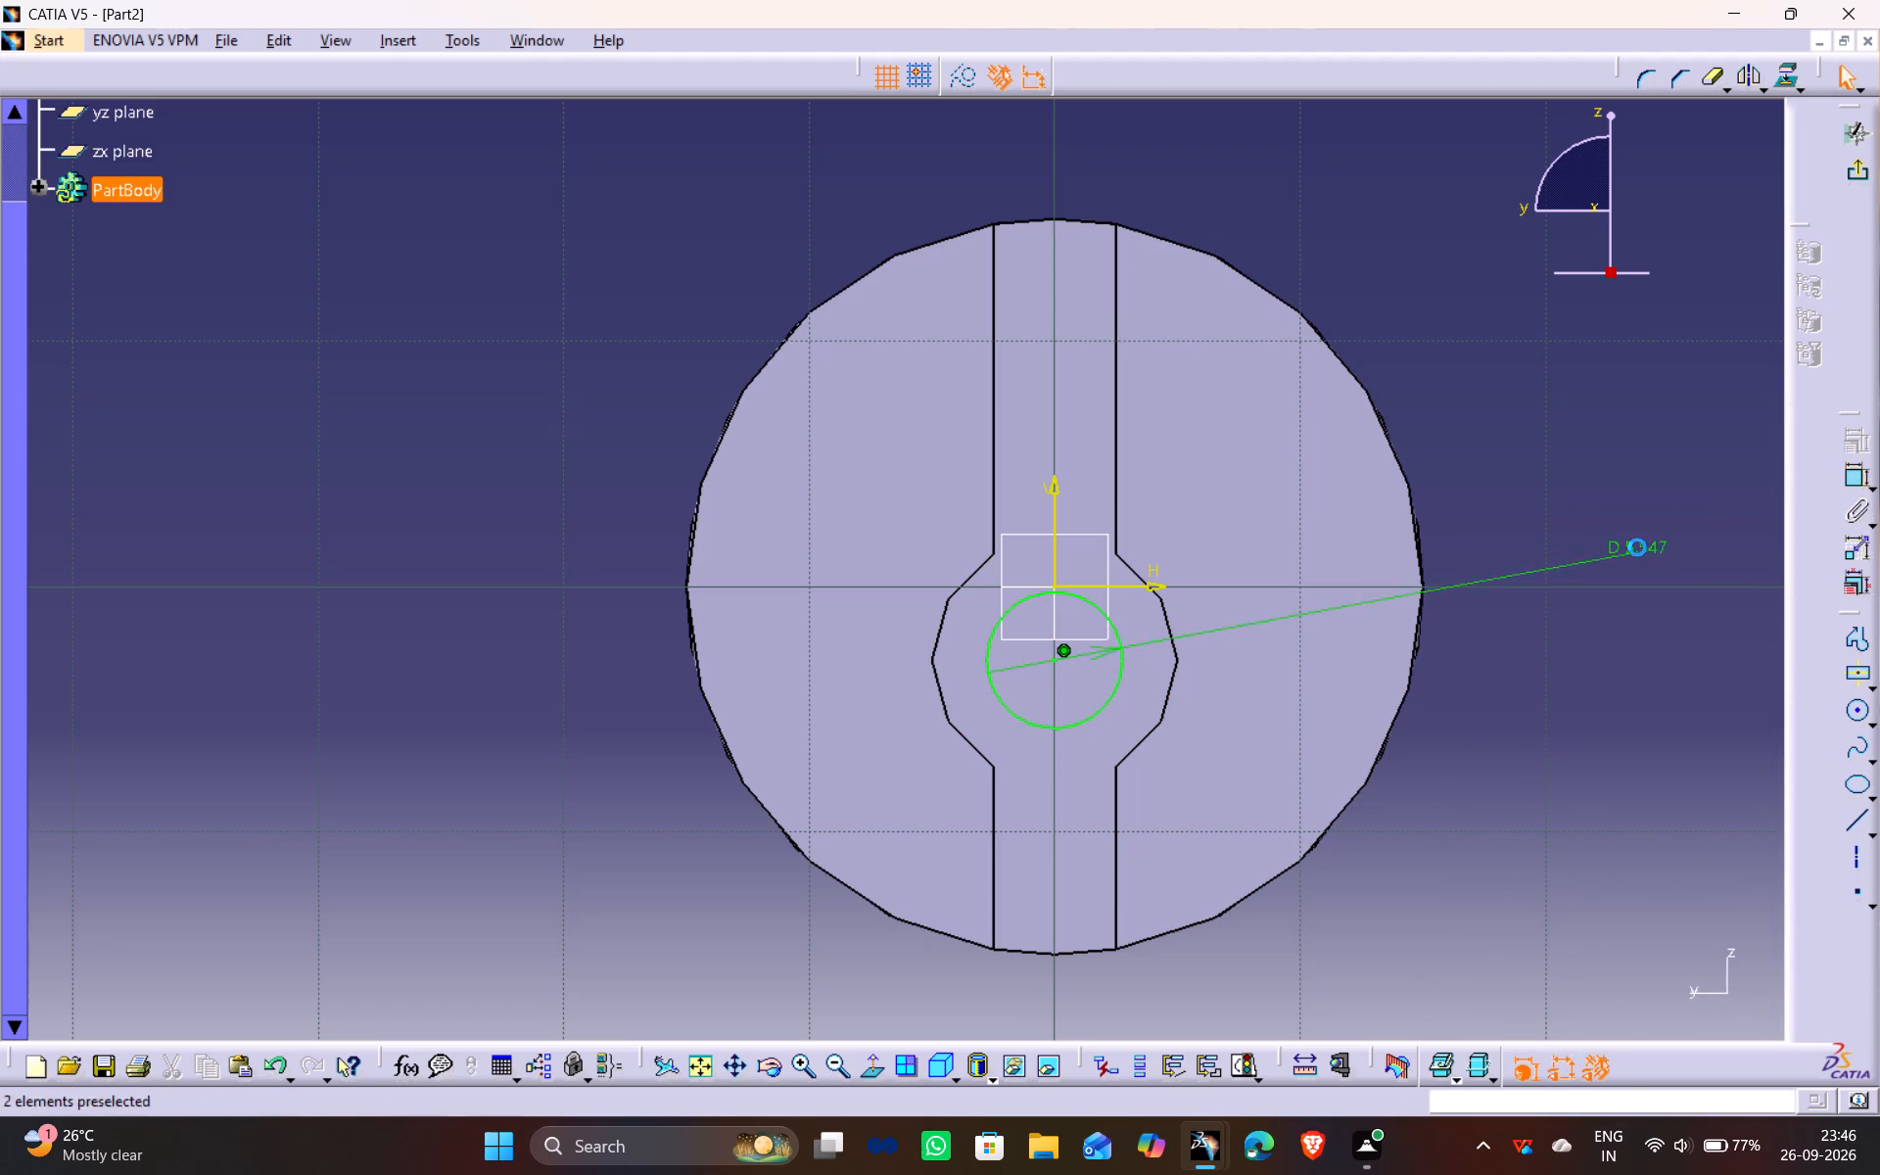
key(7)
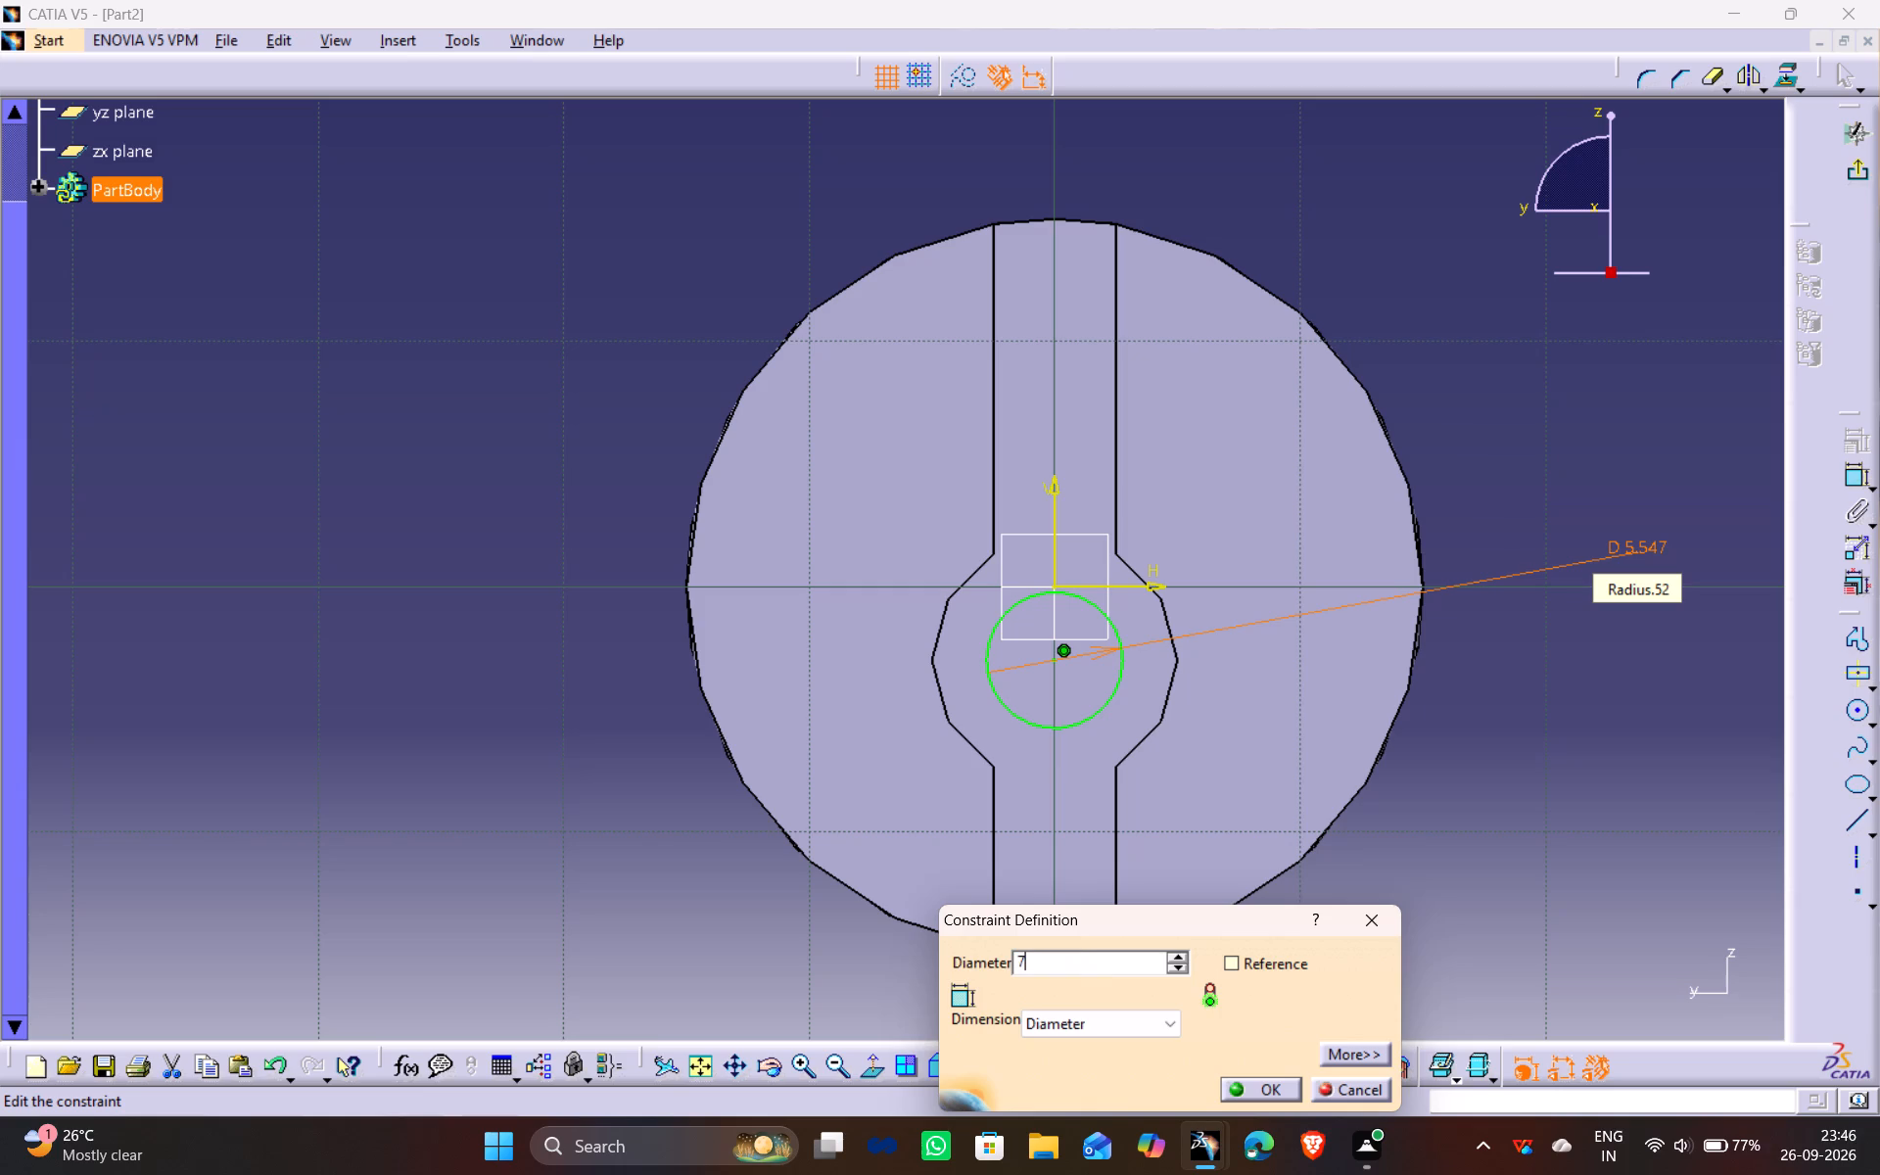
click(1266, 1092)
click(1539, 818)
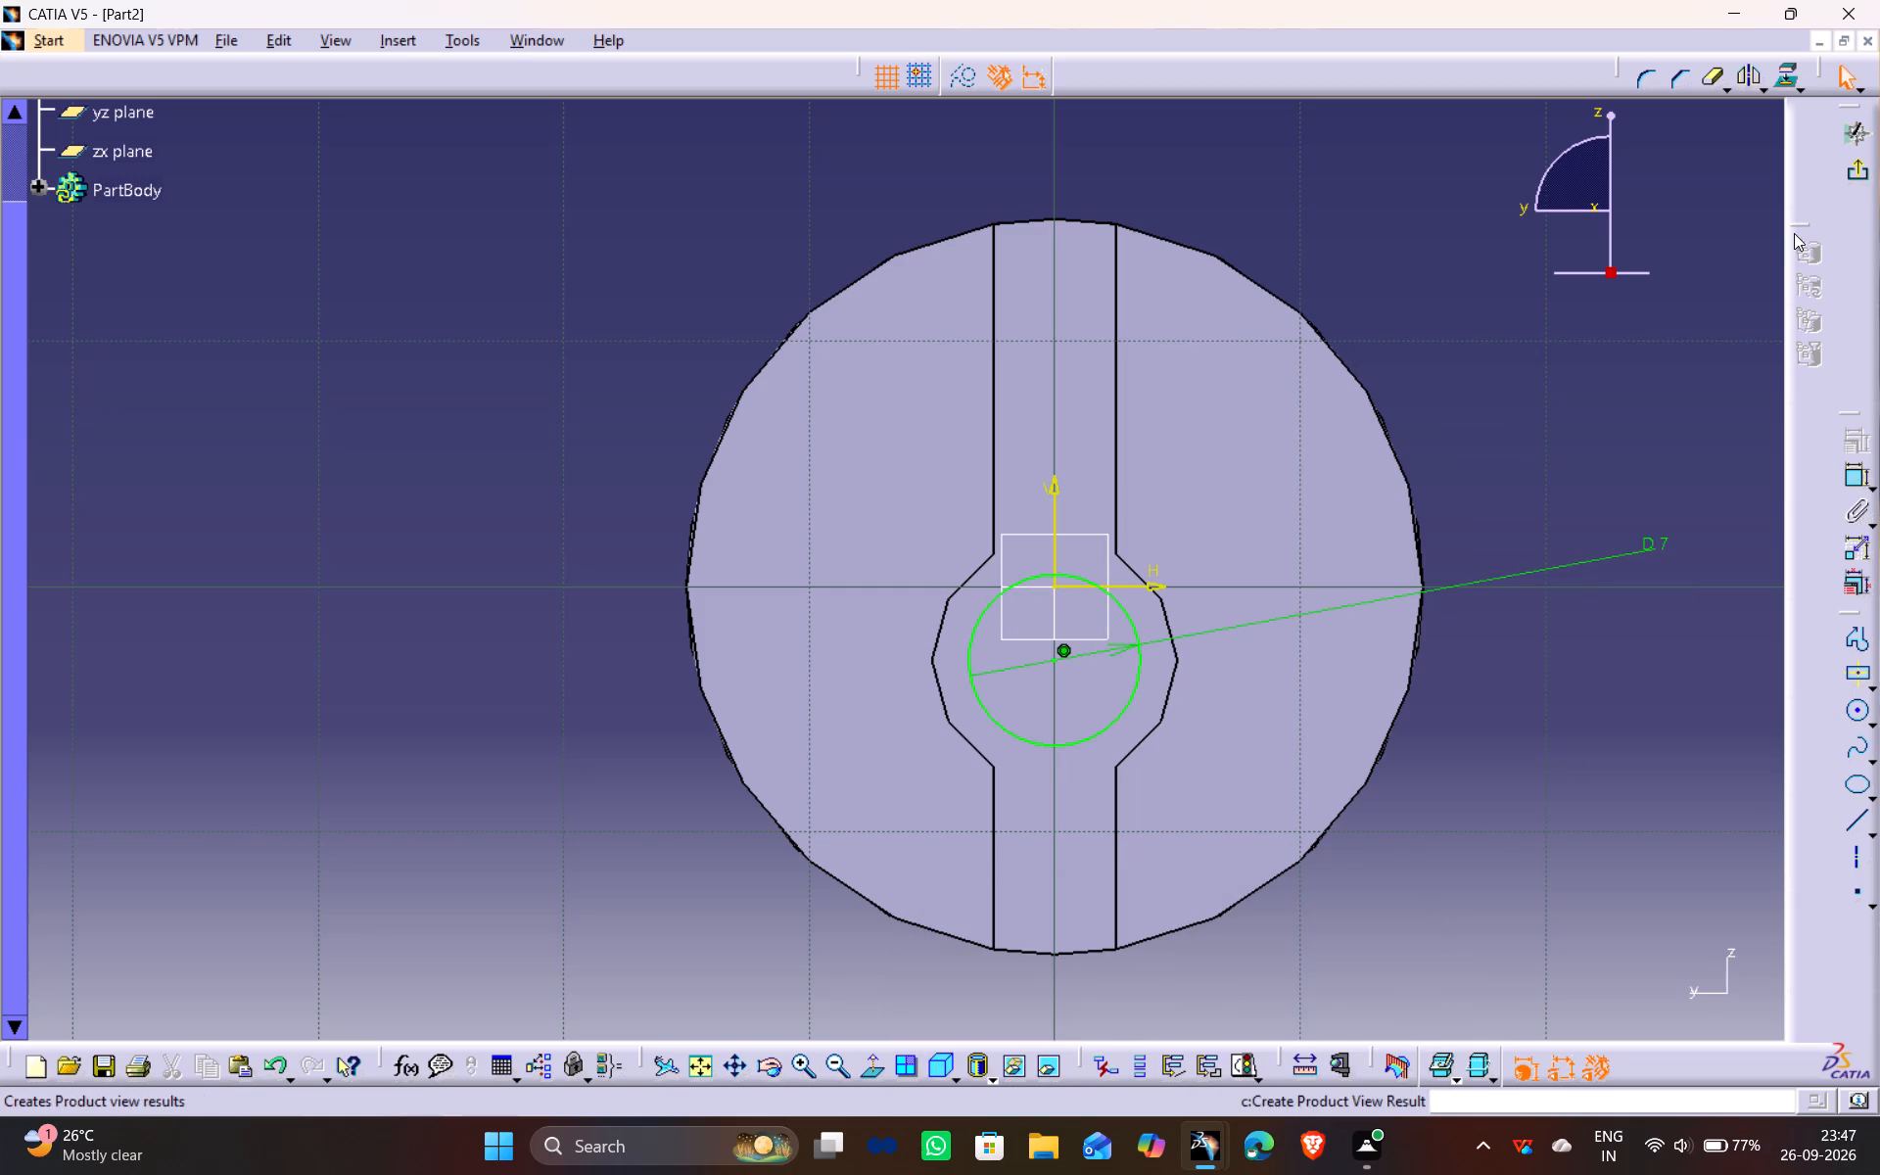
Exit the sketch and pocket the 7 mm circle 2.5 mm deep into the bar's offset rounded bulge.
click(1864, 176)
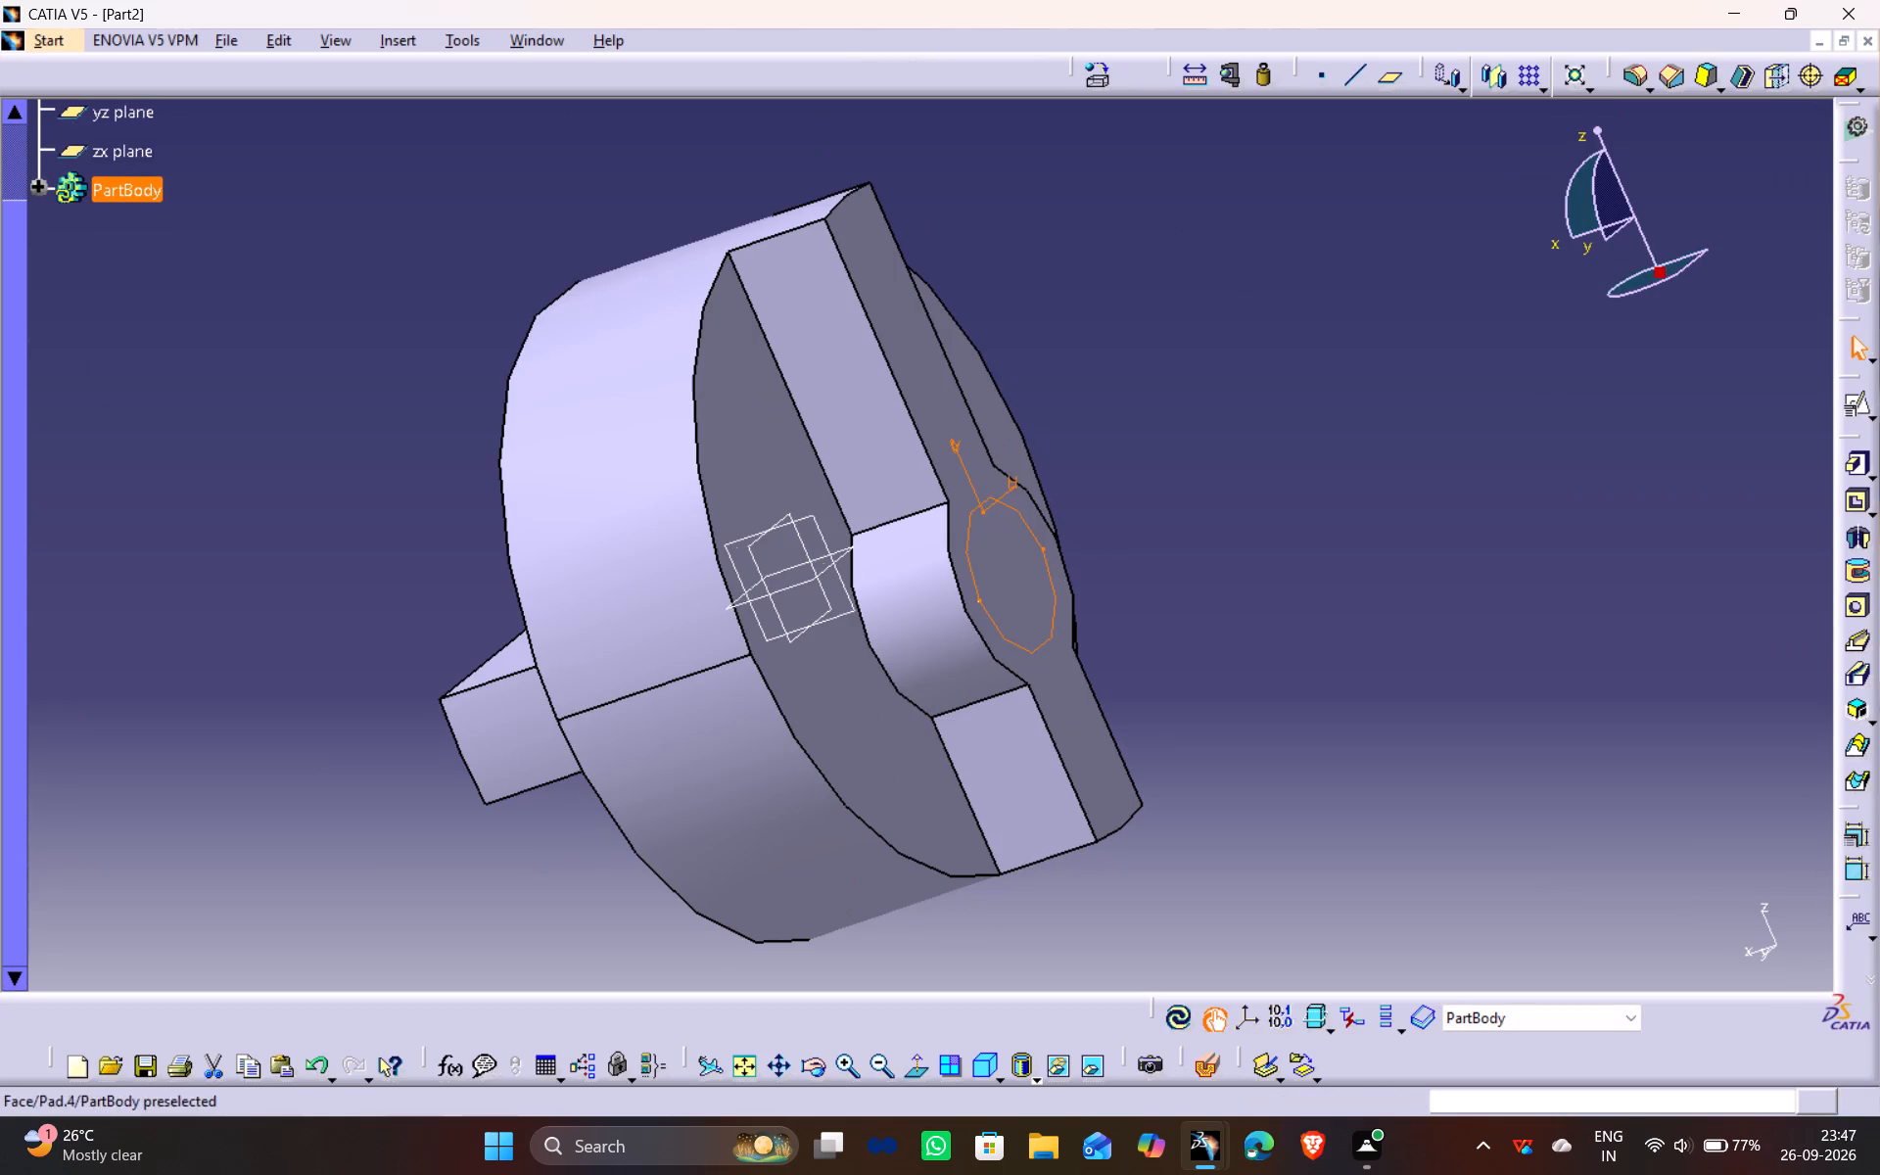
click(1857, 503)
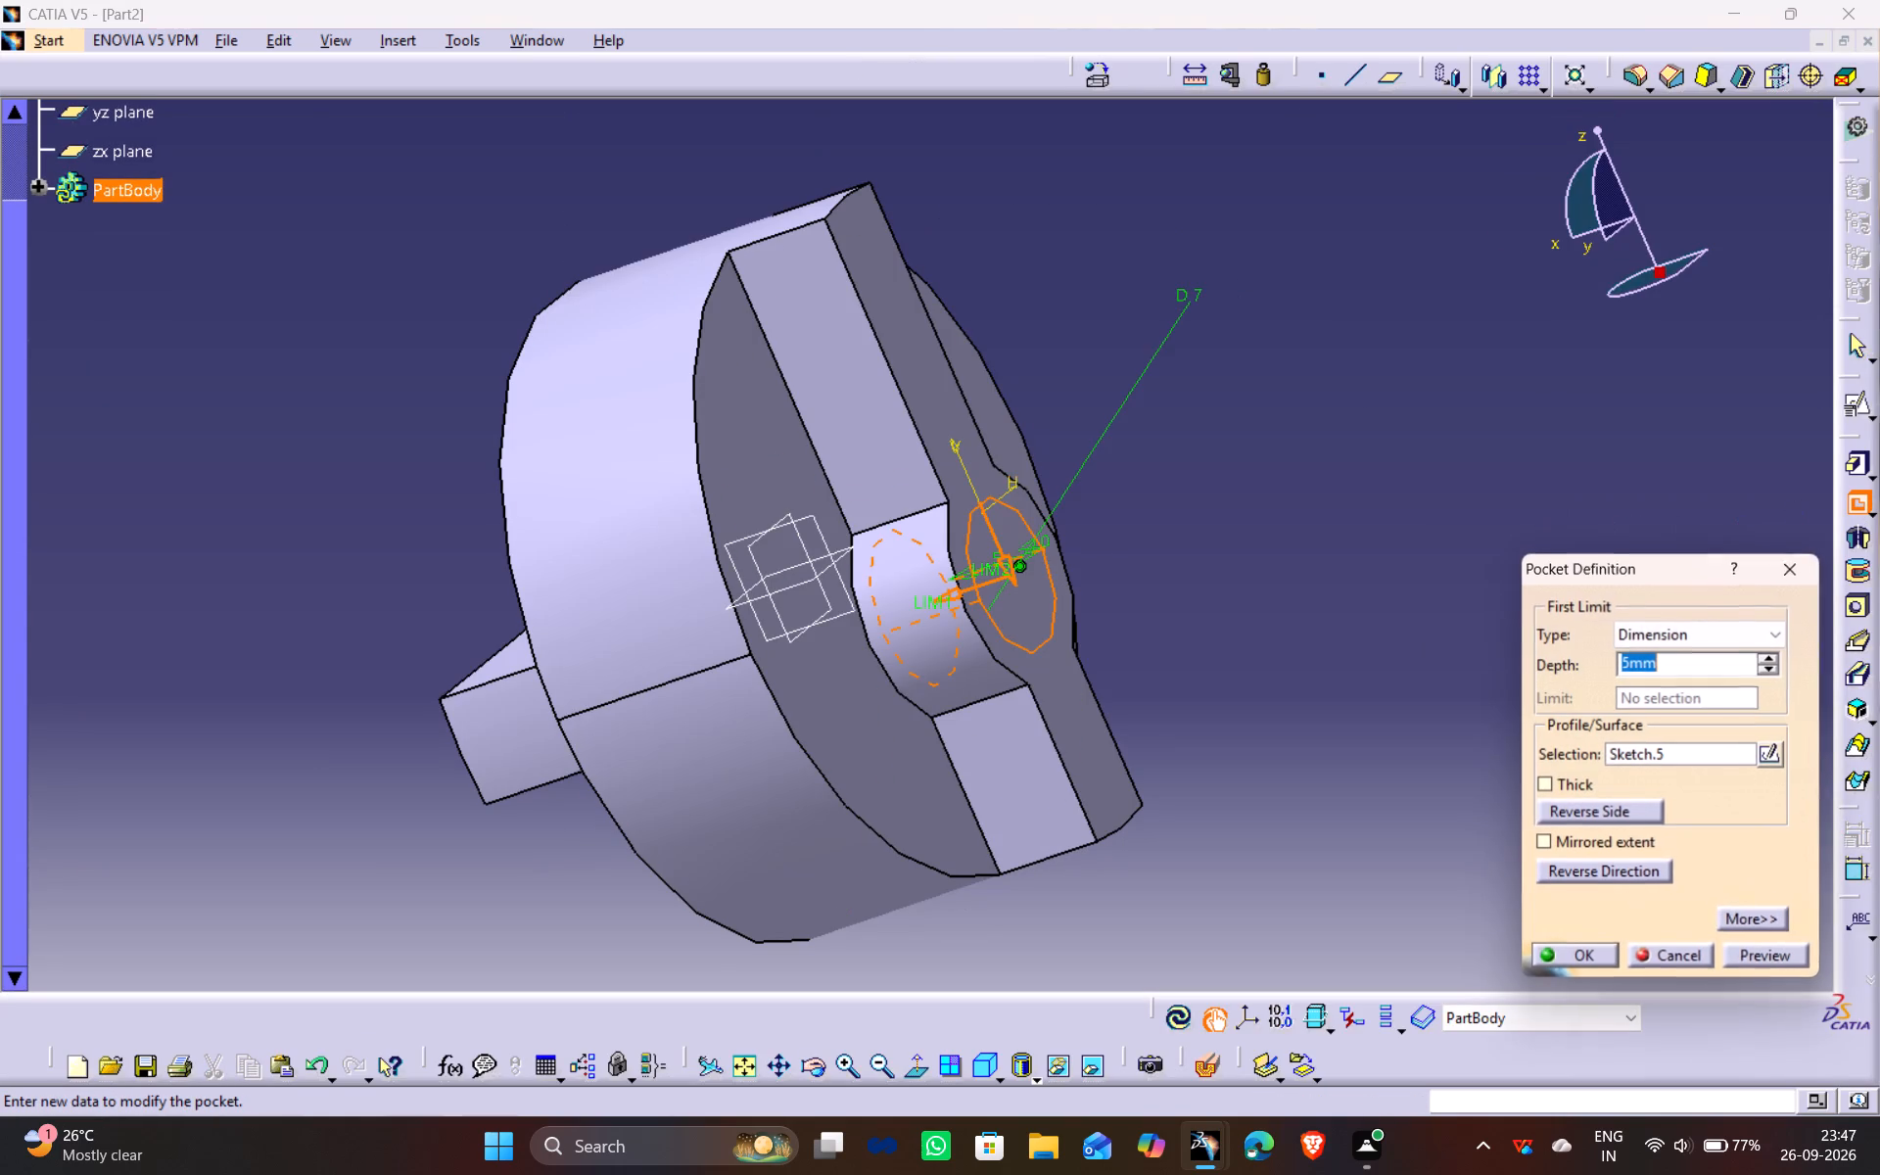
drag(1635, 661, 1539, 677)
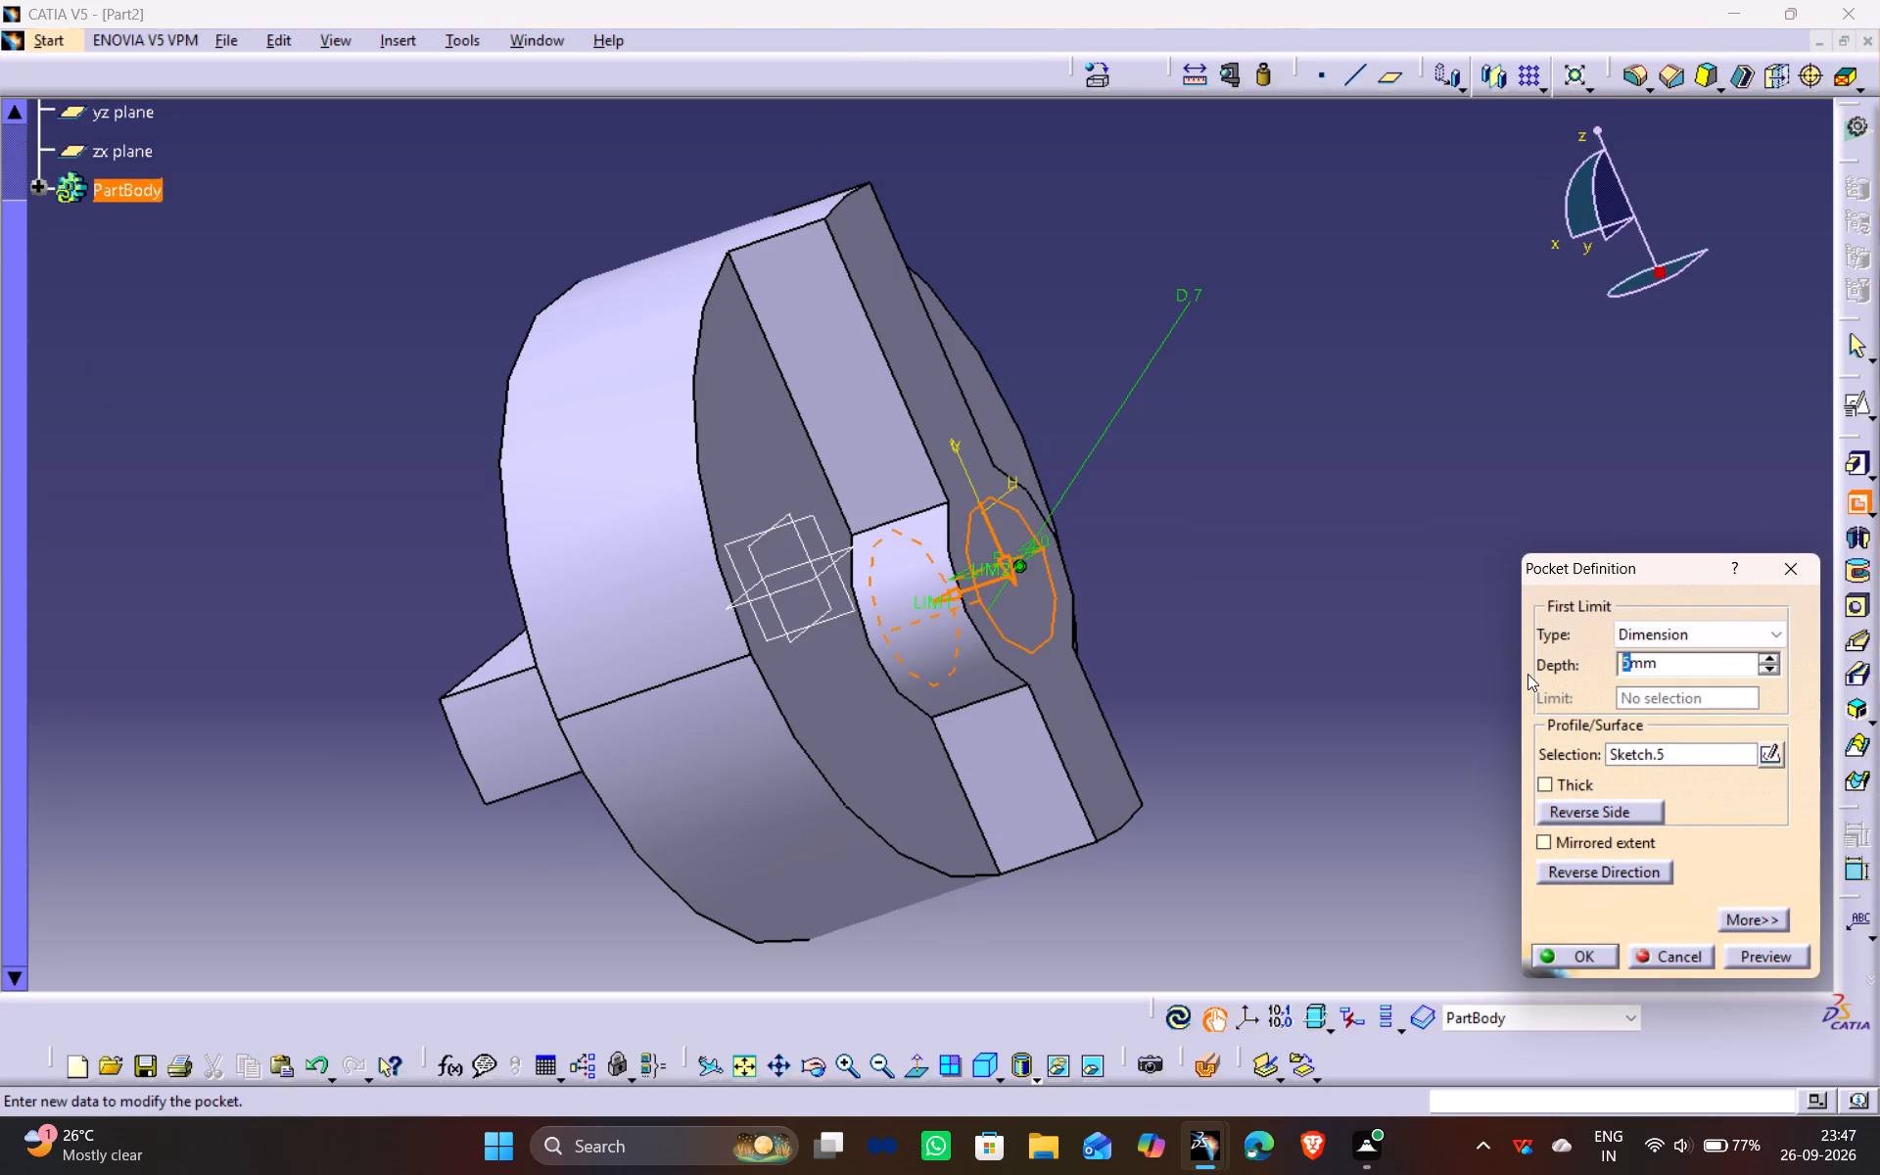
key(3)
click(1752, 959)
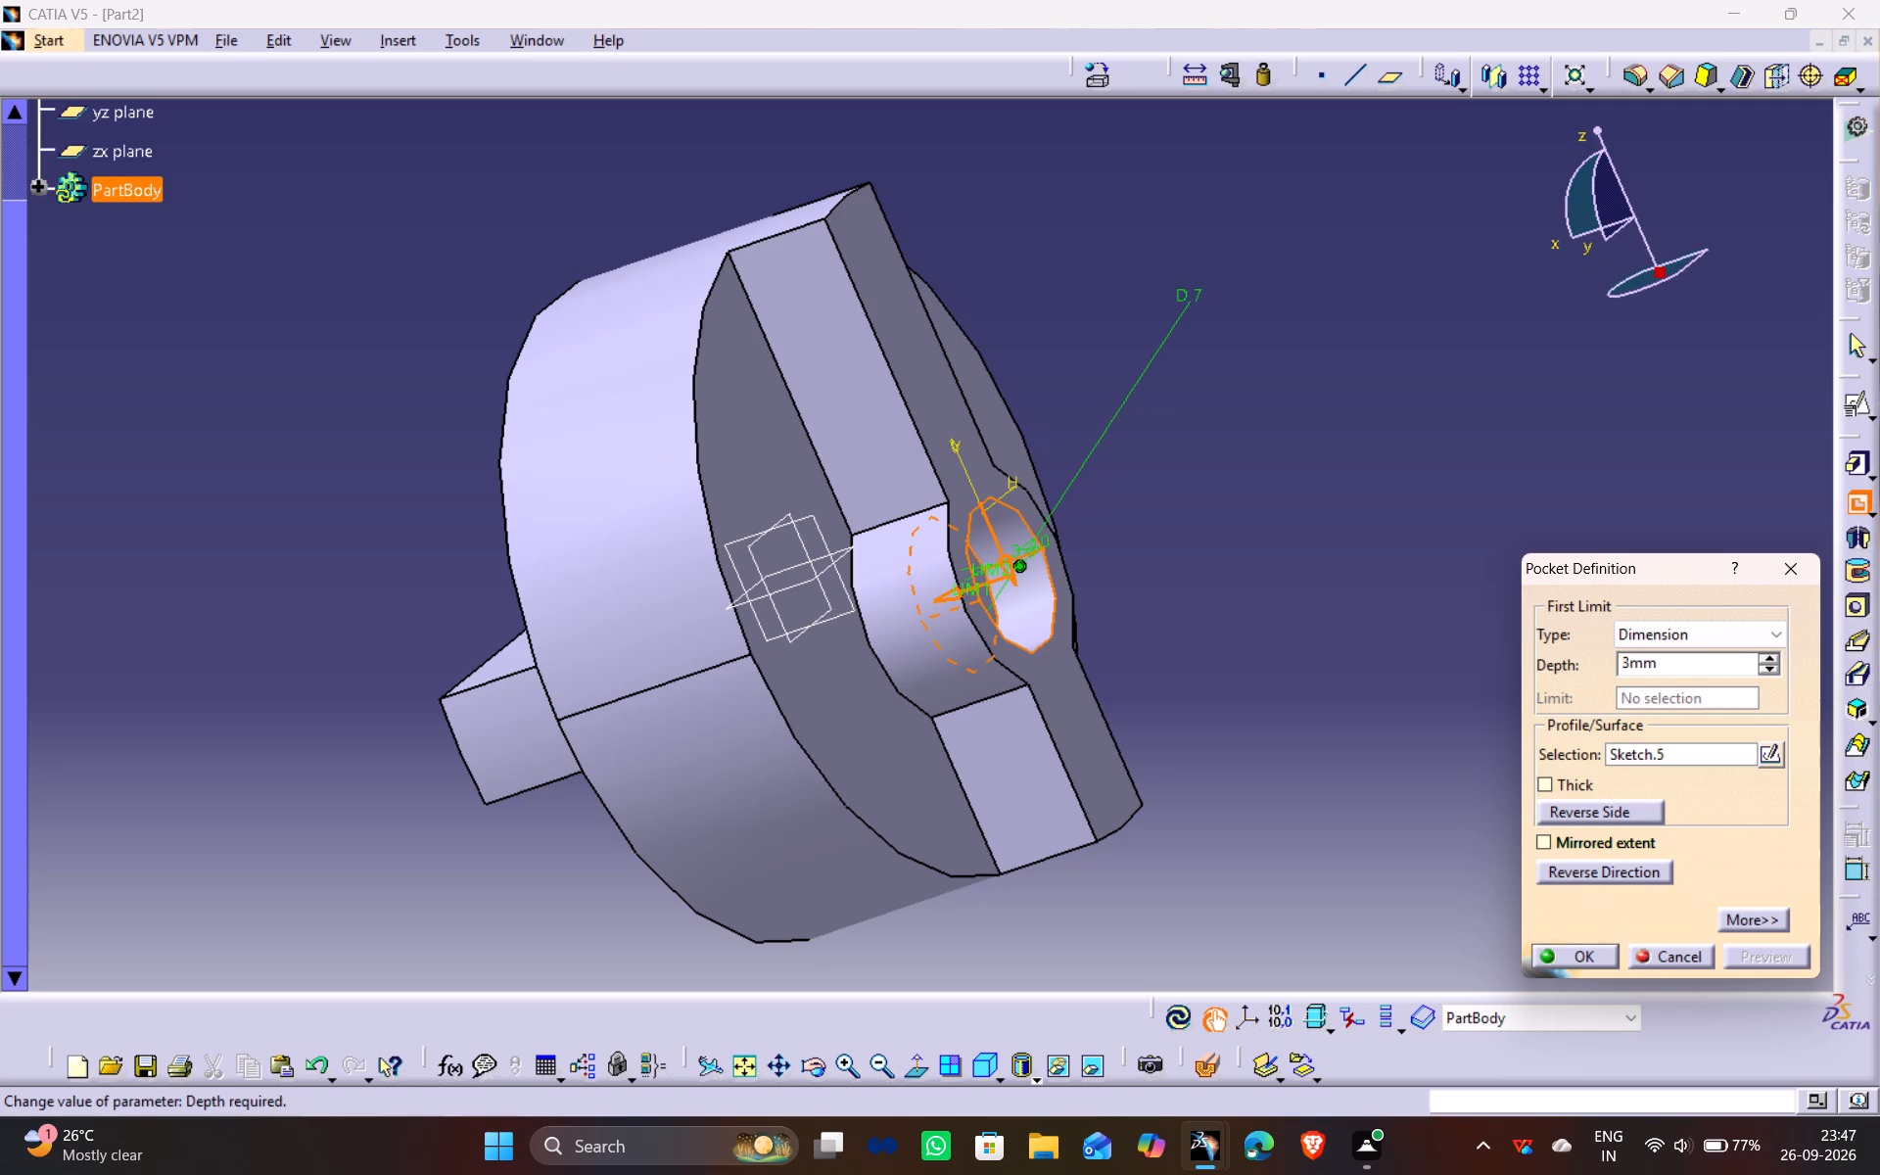
drag(1630, 654, 1580, 672)
key(2)
text(.5)
click(1712, 812)
click(1713, 806)
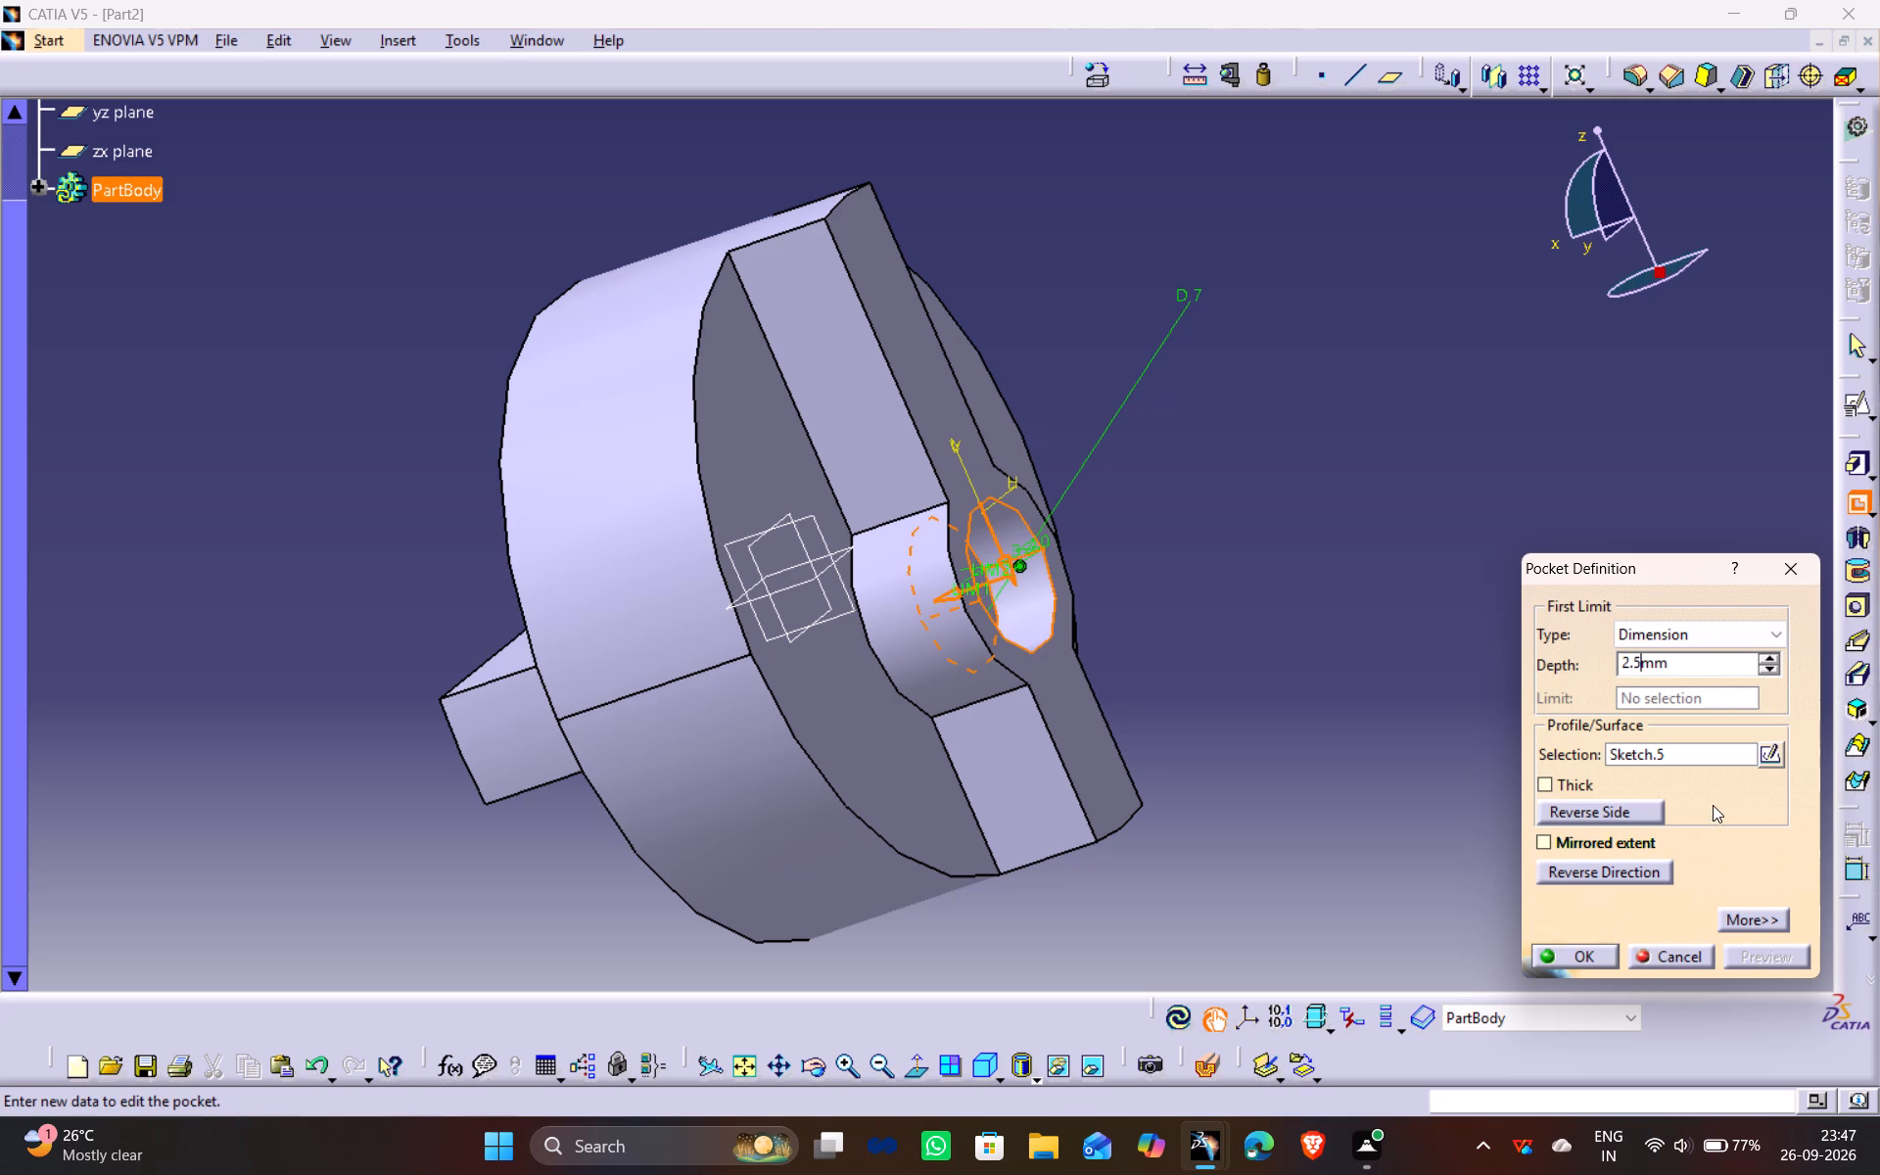
click(1741, 643)
click(1740, 640)
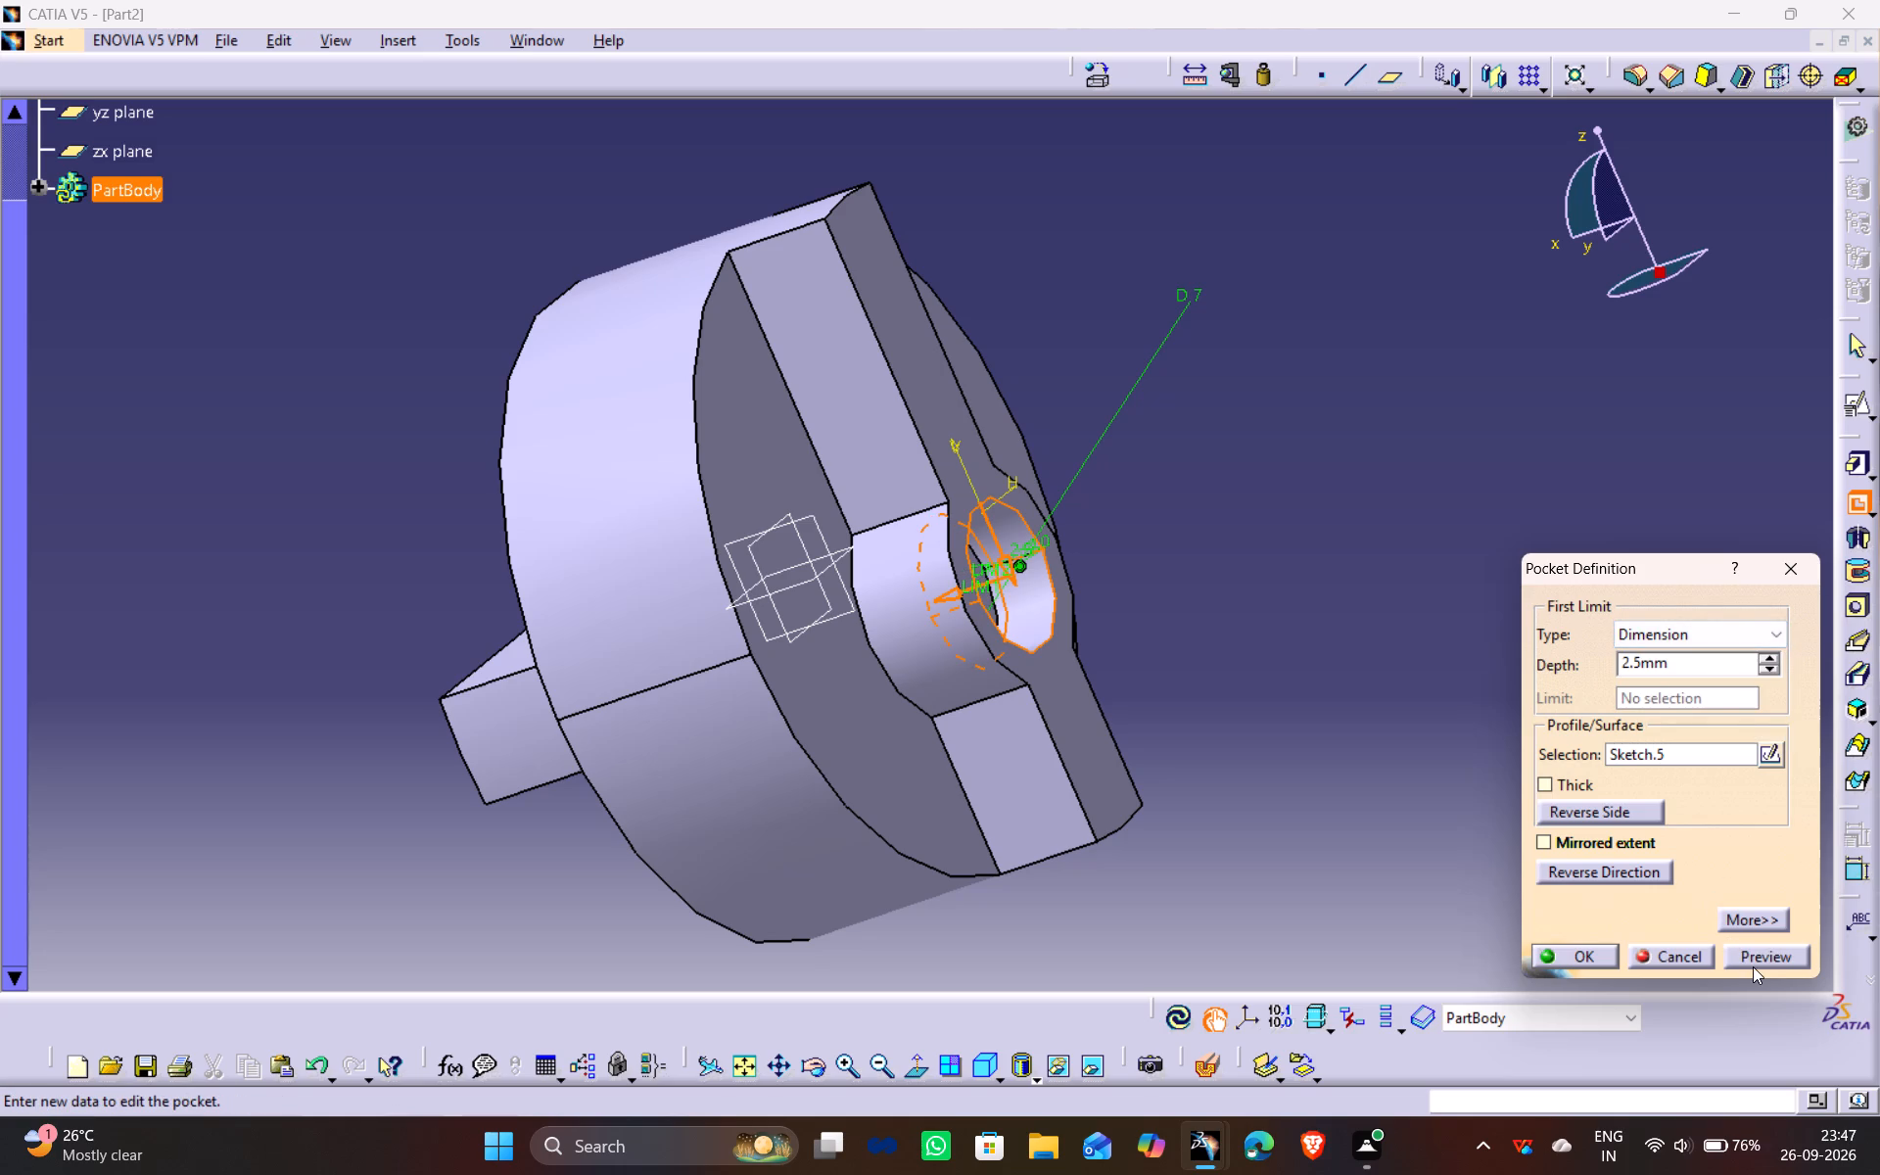
click(1760, 957)
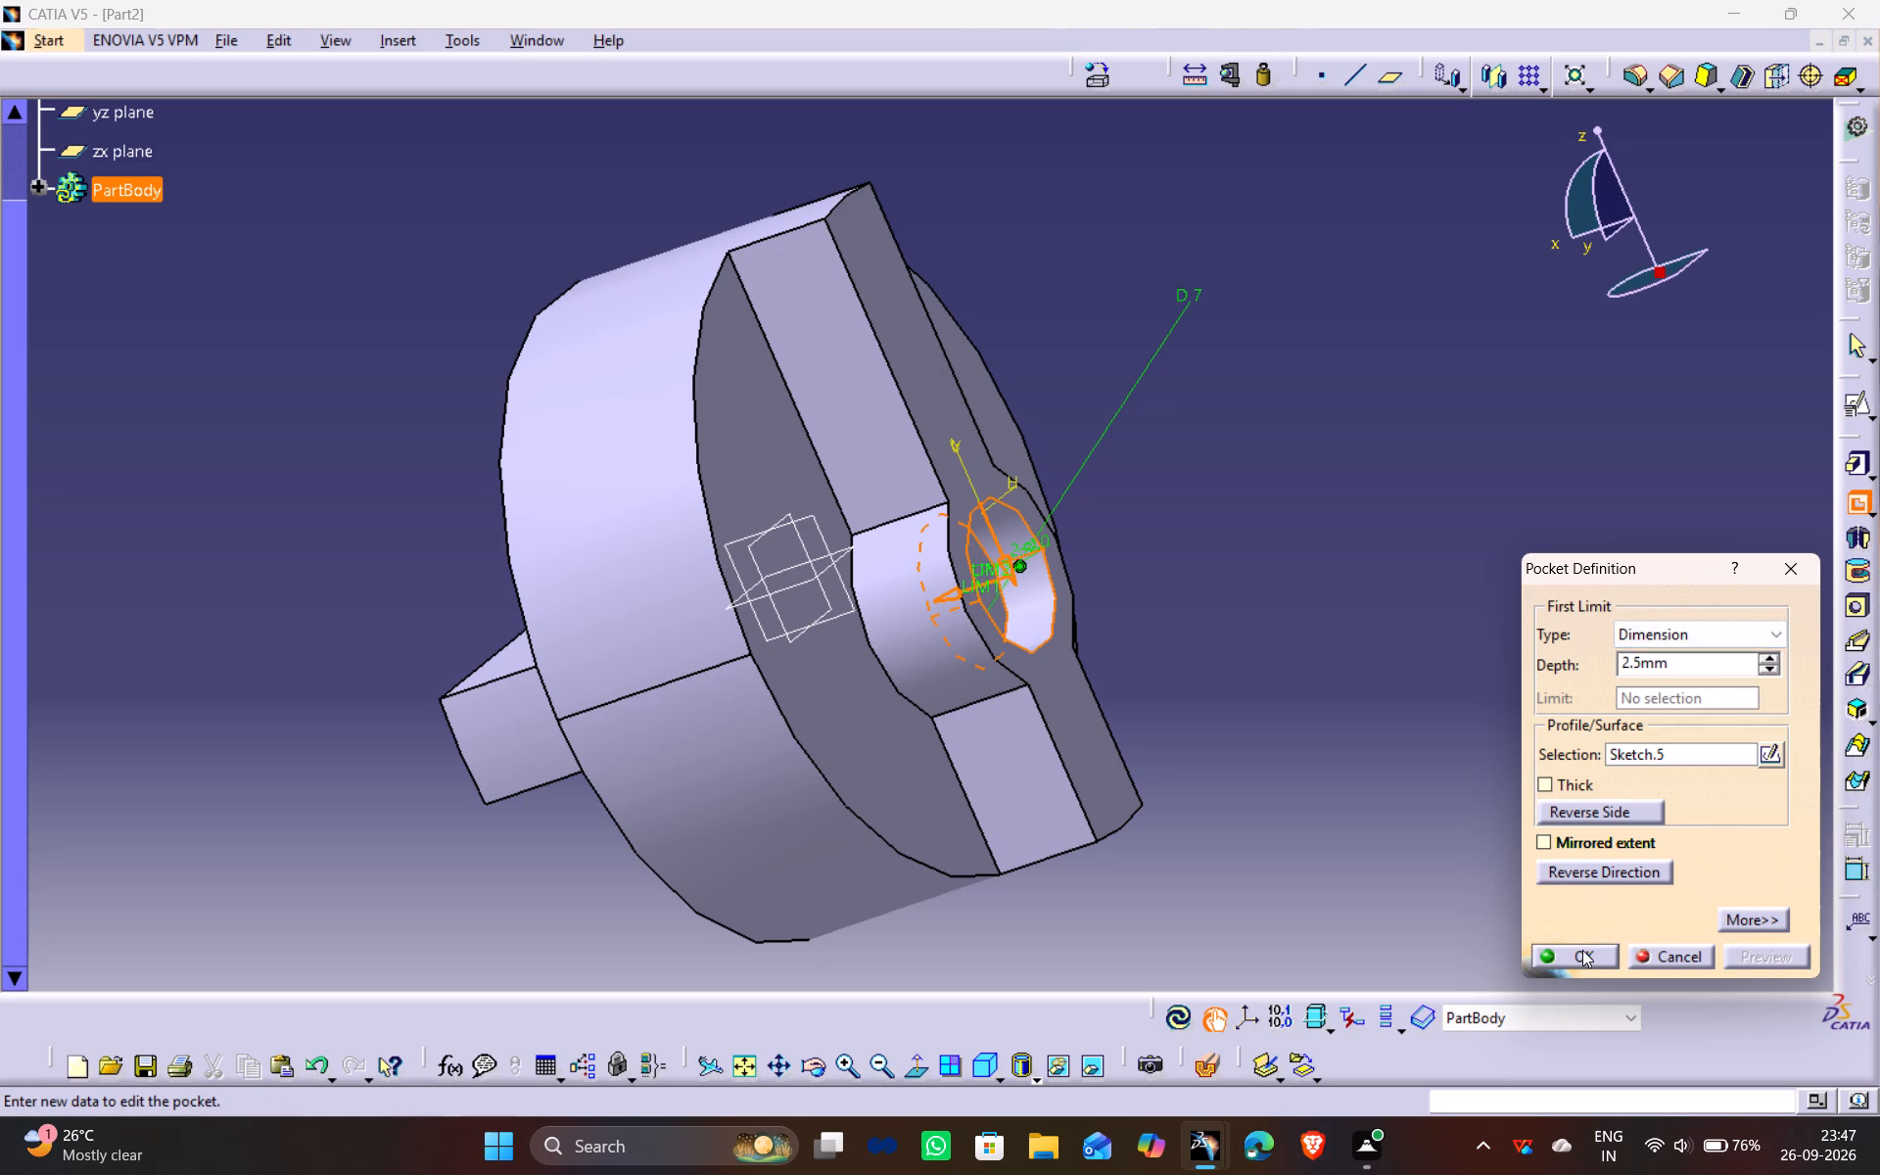
click(1579, 950)
Create a positioned sketch on the opposite bar's outer face and draw a circle about 4.3 mm in diameter centred on the origin.
drag(1512, 667, 1460, 618)
middle_drag(1385, 524, 1230, 559)
drag(1381, 523, 1230, 559)
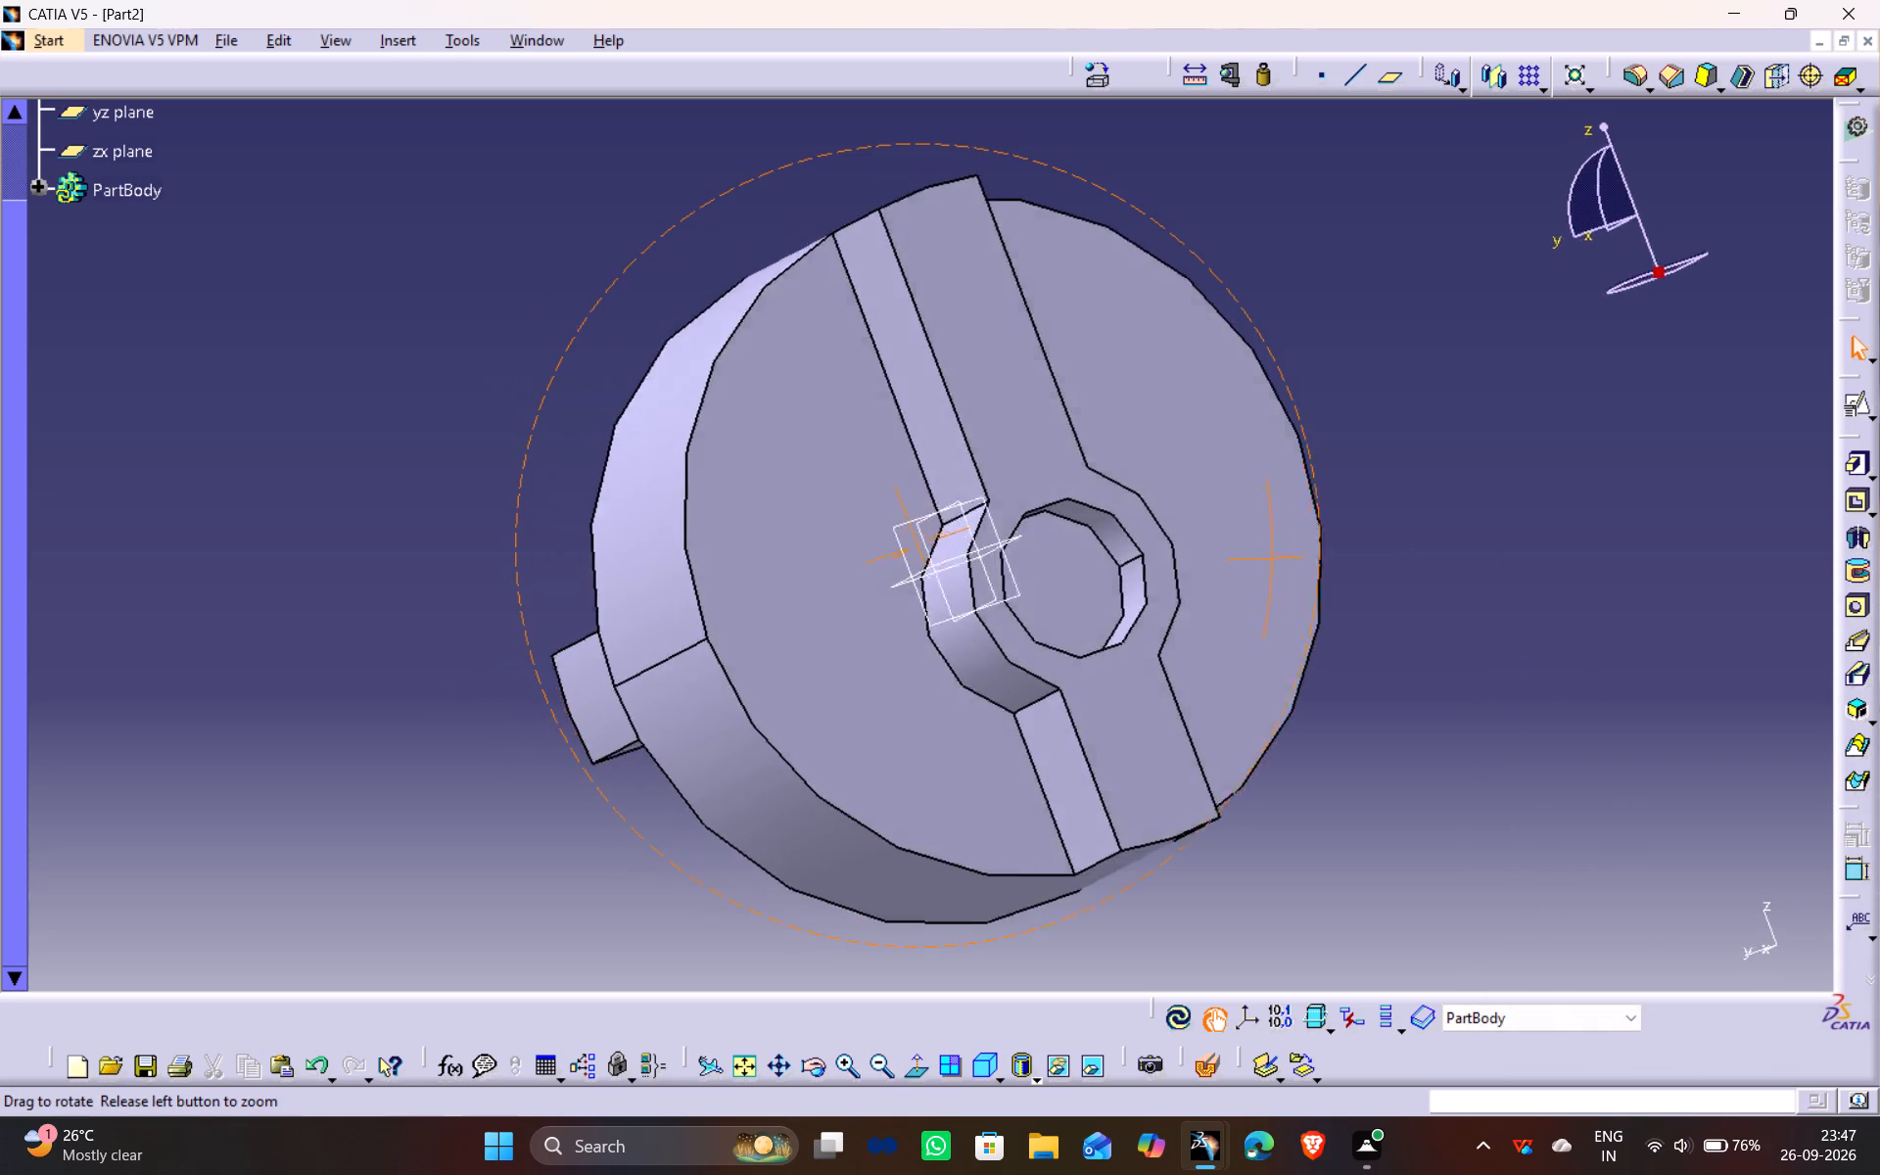
drag(1230, 559, 1339, 553)
middle_drag(1230, 559, 1342, 551)
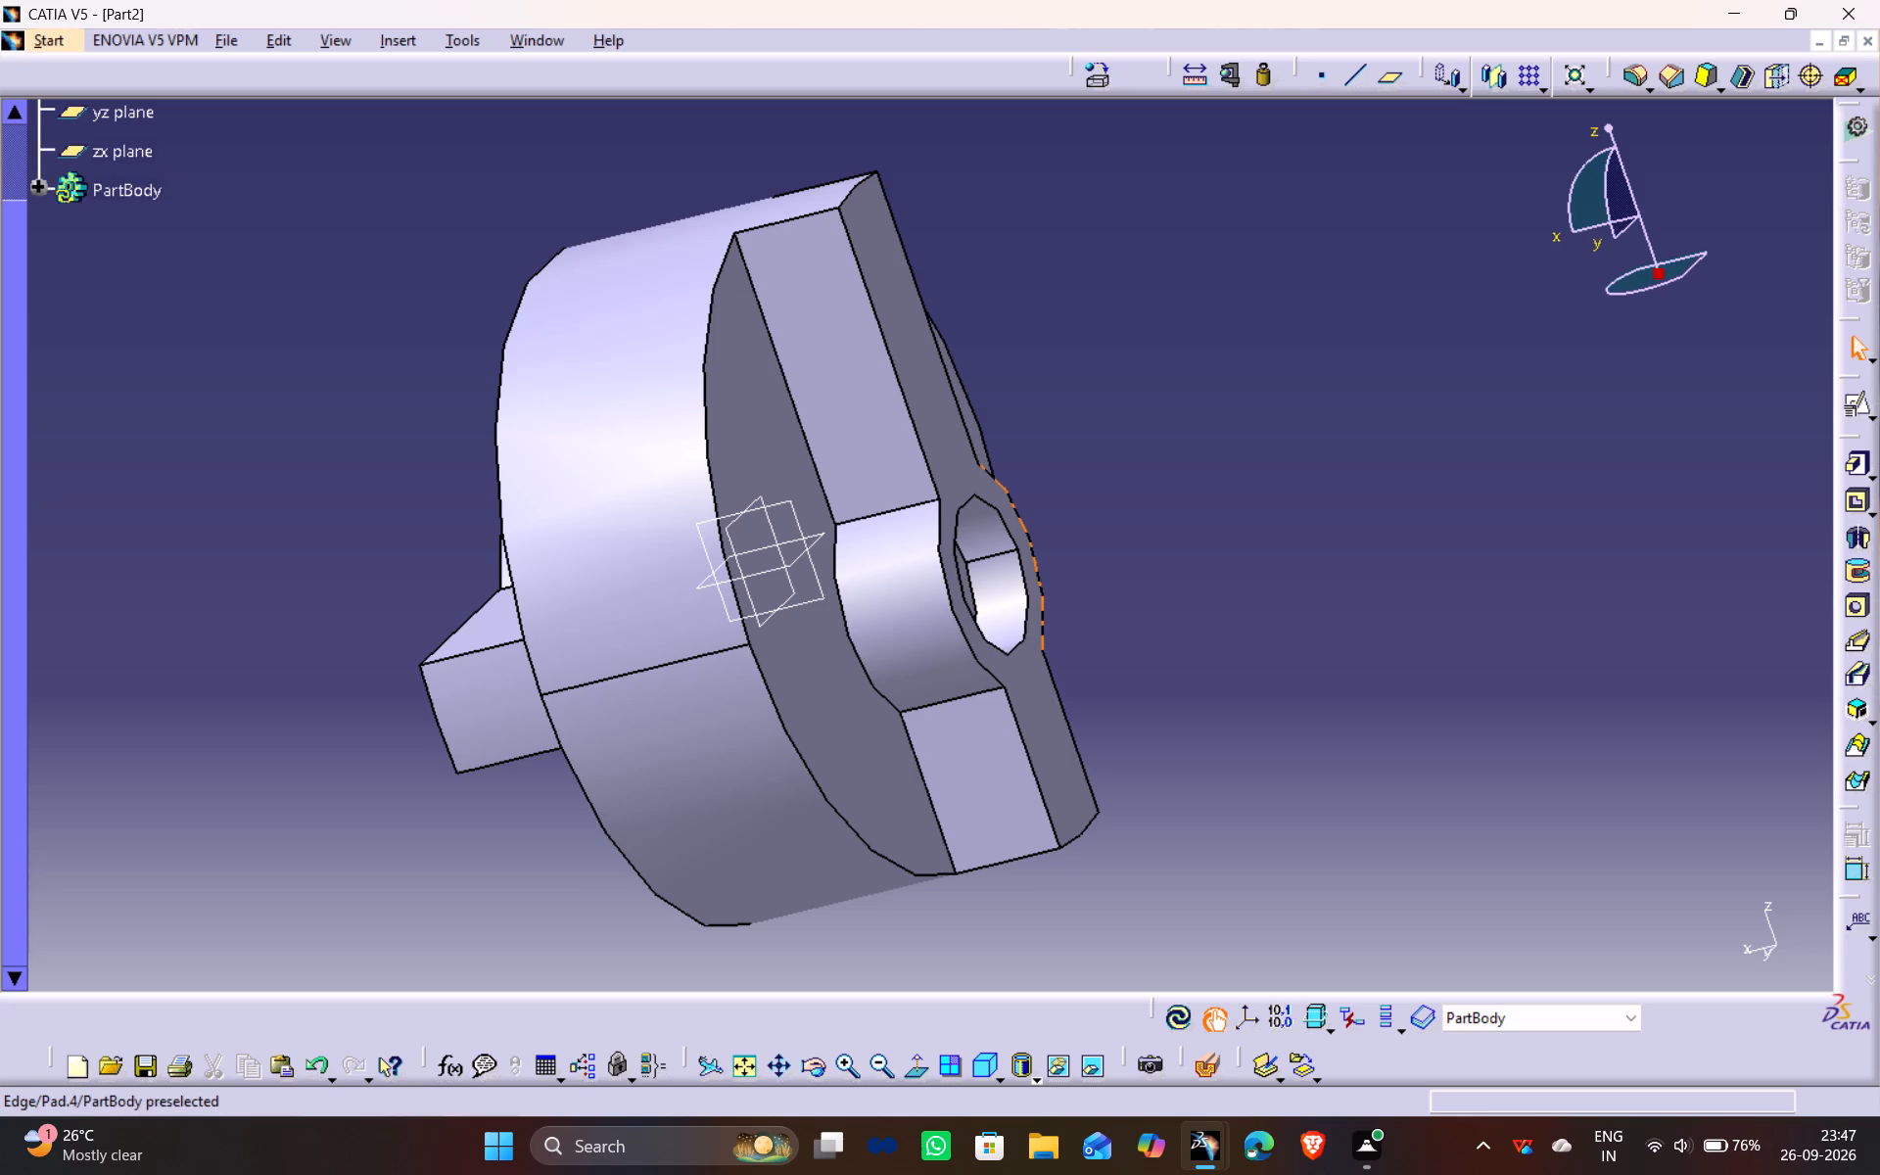
middle_drag(406, 426, 698, 446)
drag(411, 425, 698, 446)
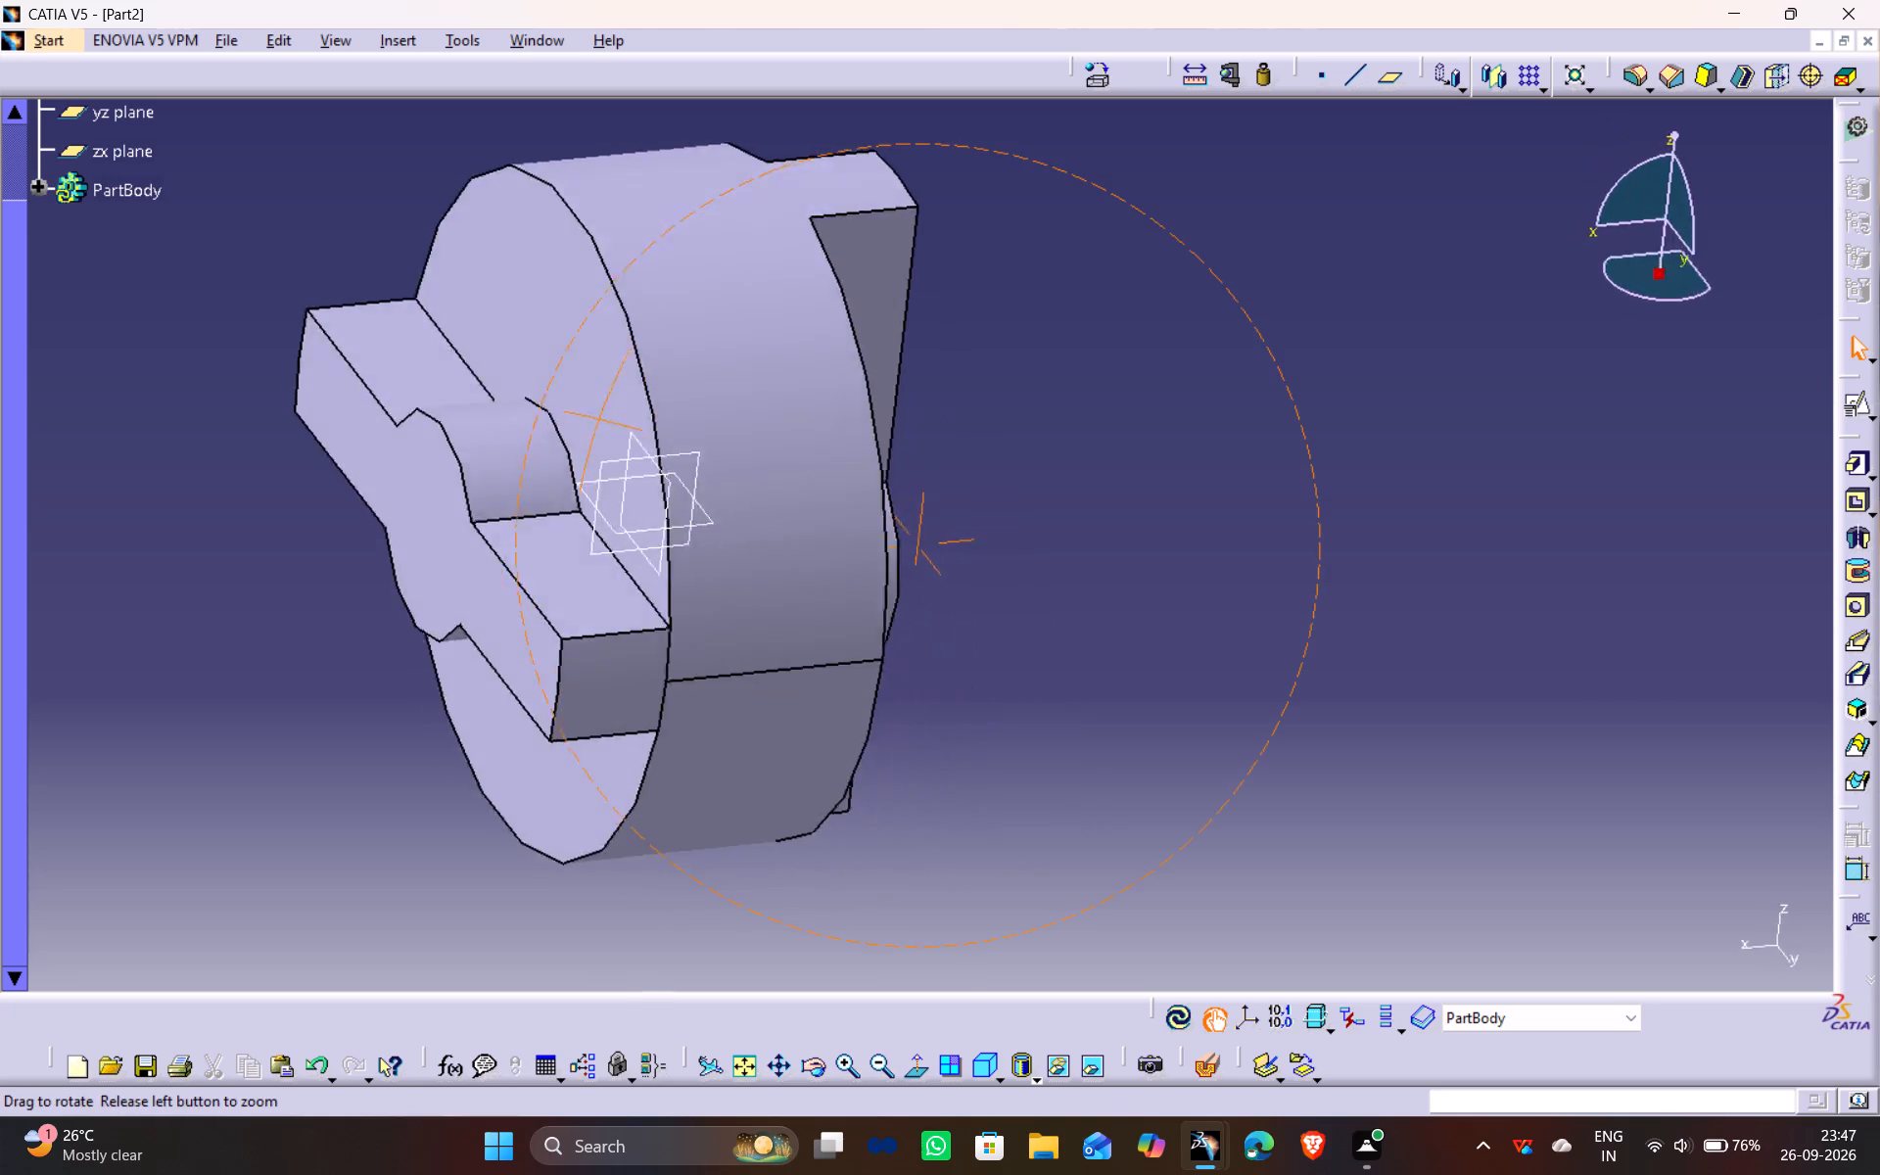
drag(698, 446, 798, 430)
middle_drag(698, 446, 798, 429)
click(484, 495)
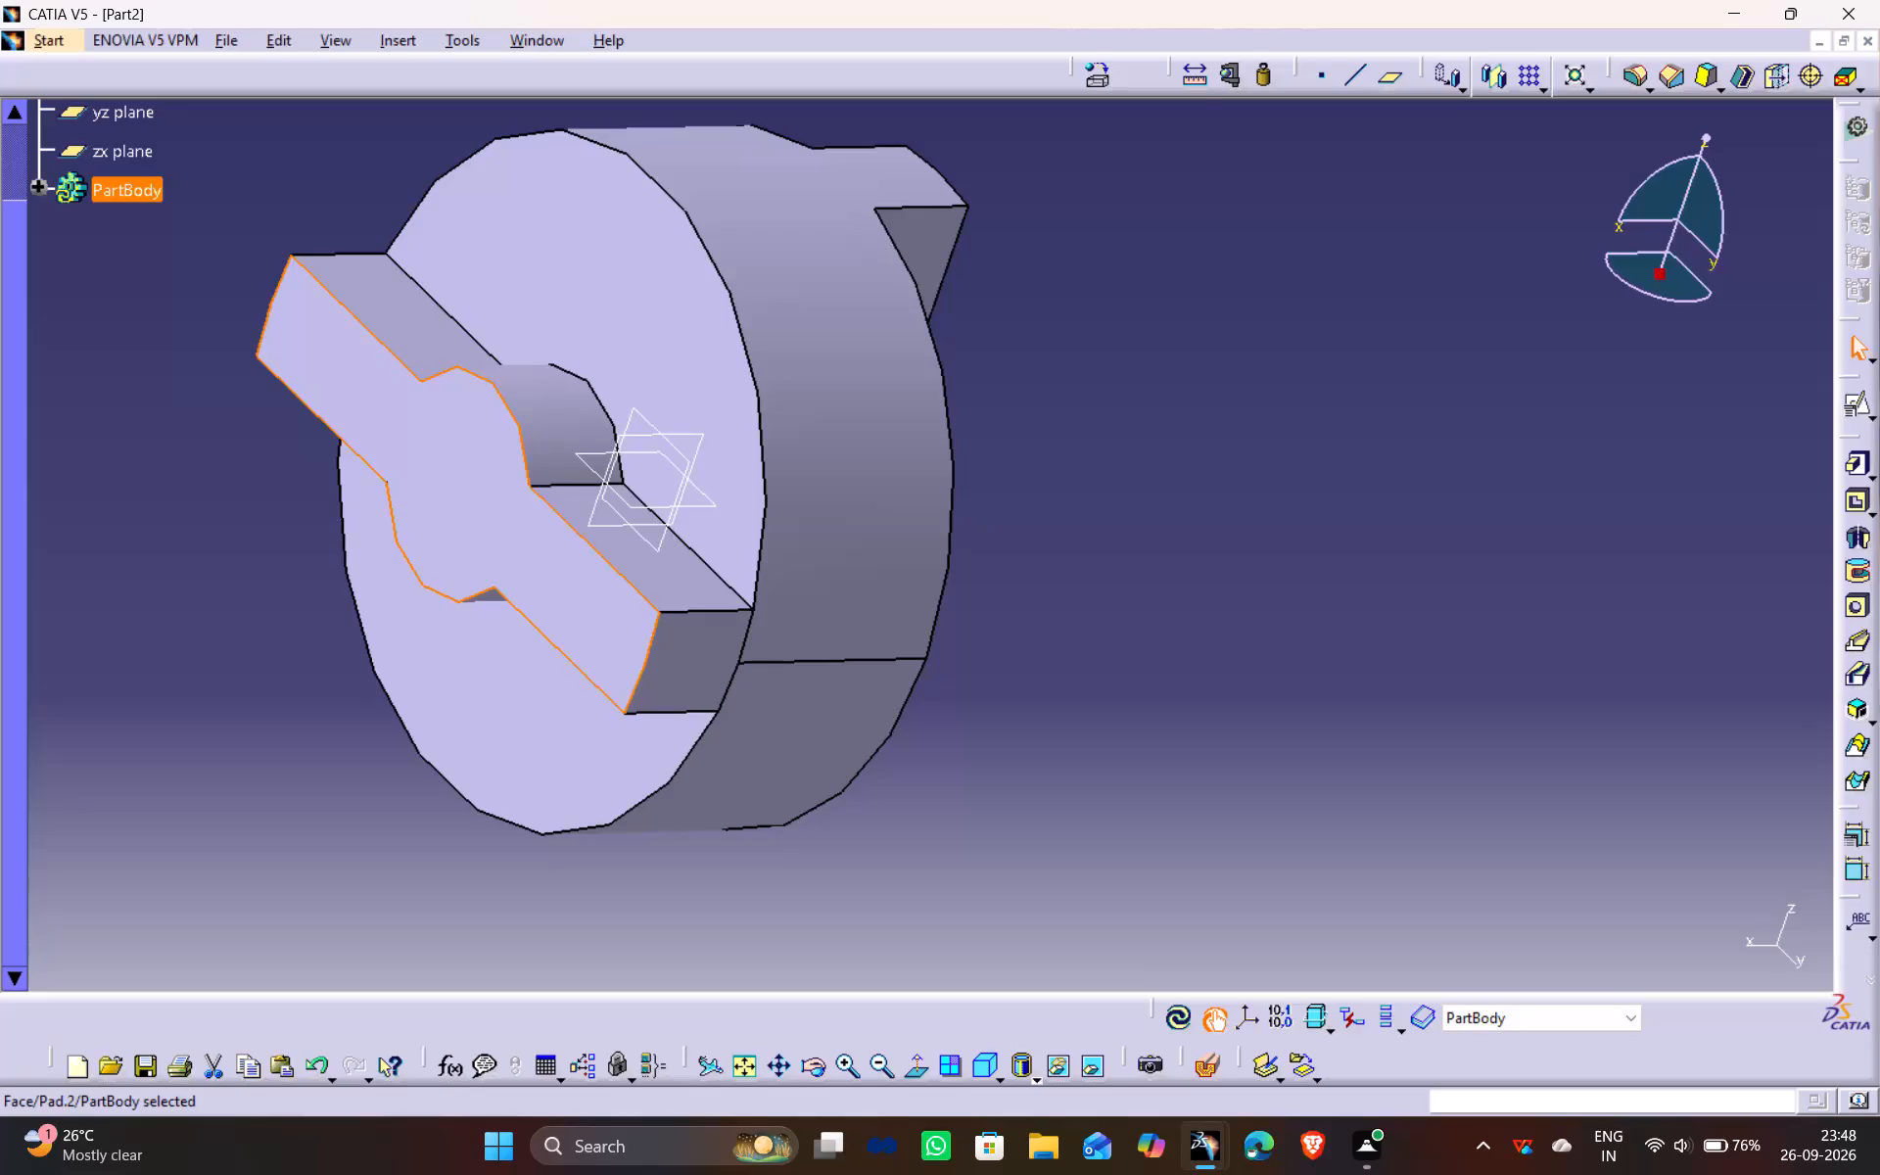
click(1856, 407)
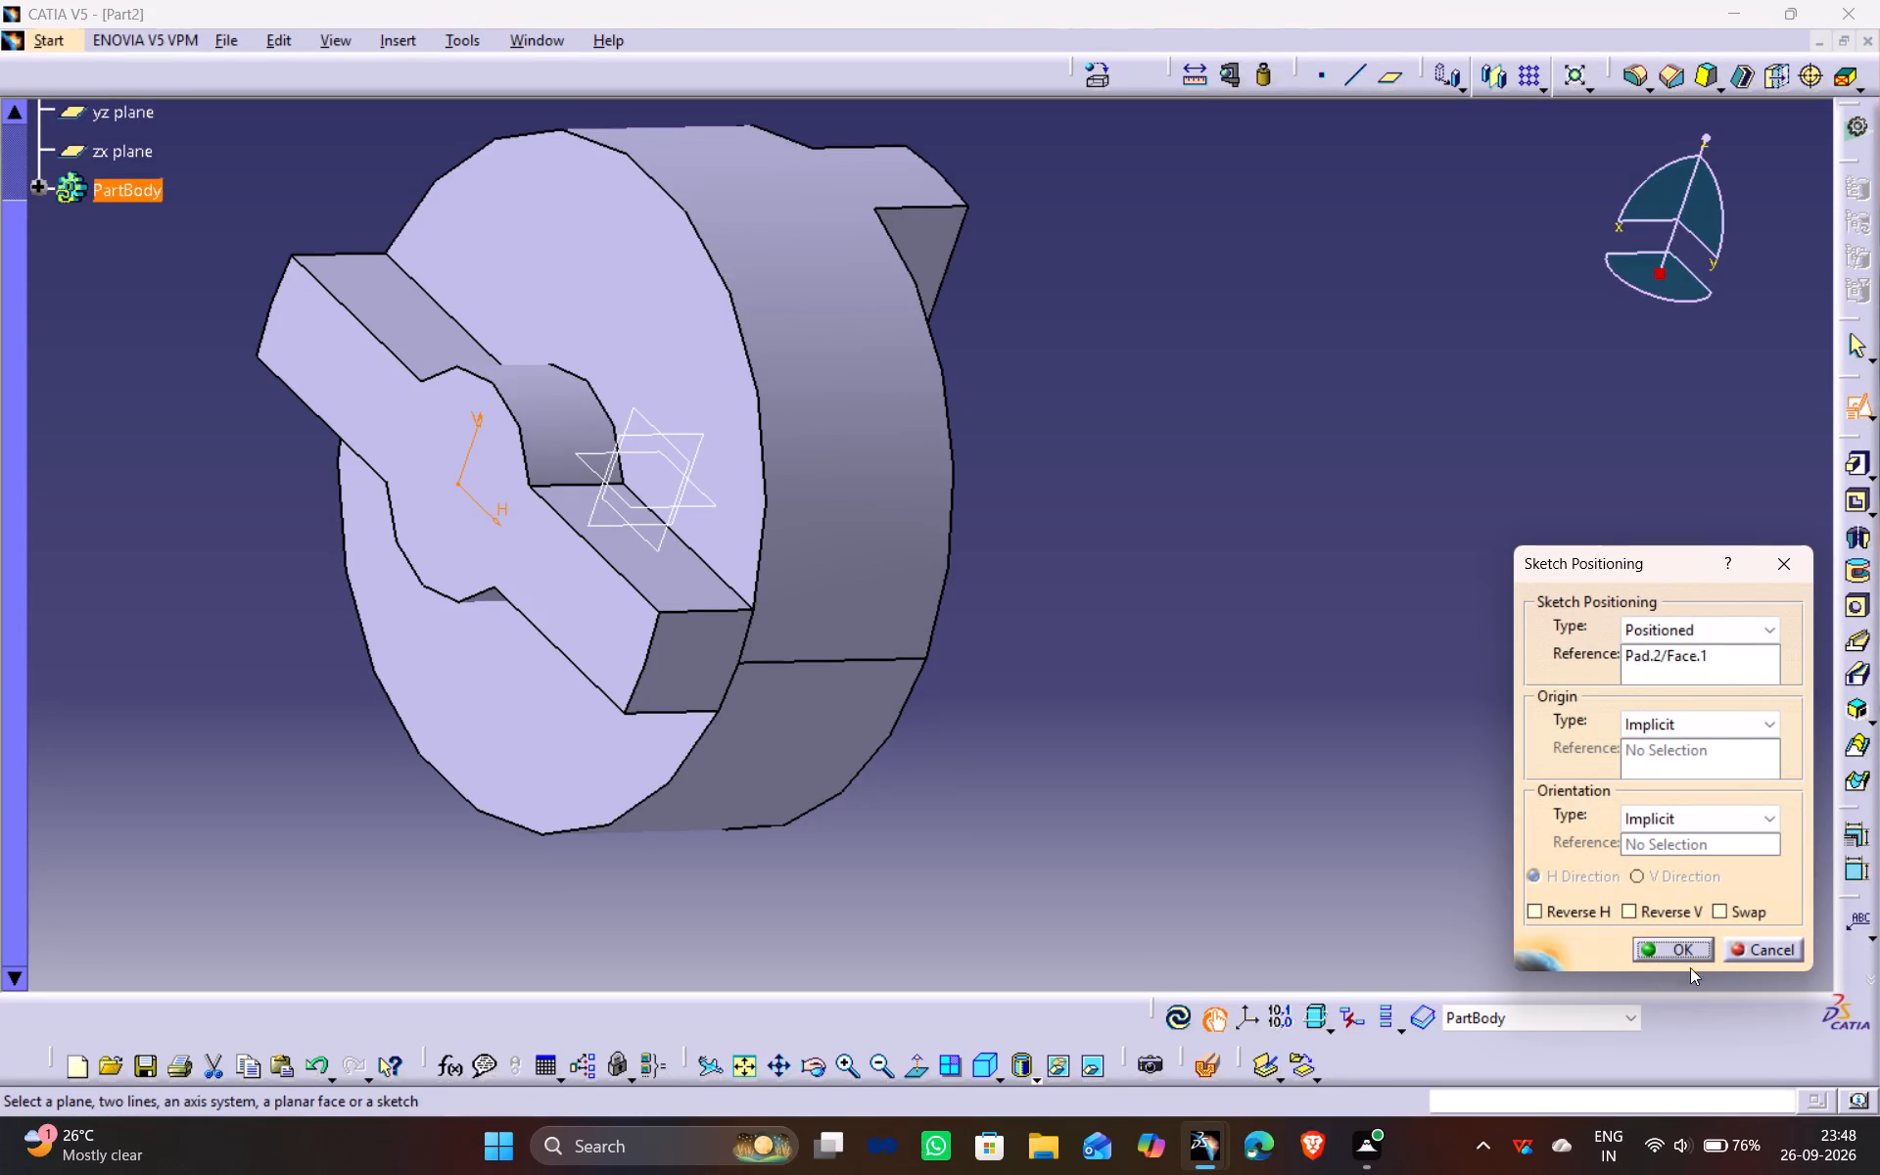
click(1688, 952)
middle_drag(763, 746, 1349, 577)
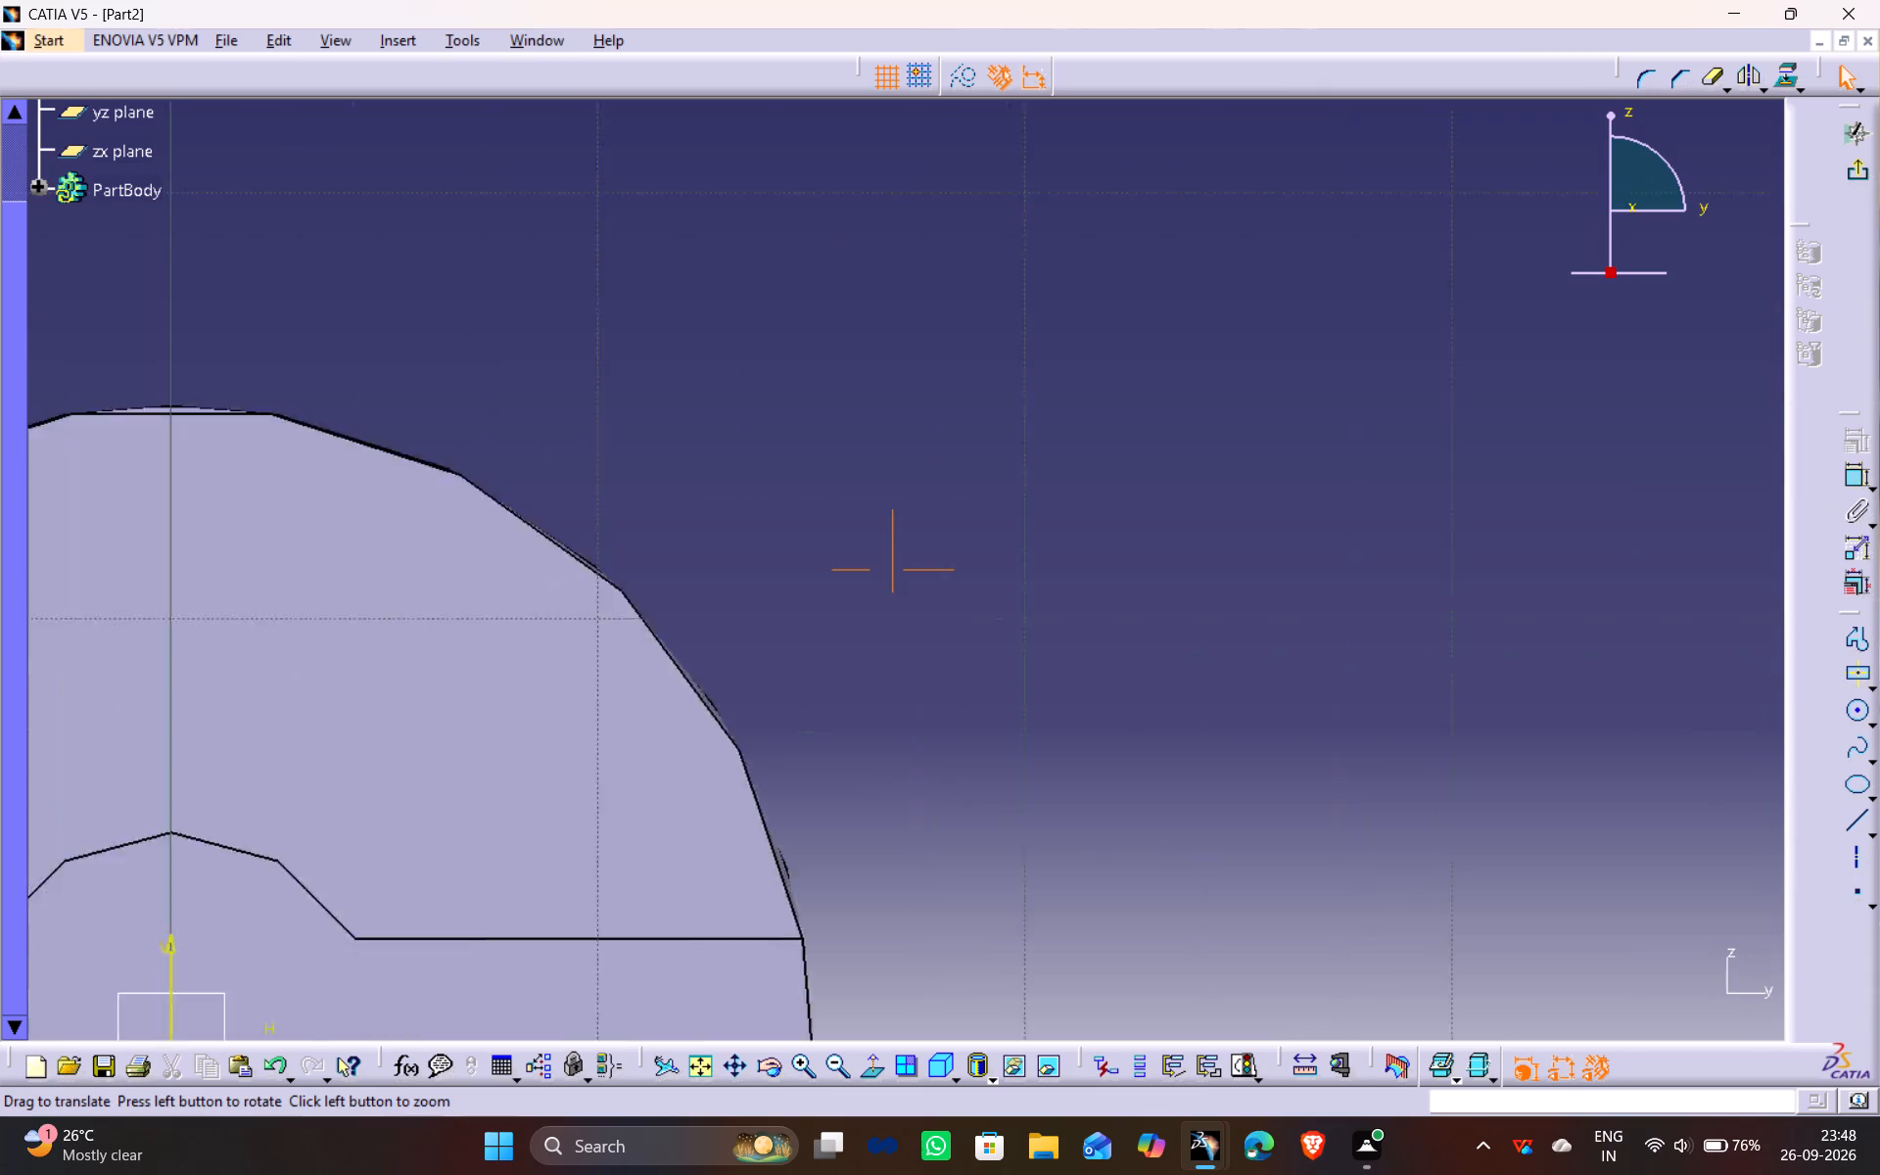
middle_drag(1349, 577, 1680, 426)
middle_drag(949, 684, 1151, 544)
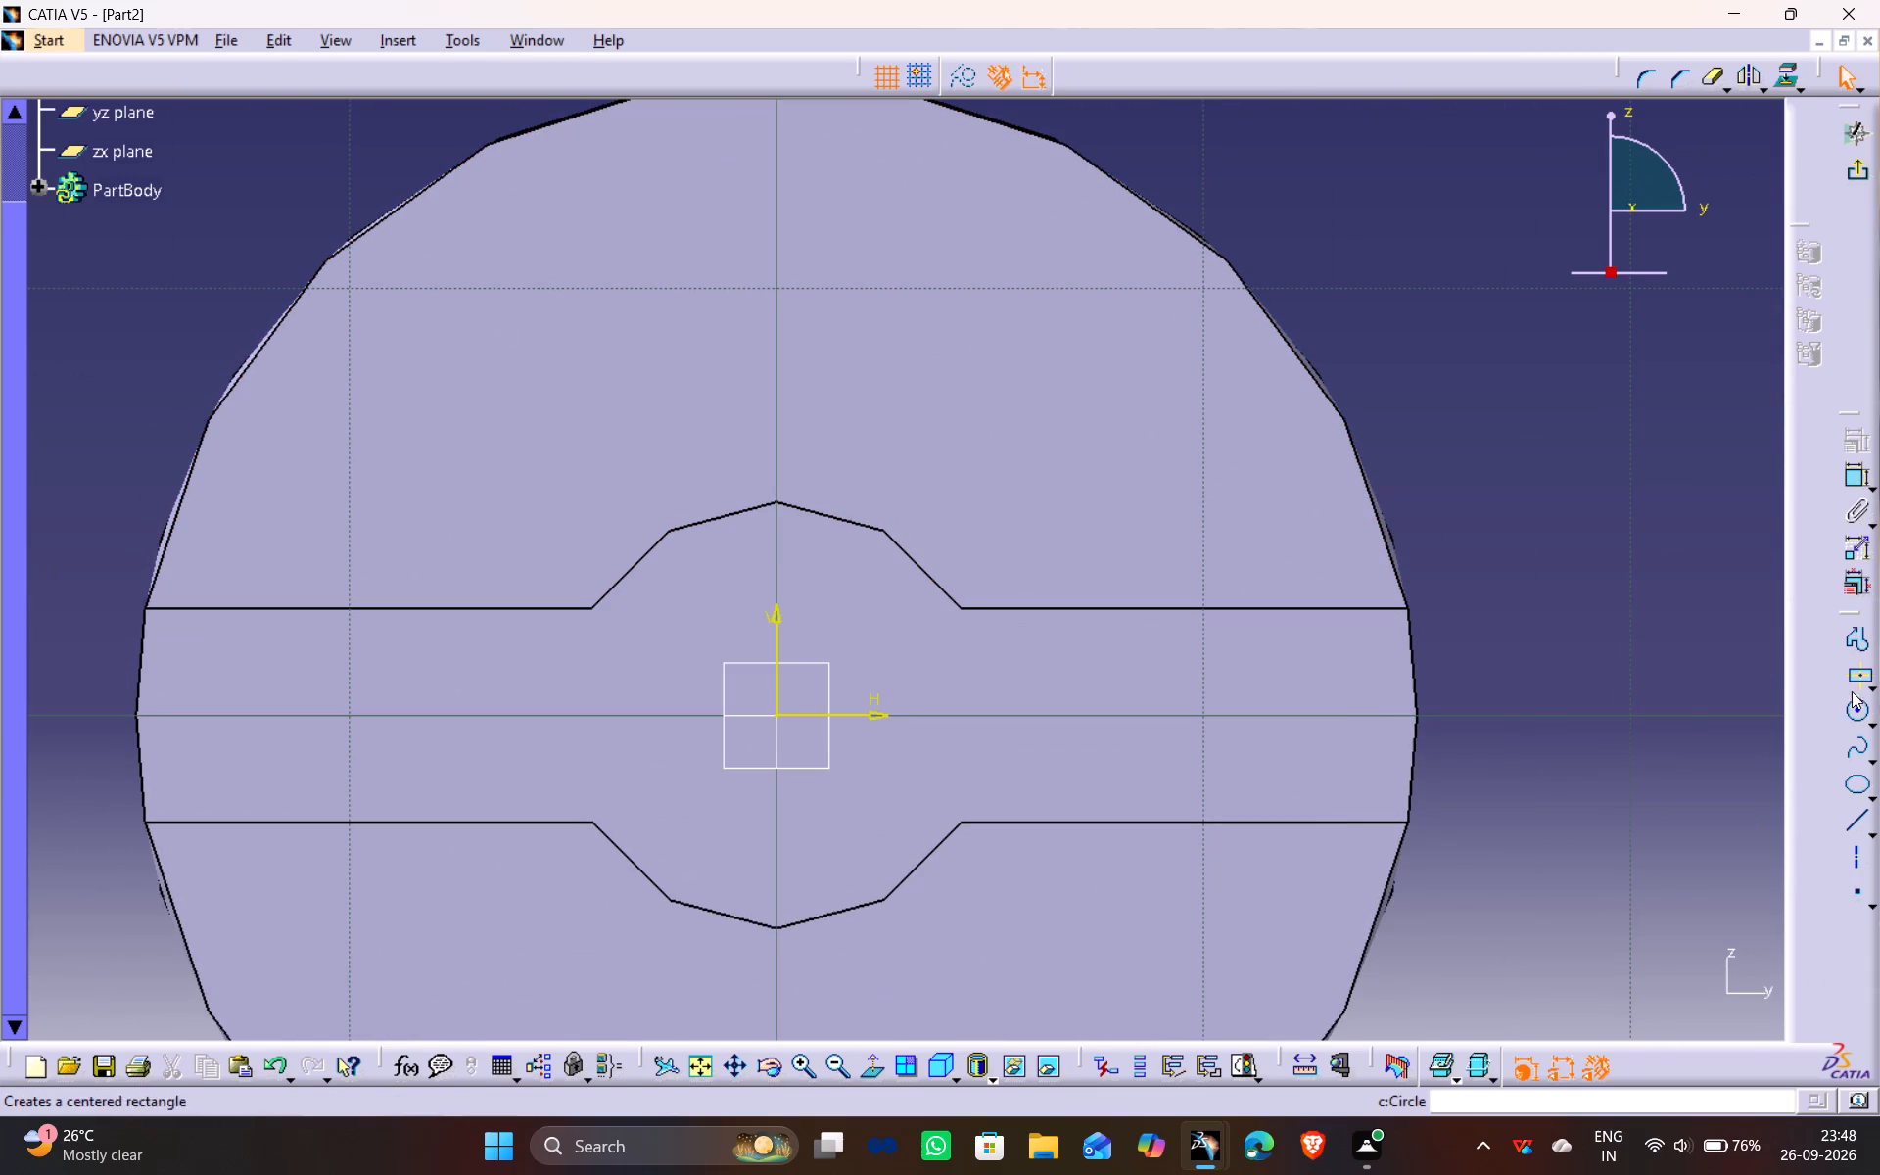
click(1856, 713)
click(778, 713)
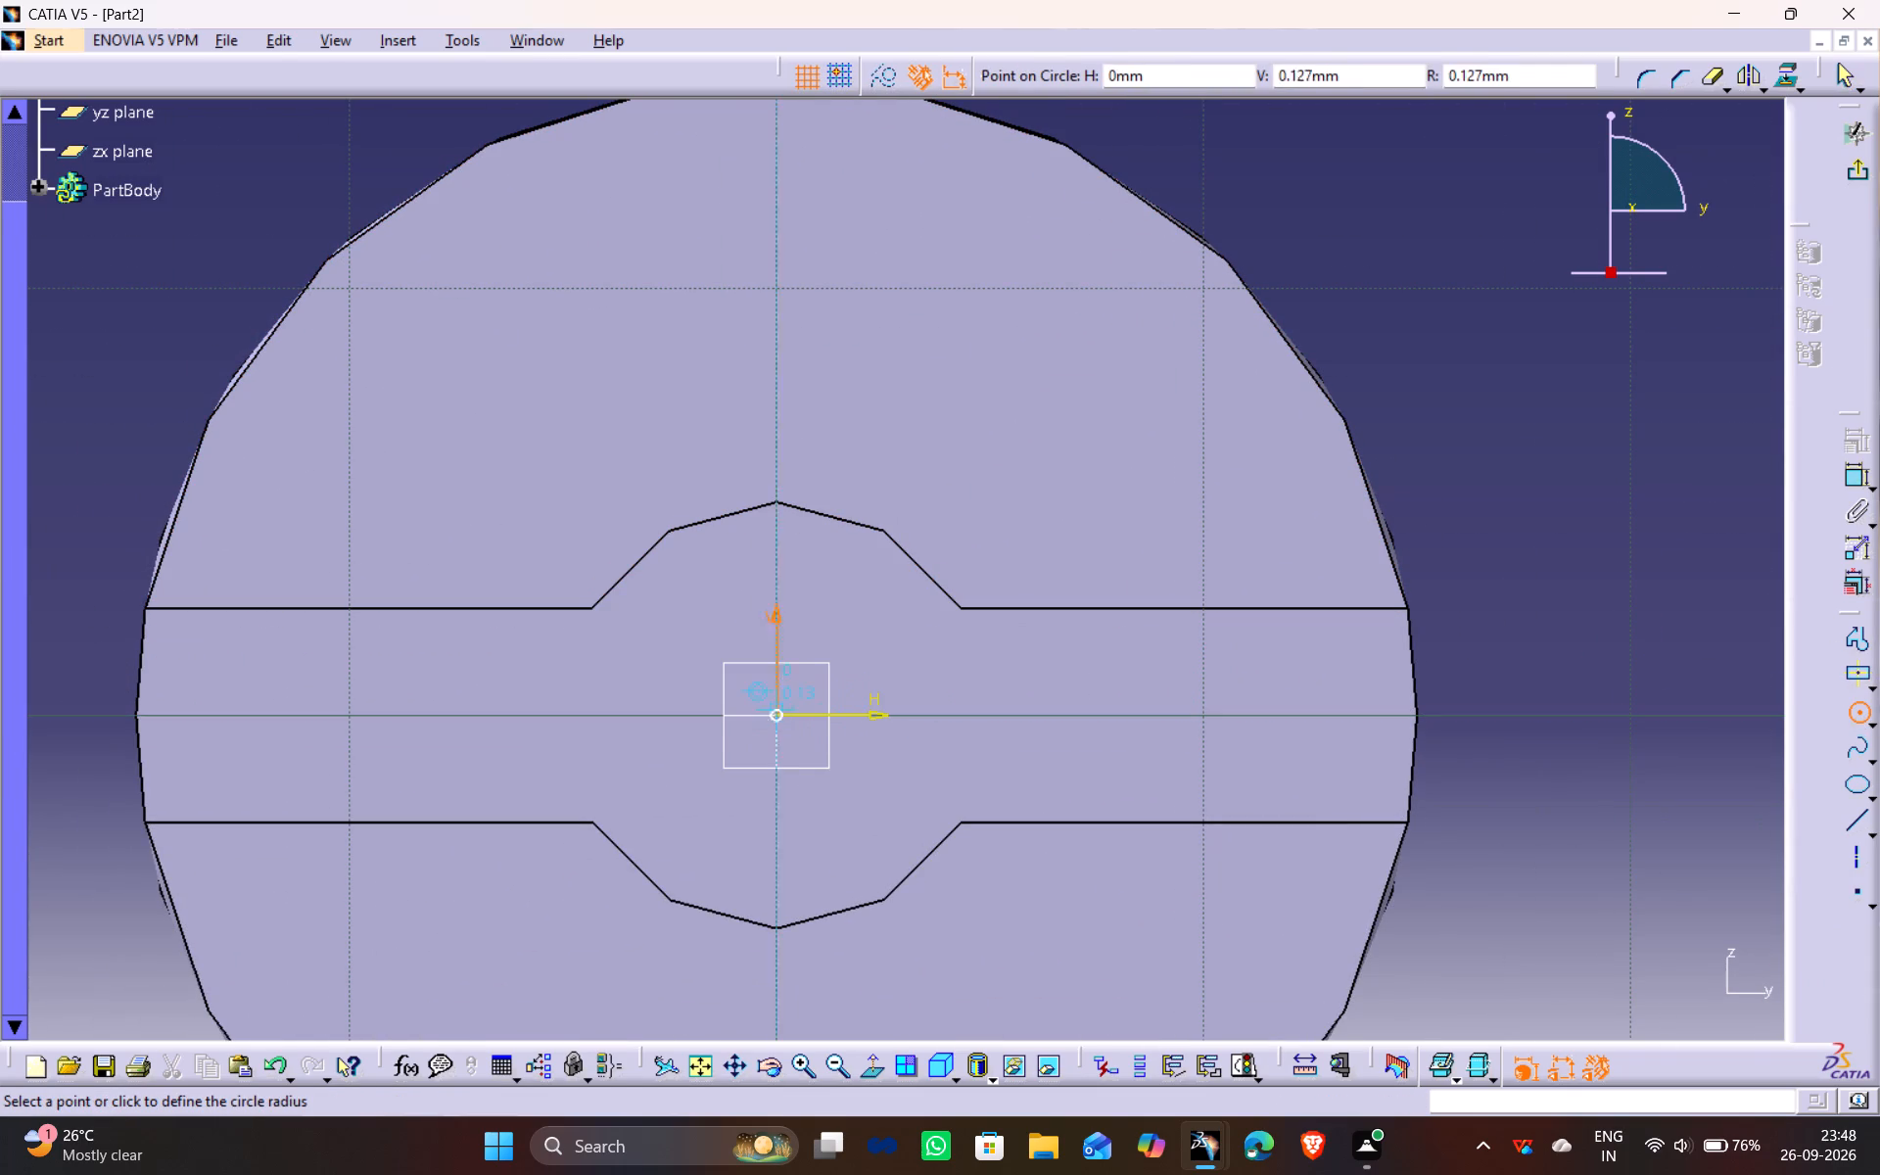
click(849, 654)
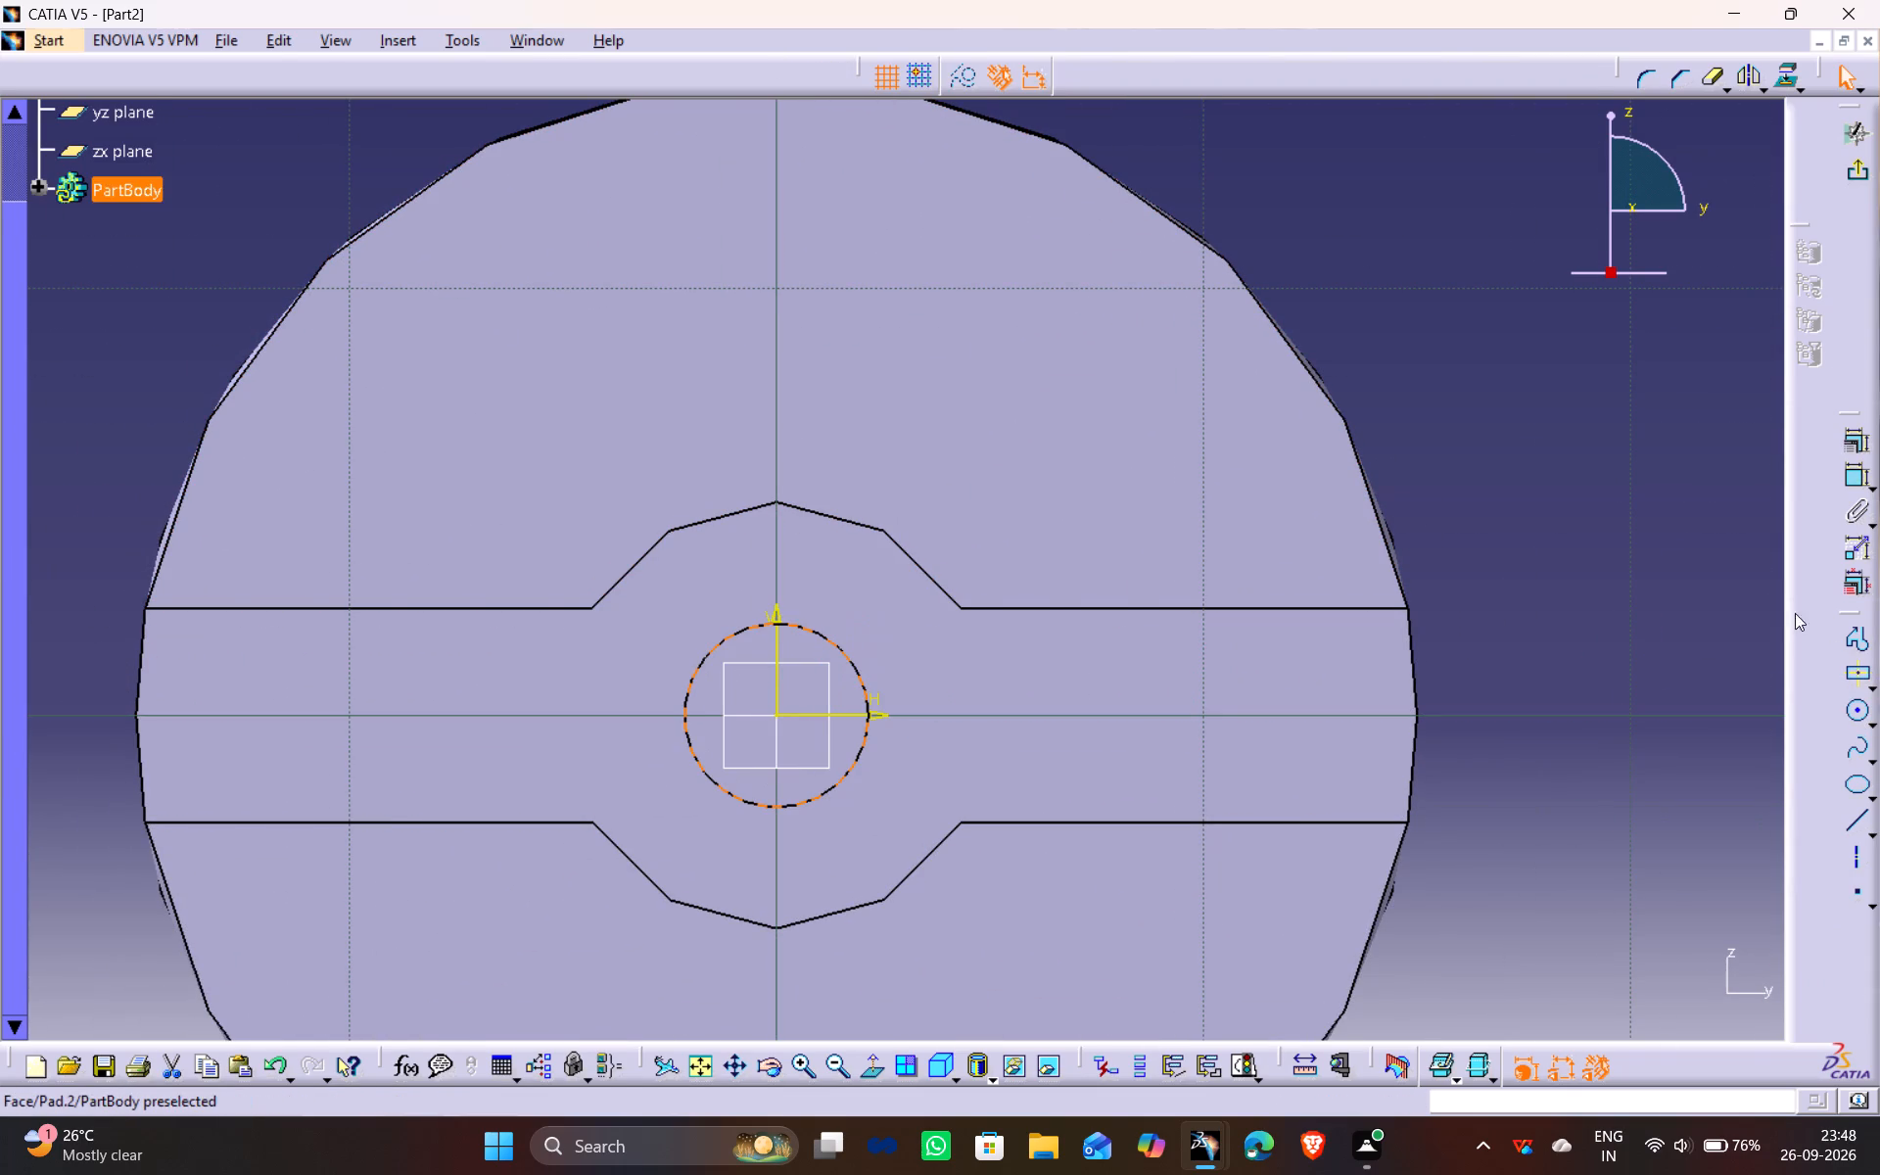
Dimension the centred circle and set its diameter to 7 mm.
click(1853, 475)
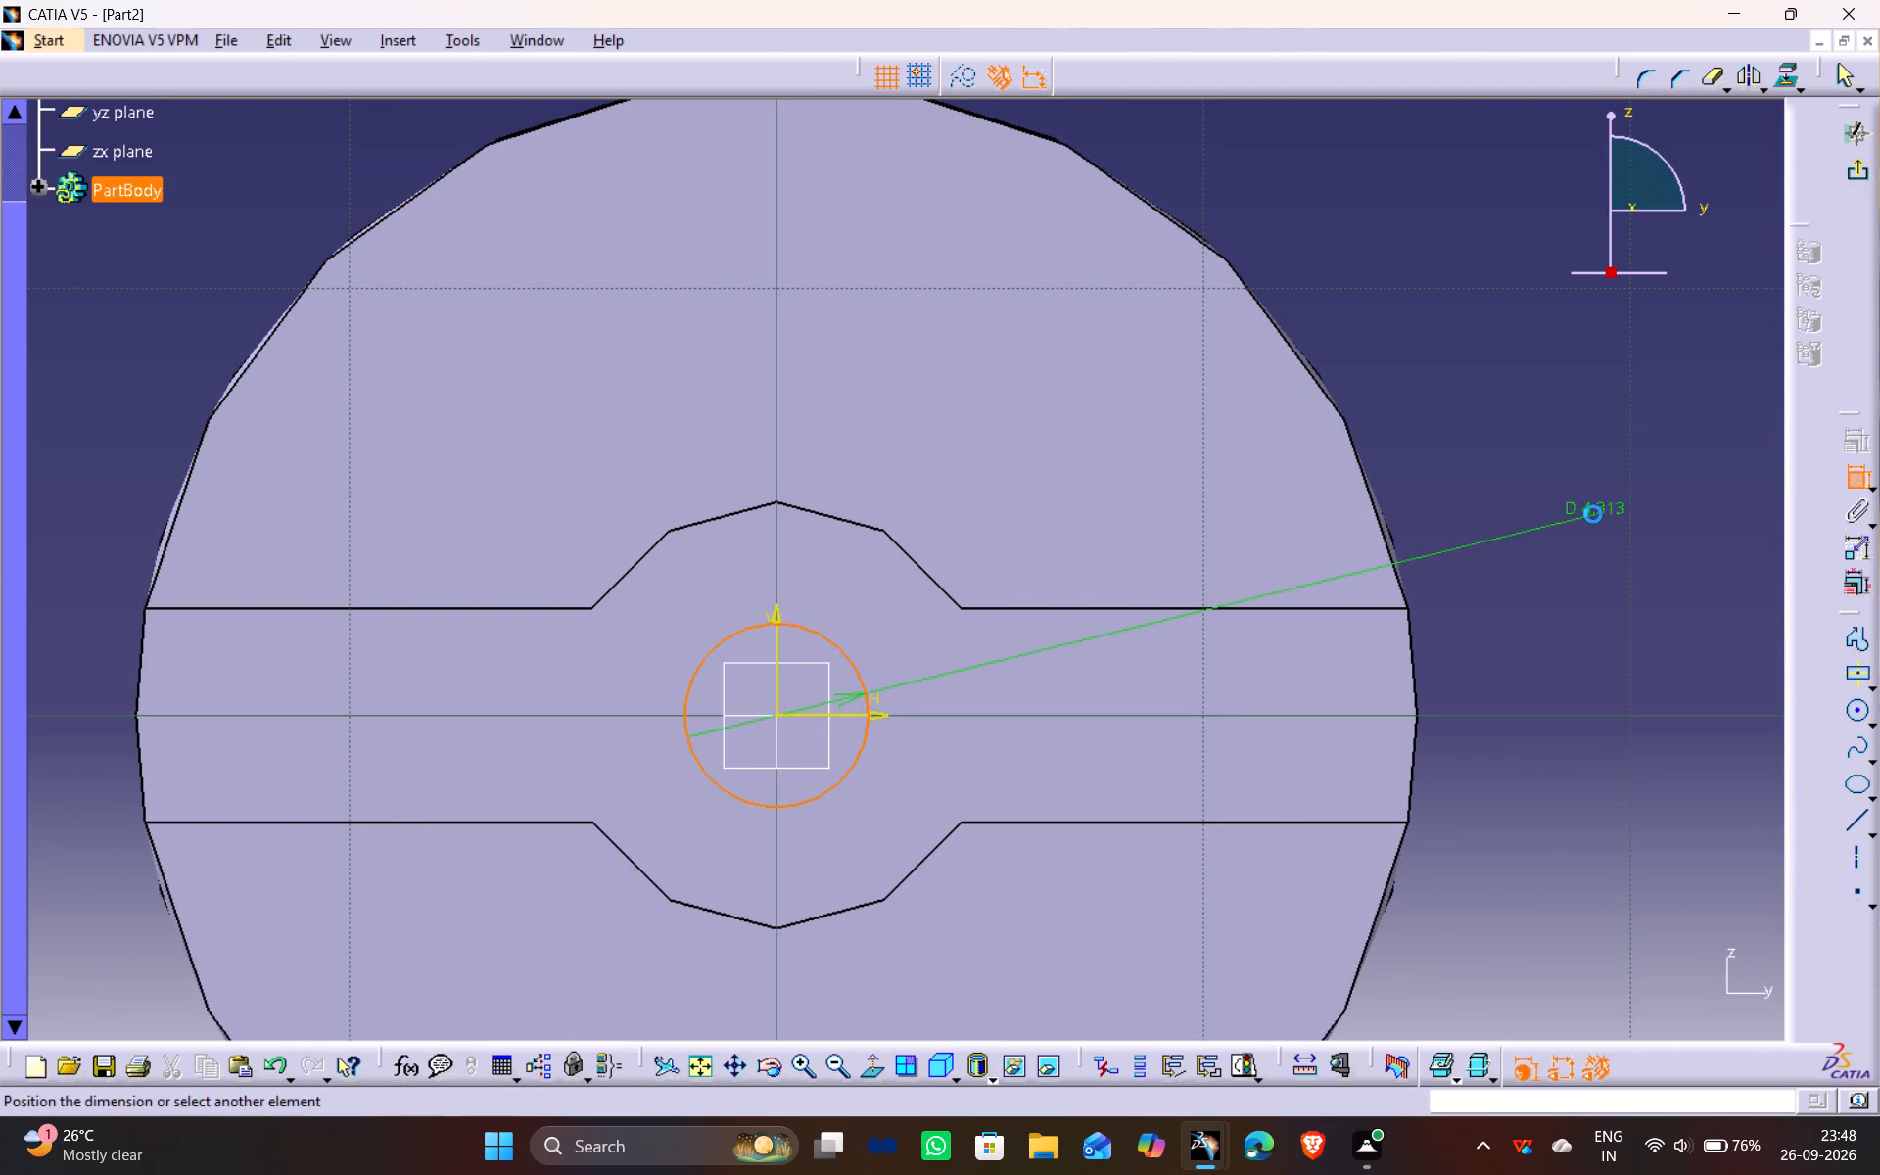
click(1593, 514)
double_click(1593, 514)
double_click(1593, 512)
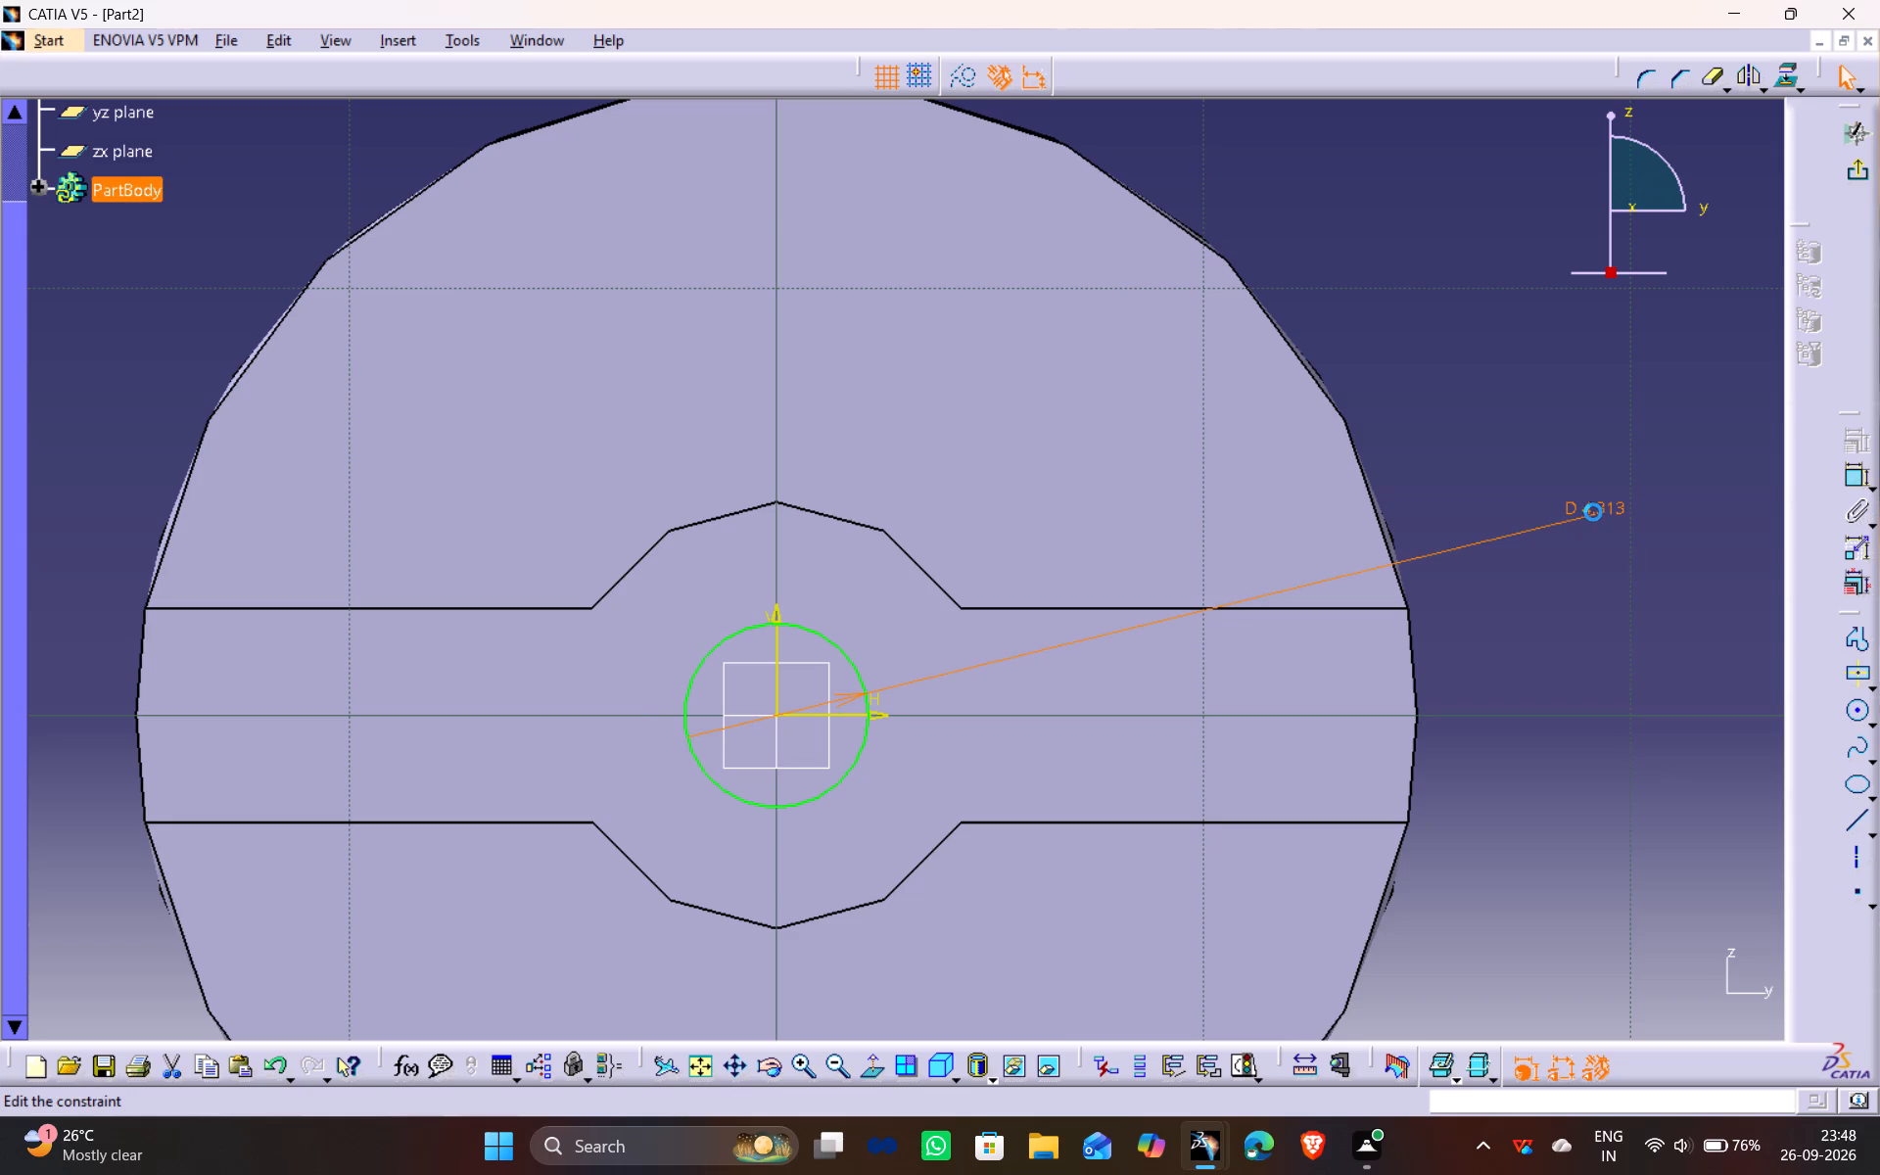
key(7)
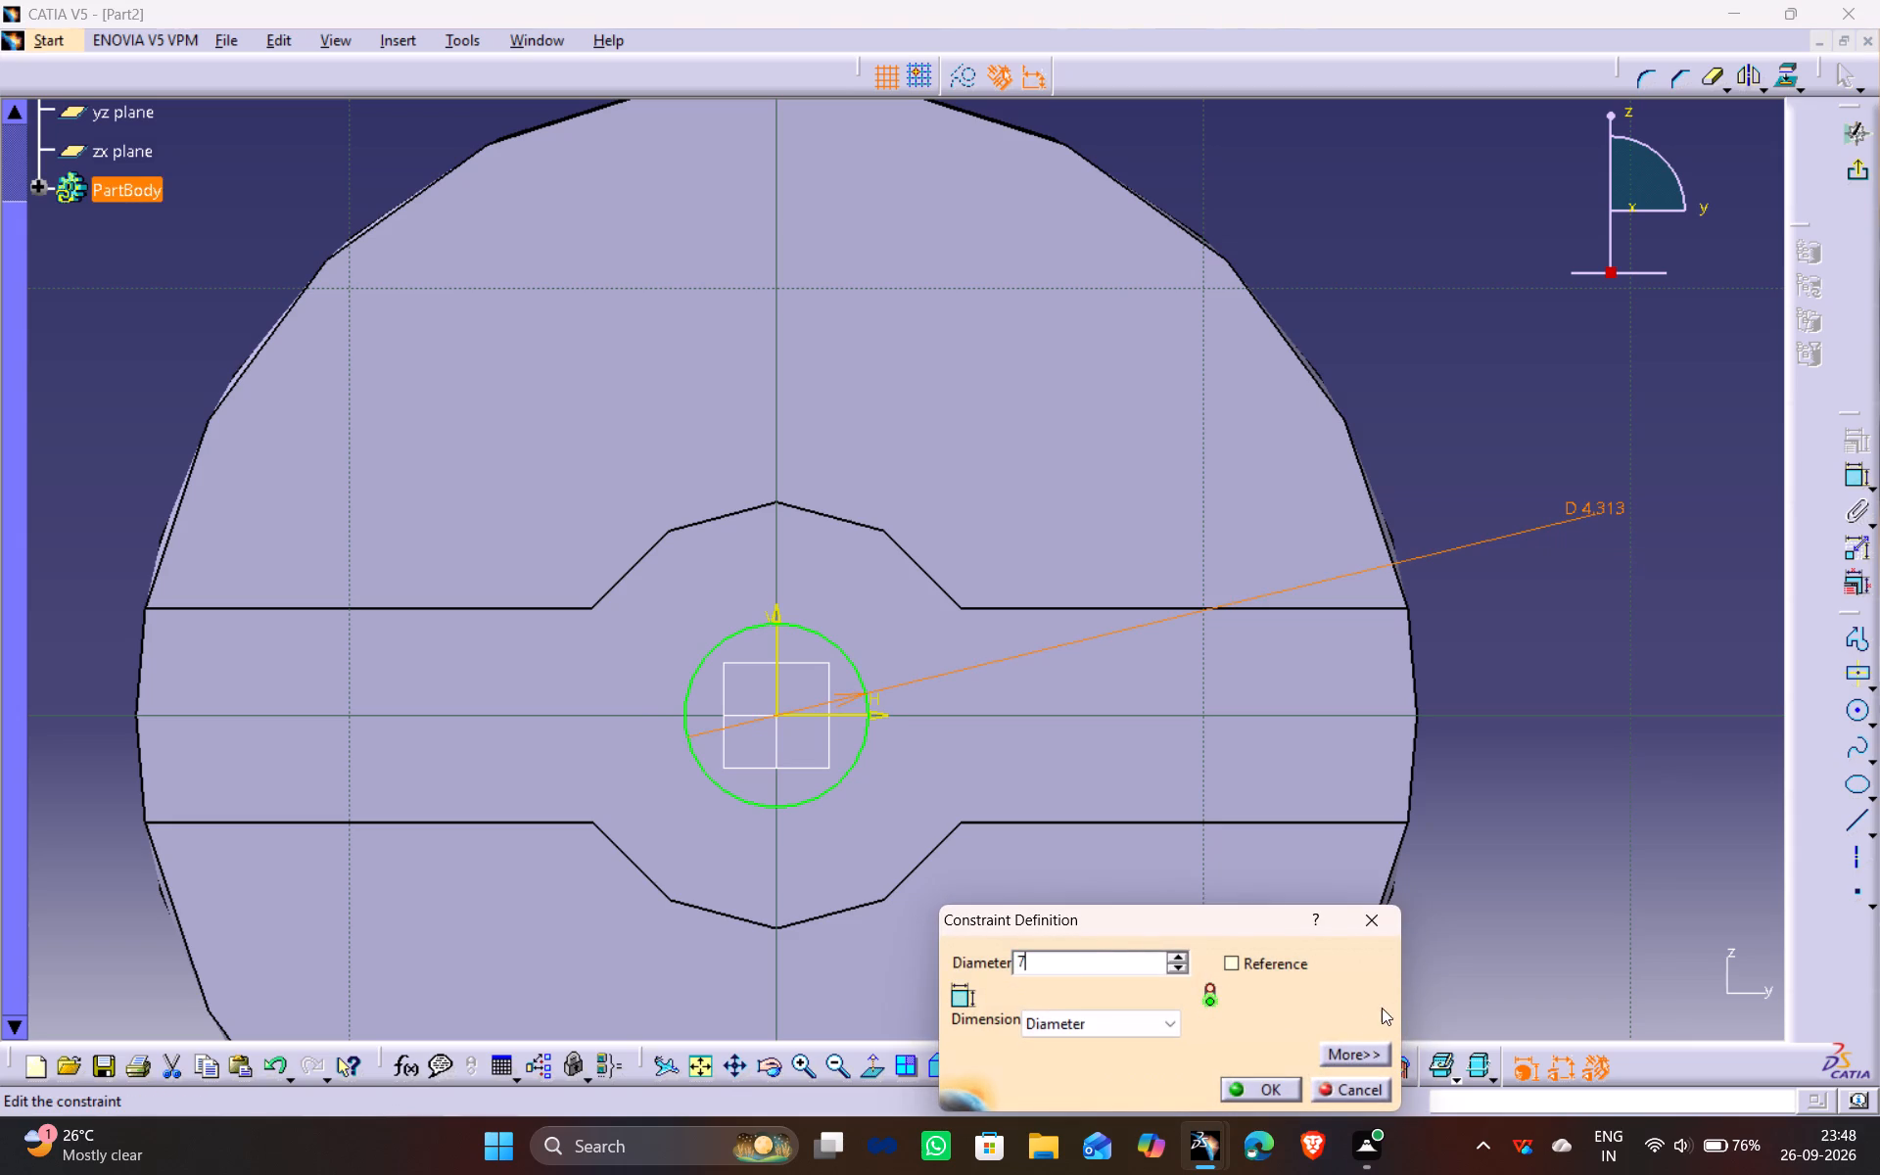
click(1274, 1087)
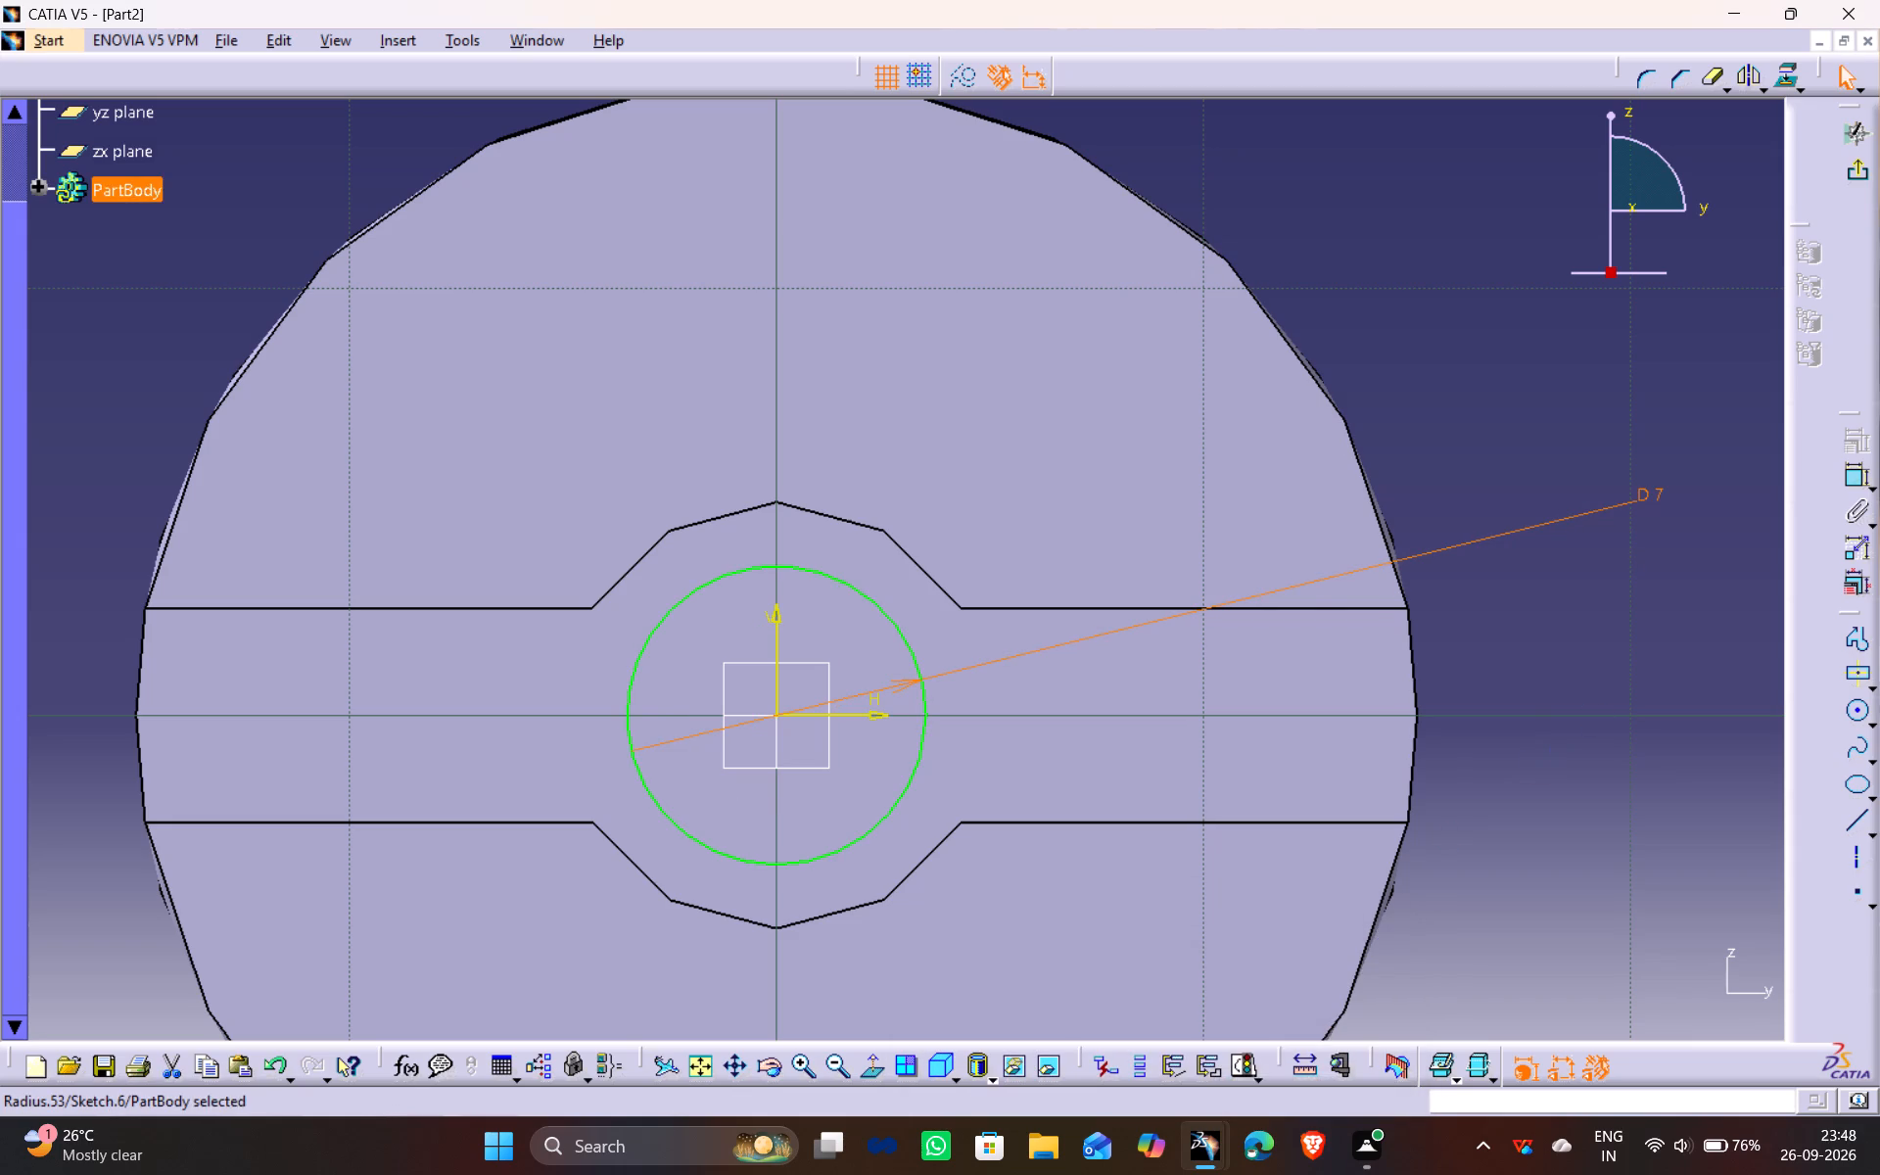
click(1471, 418)
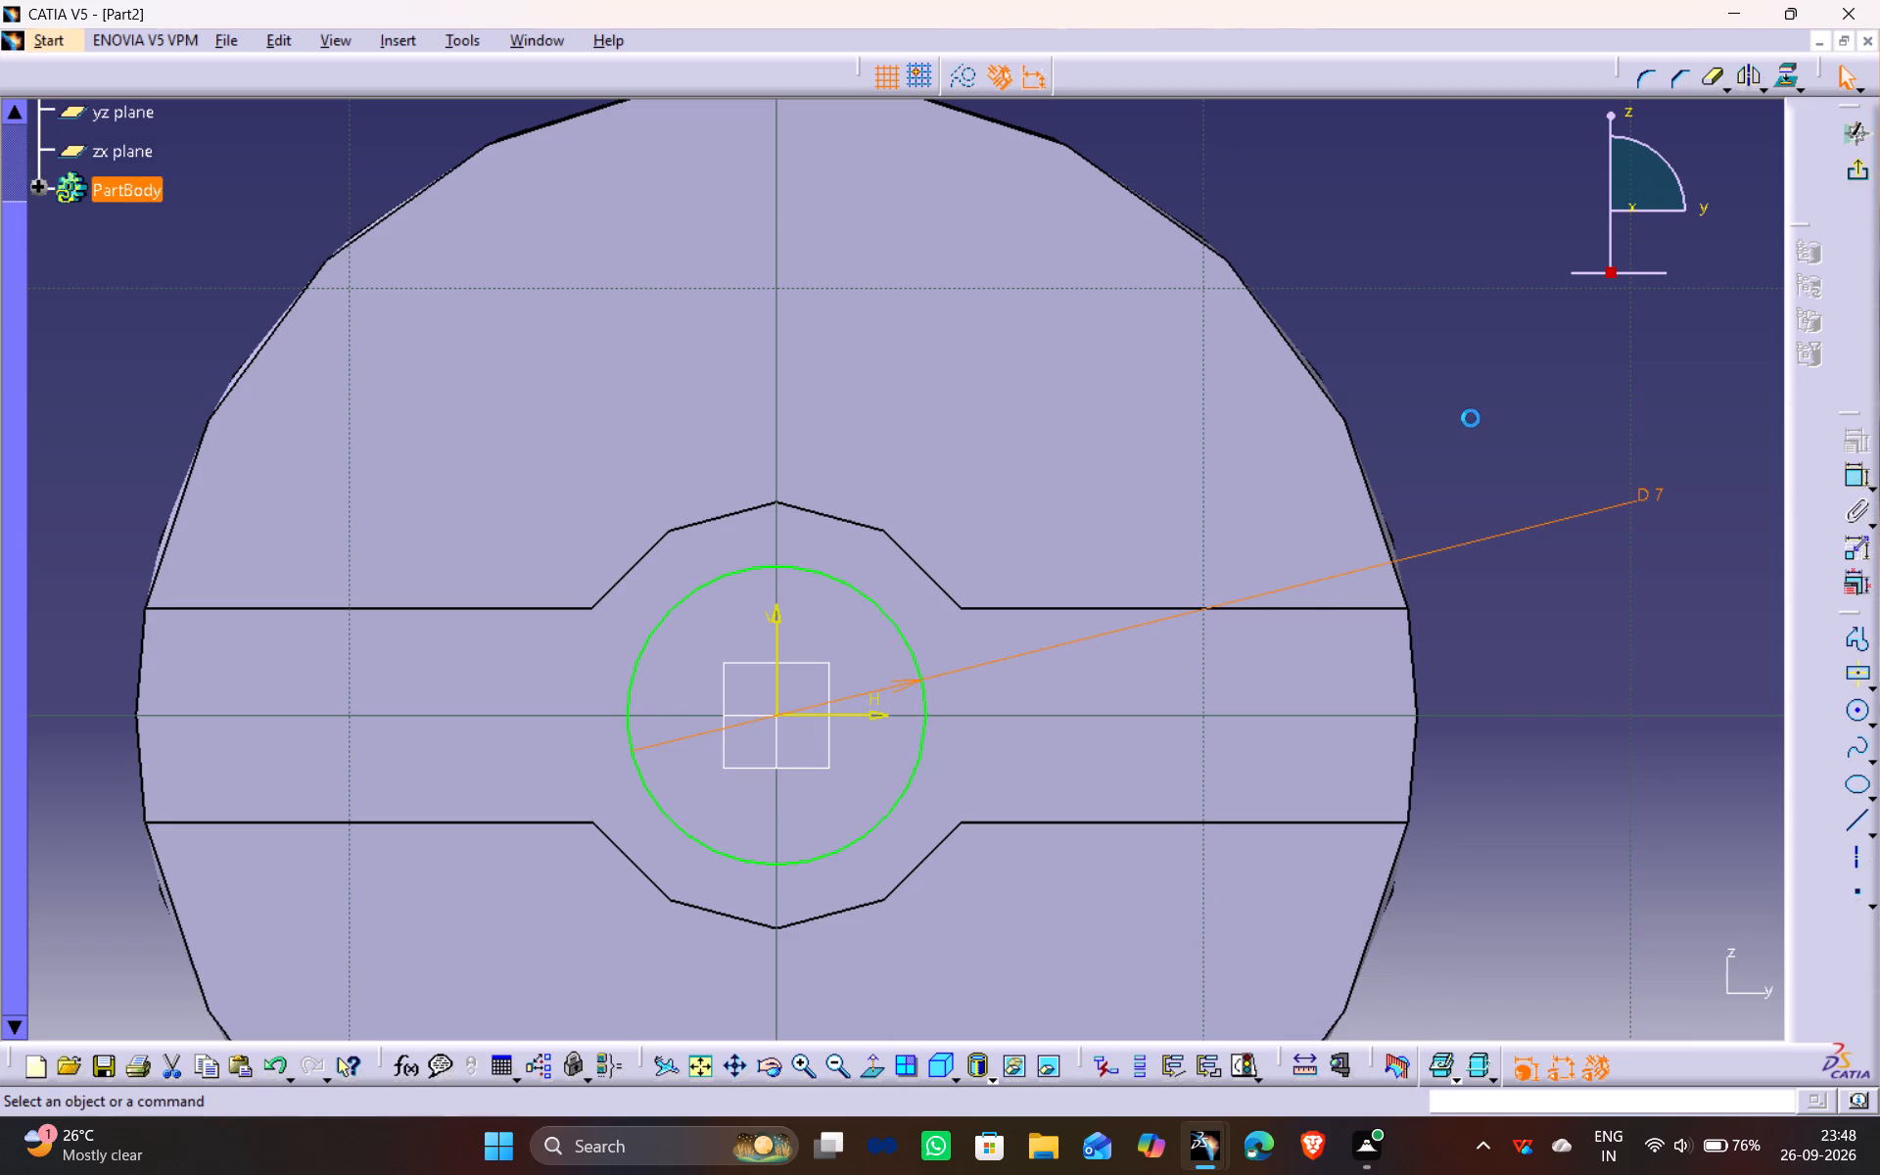
Exit the sketch and pocket the centred circle 2.5 mm deep into the bar.
click(1860, 178)
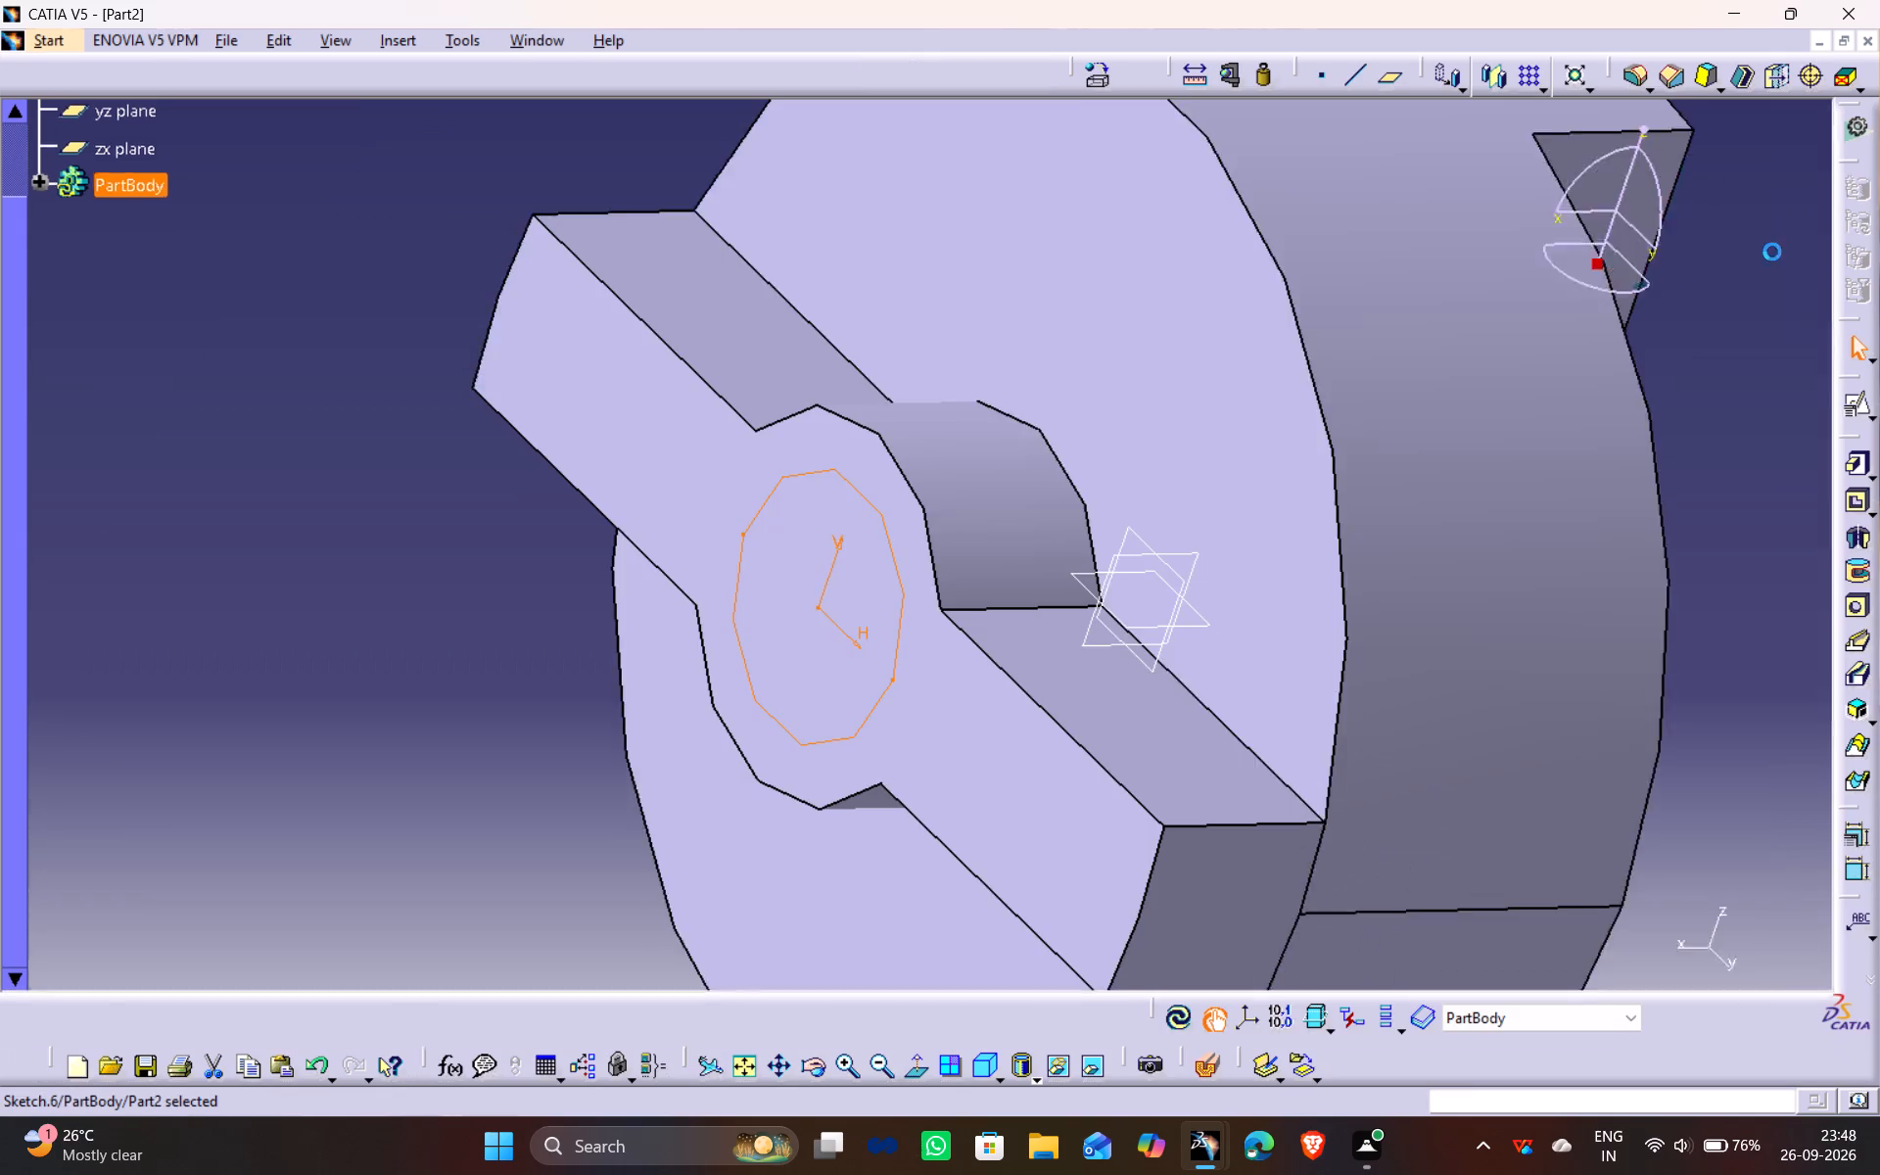
click(1855, 500)
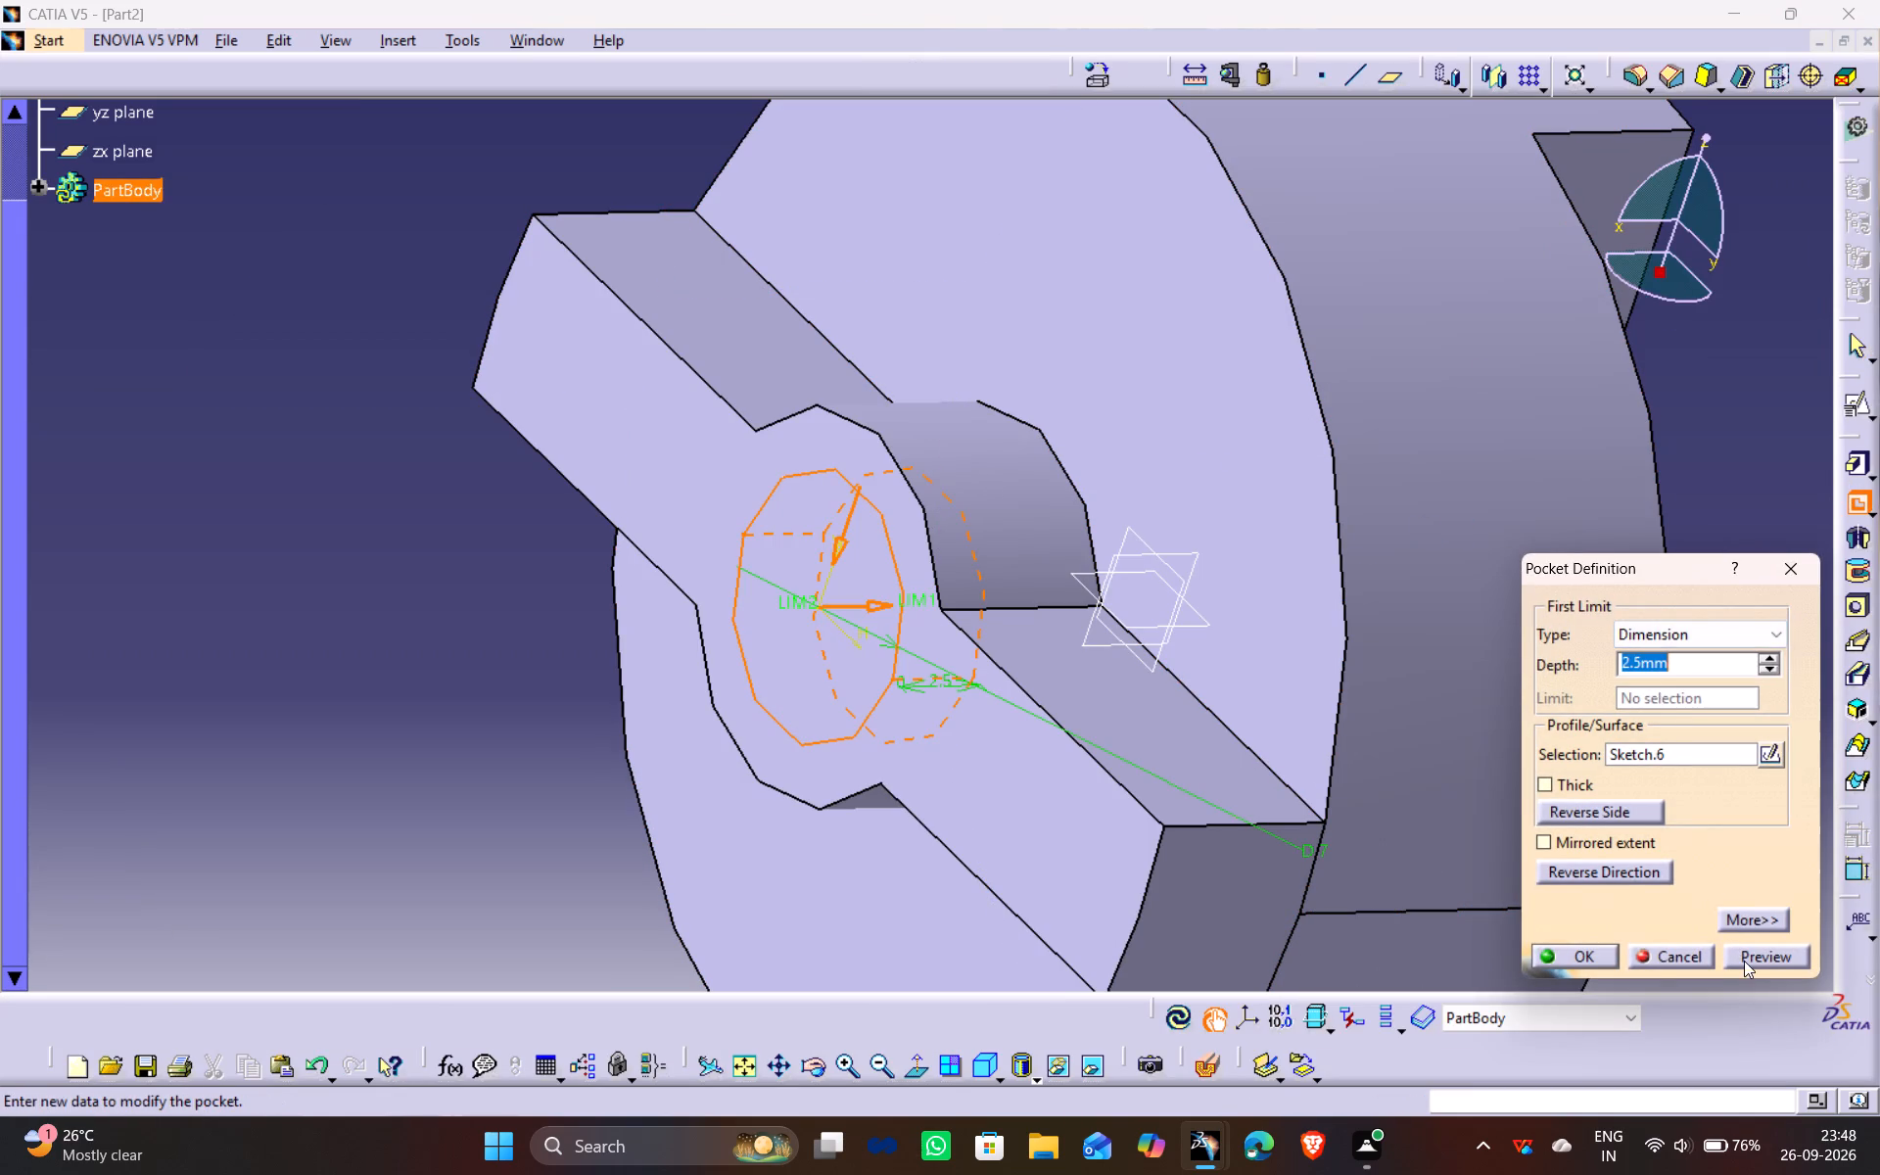
click(1749, 960)
click(1599, 952)
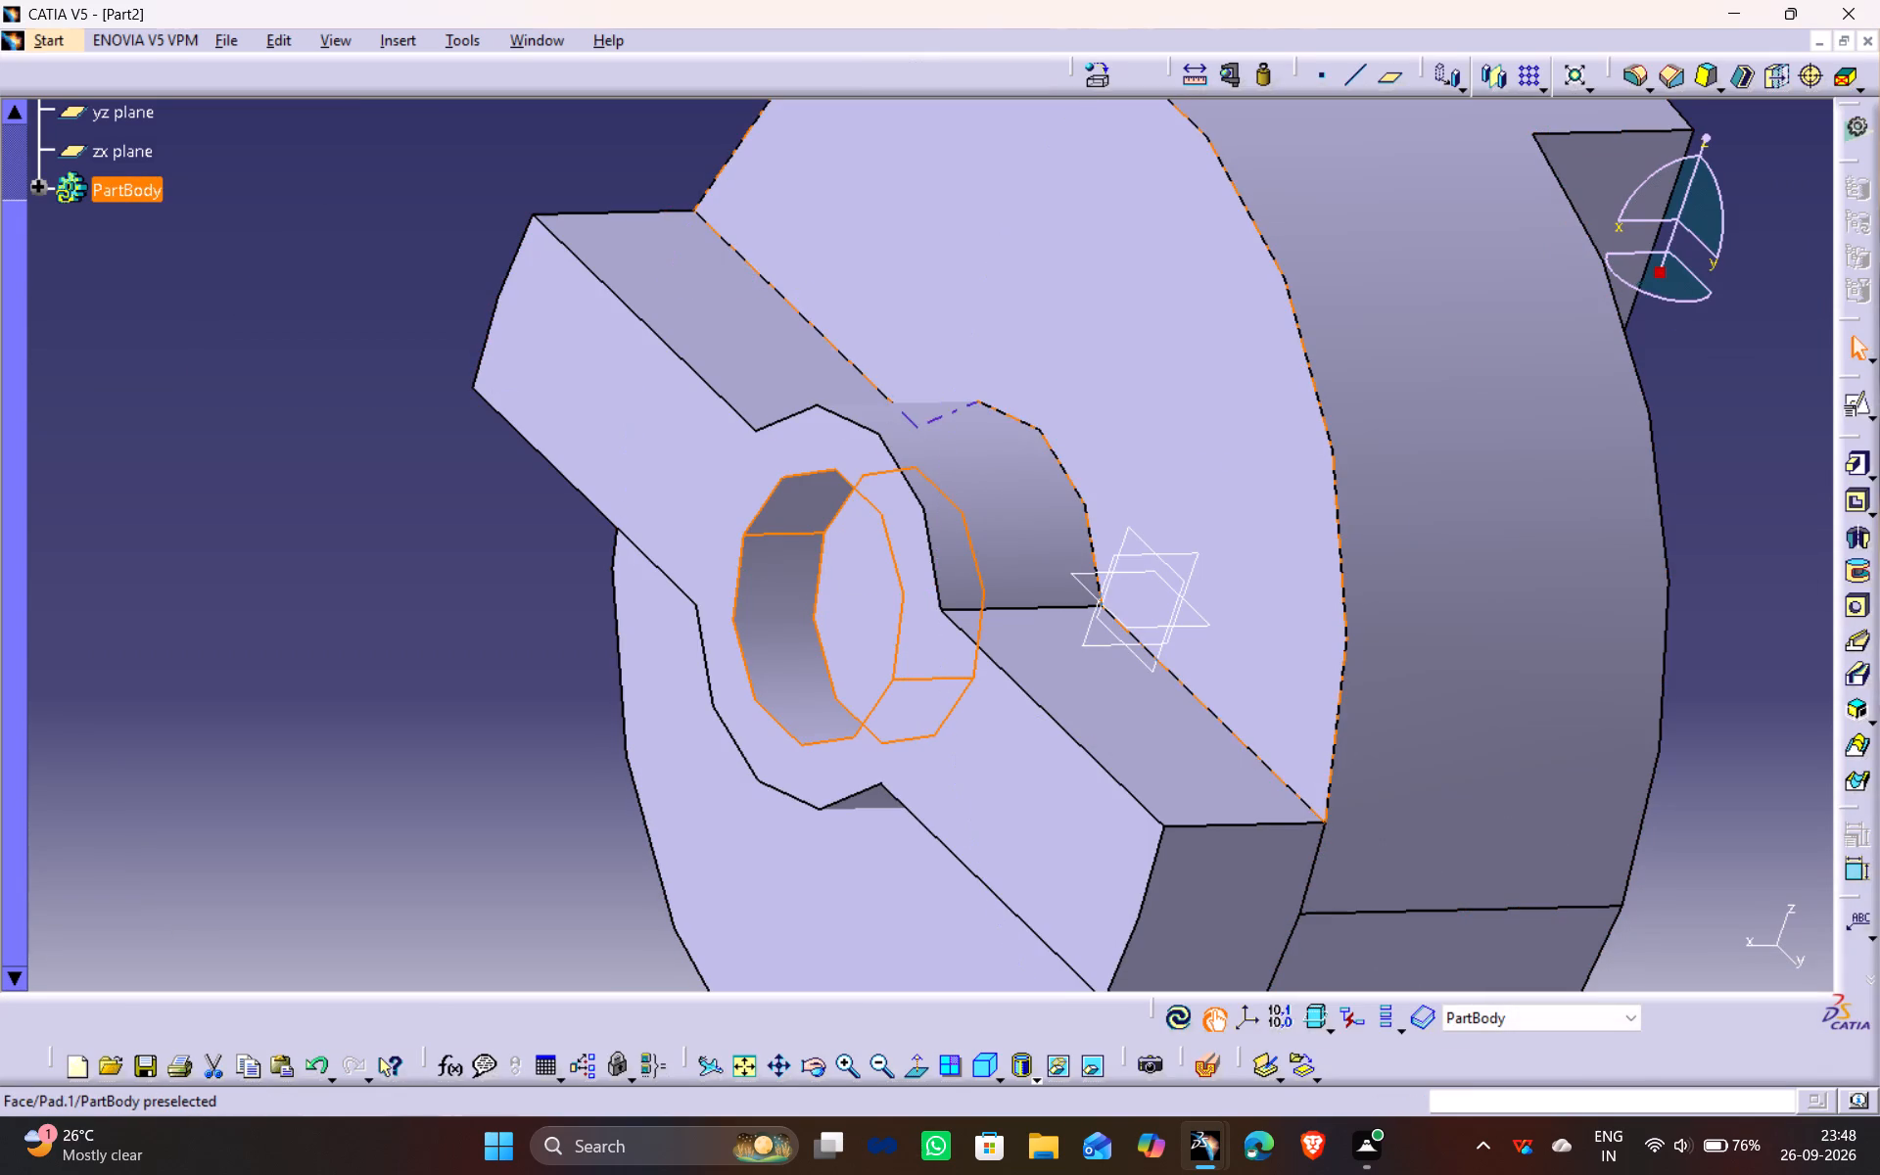
Apply a 2 mm edge fillet to the disc's upper and lower rim arcs beside the bar and to the bar's curved end face.
middle_drag(1769, 558, 1383, 525)
drag(1766, 556, 1383, 525)
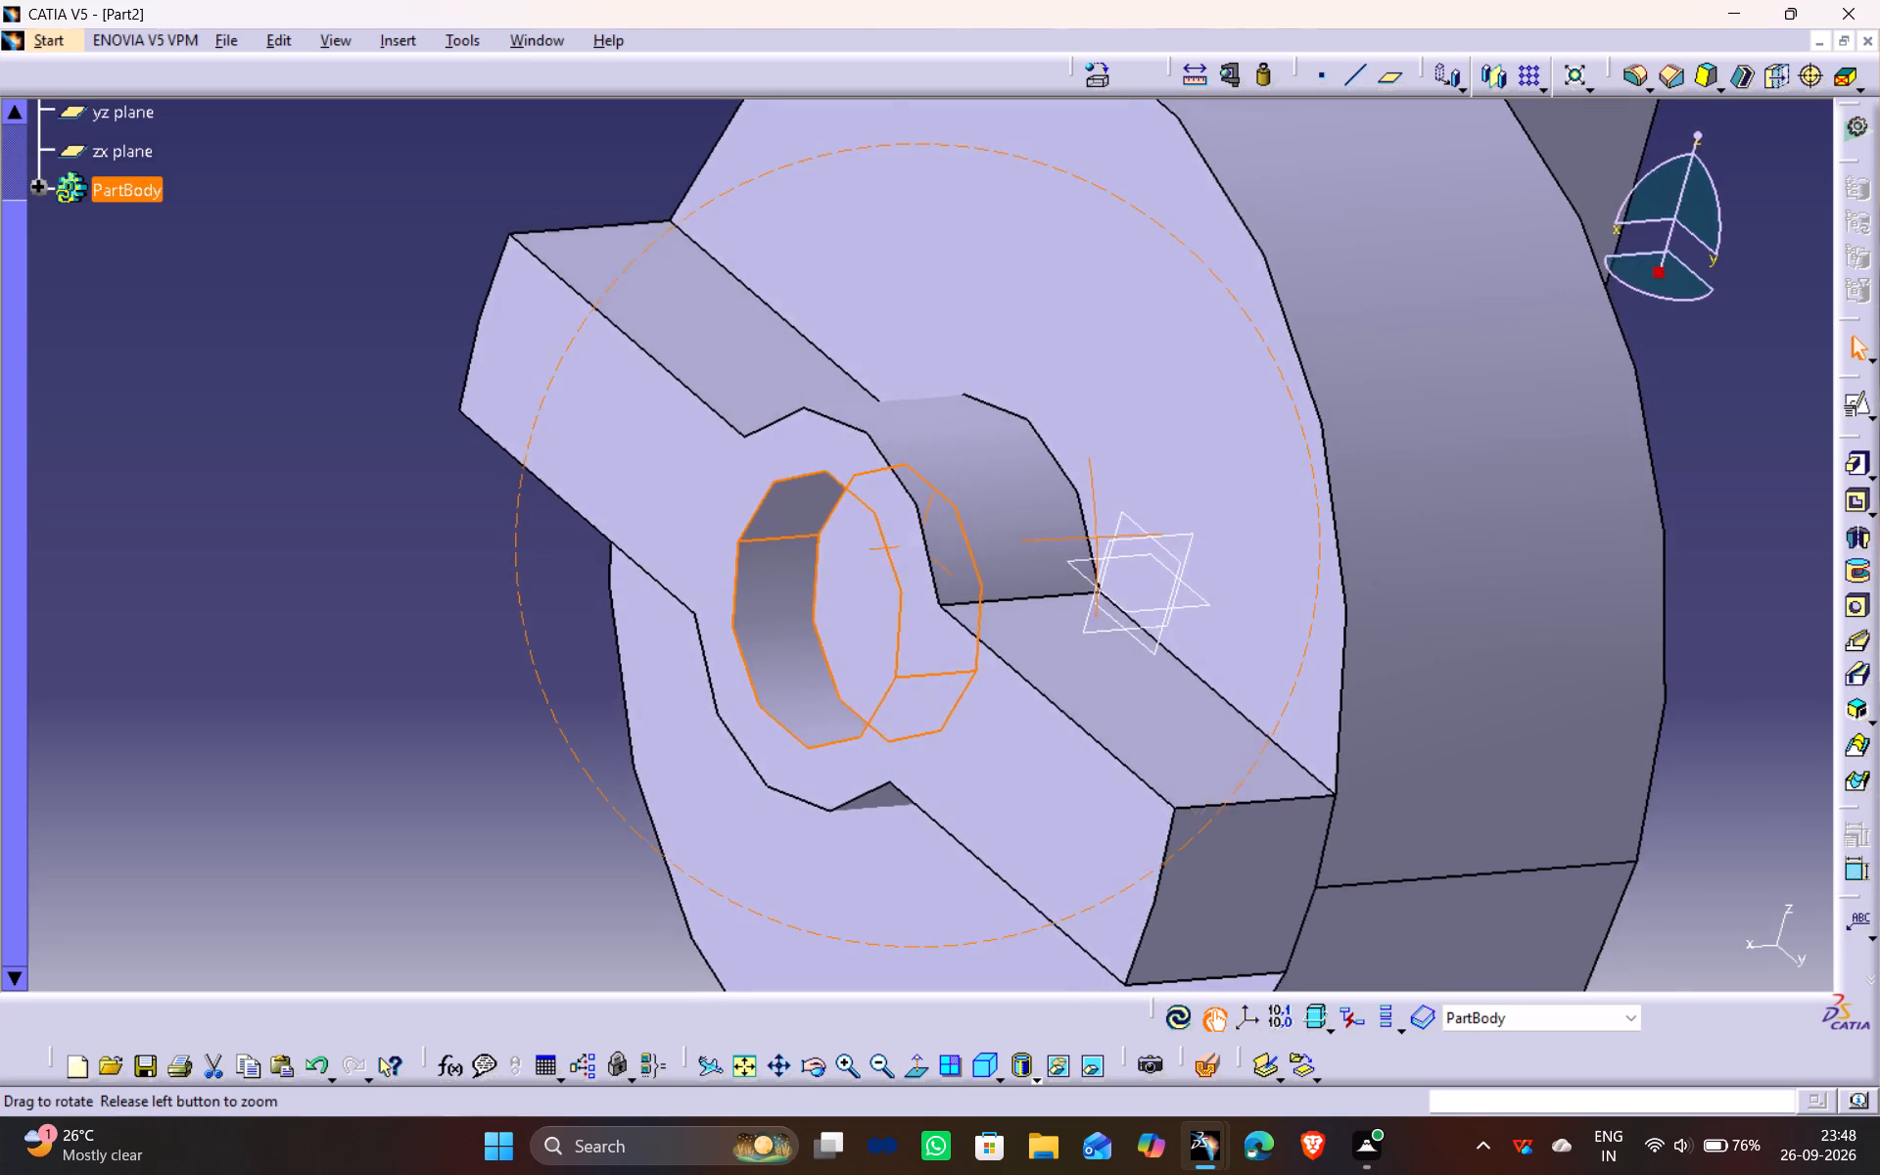
middle_drag(1383, 525, 1256, 403)
drag(1383, 525, 1256, 403)
scroll(1044, 485, down, 1)
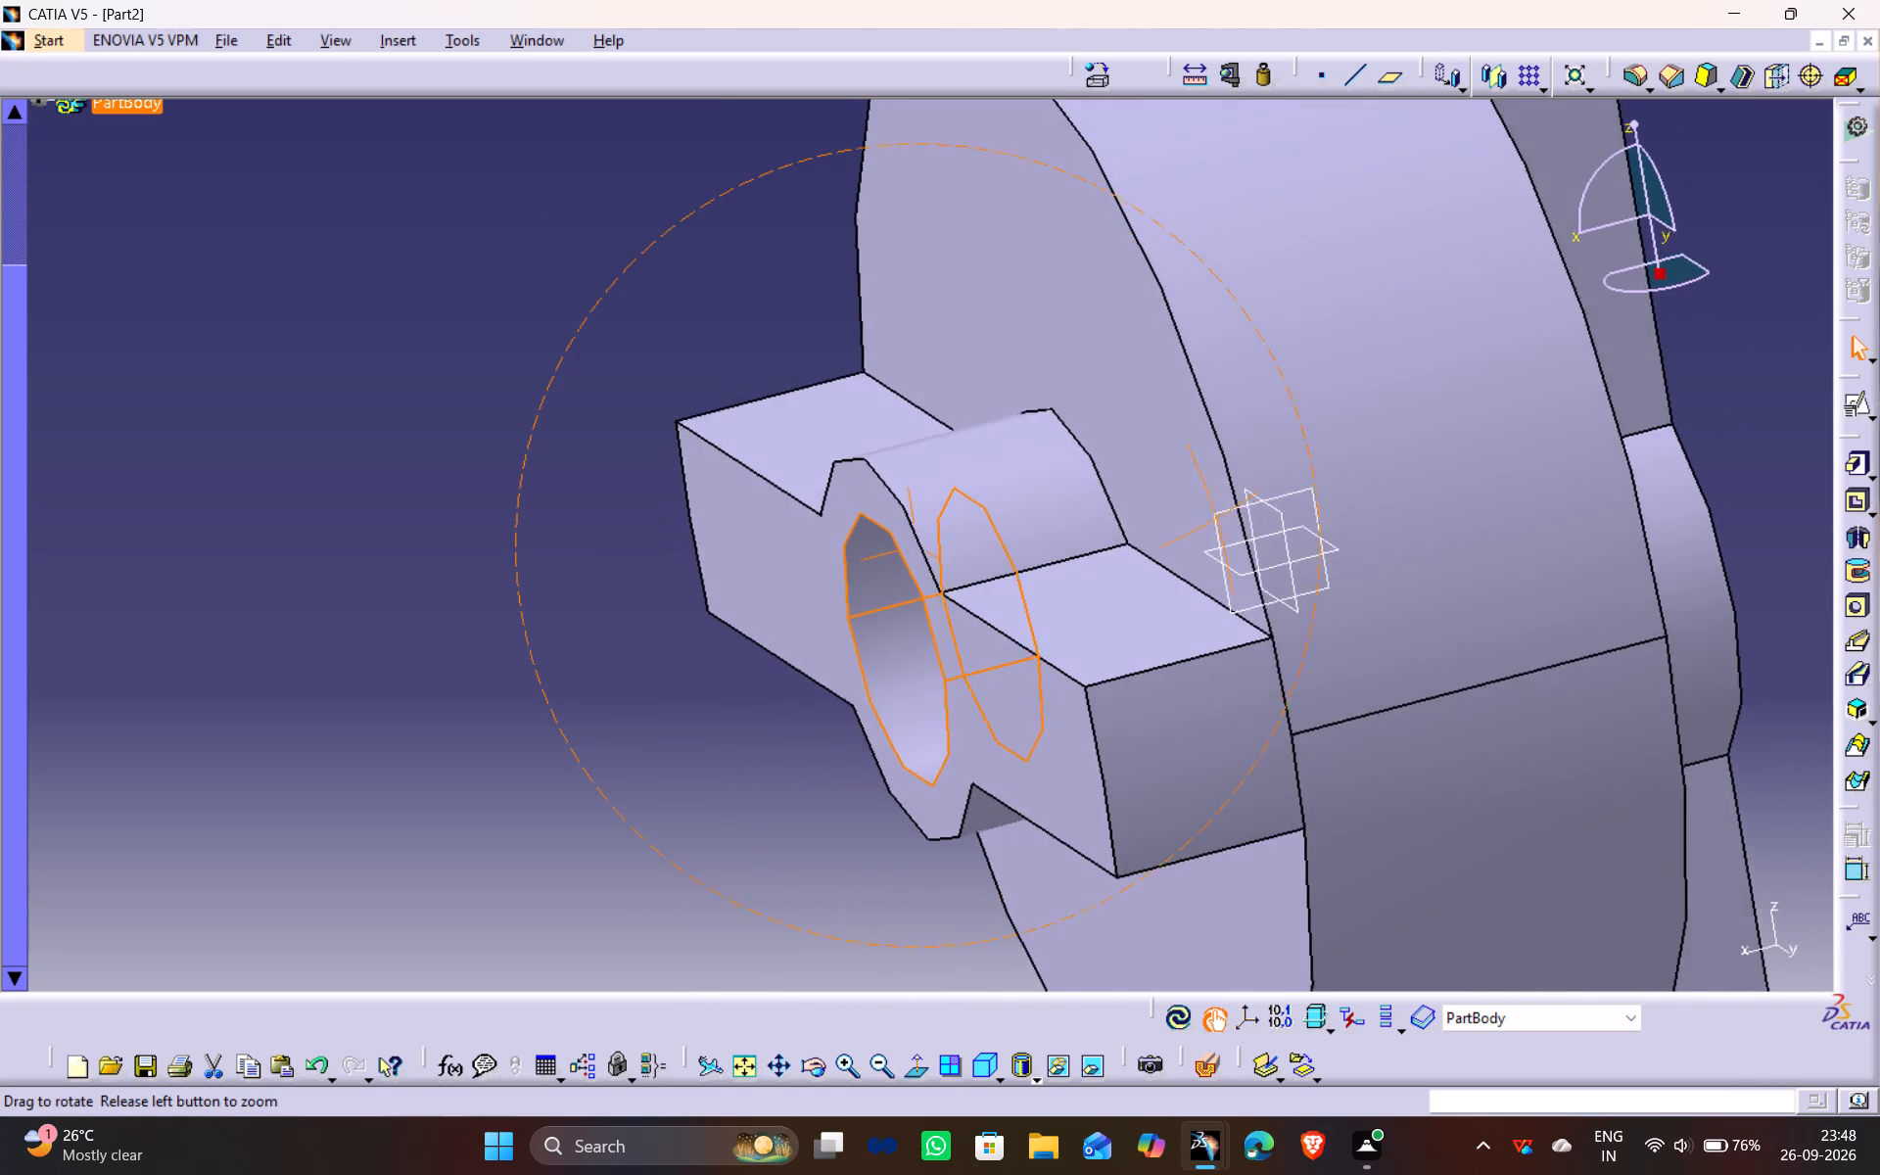
drag(1256, 403, 1255, 402)
middle_drag(1256, 403, 1253, 401)
ctrl+middle_drag(1341, 377, 1348, 481)
click(1487, 508)
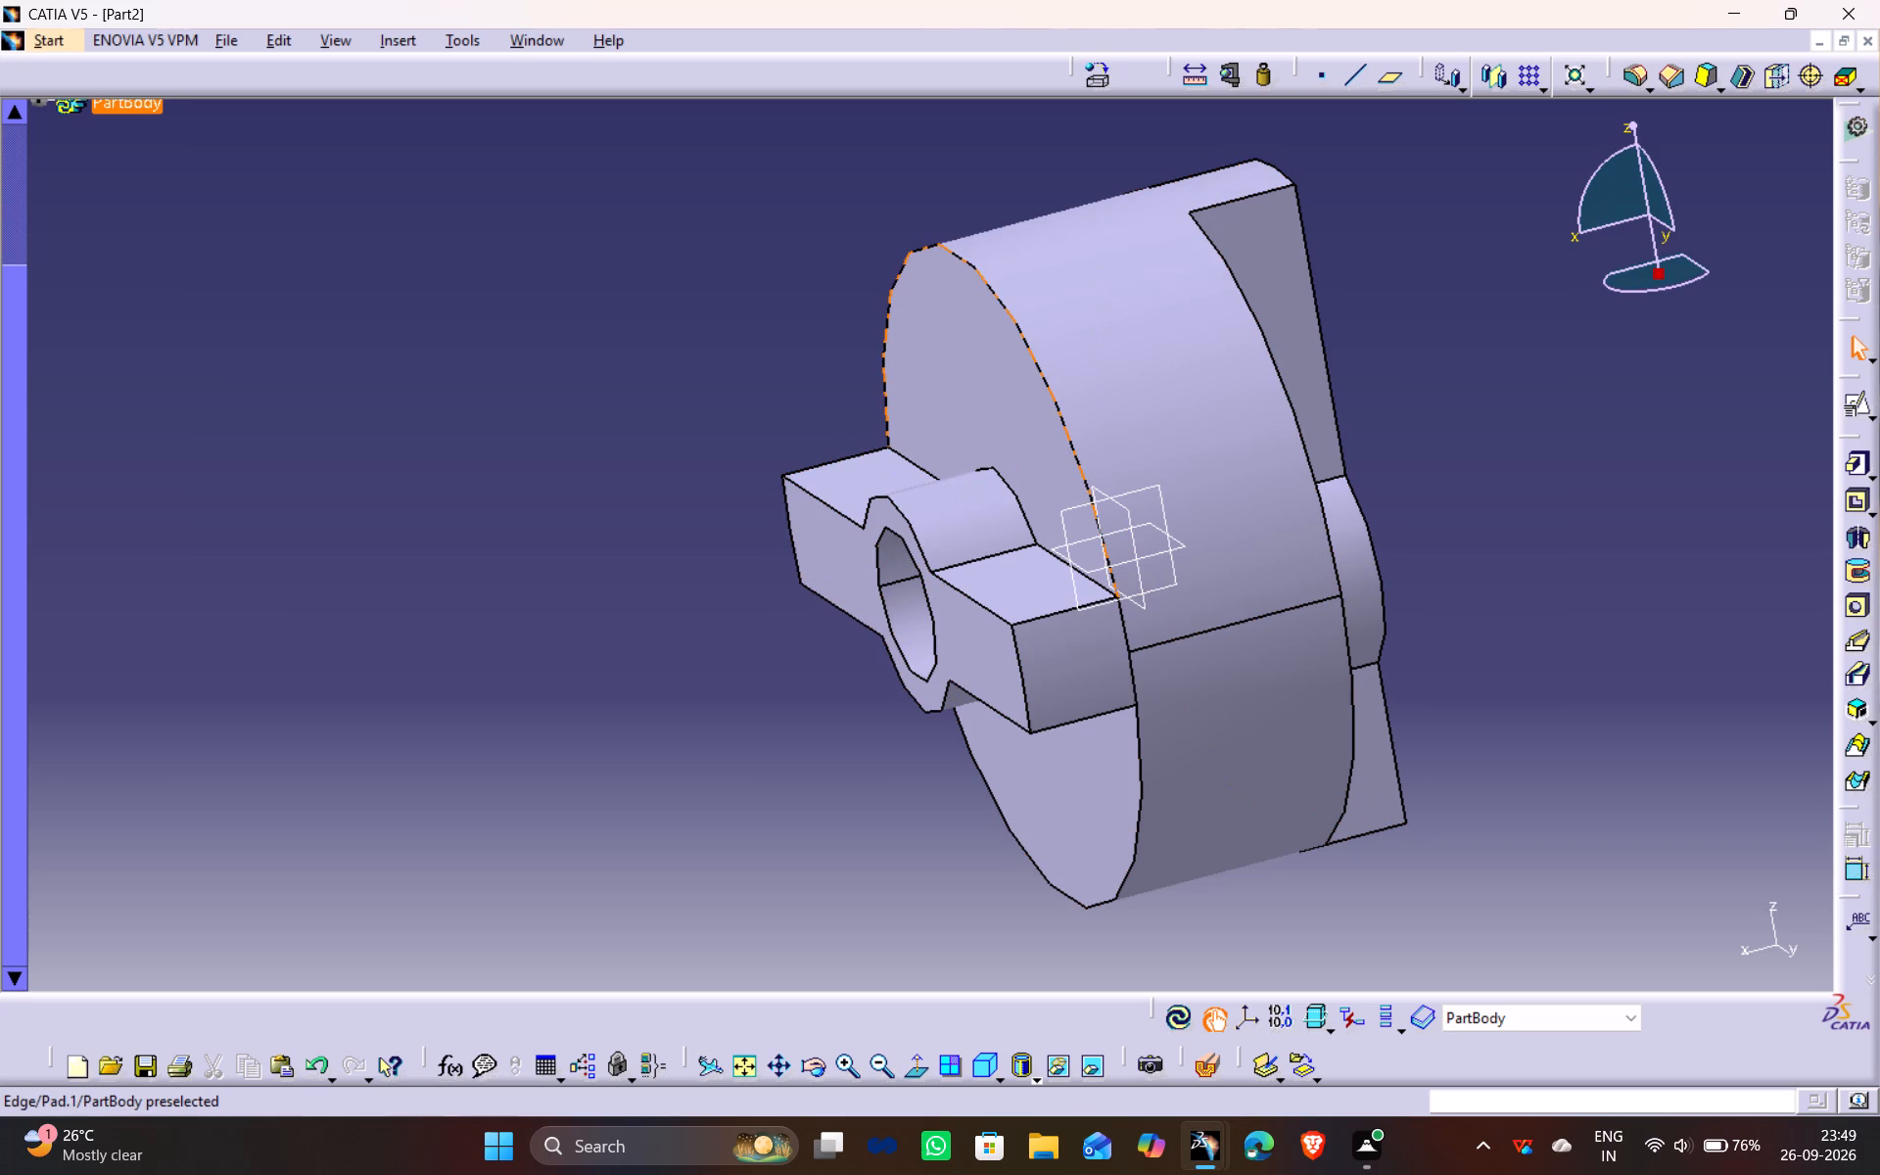
click(1641, 77)
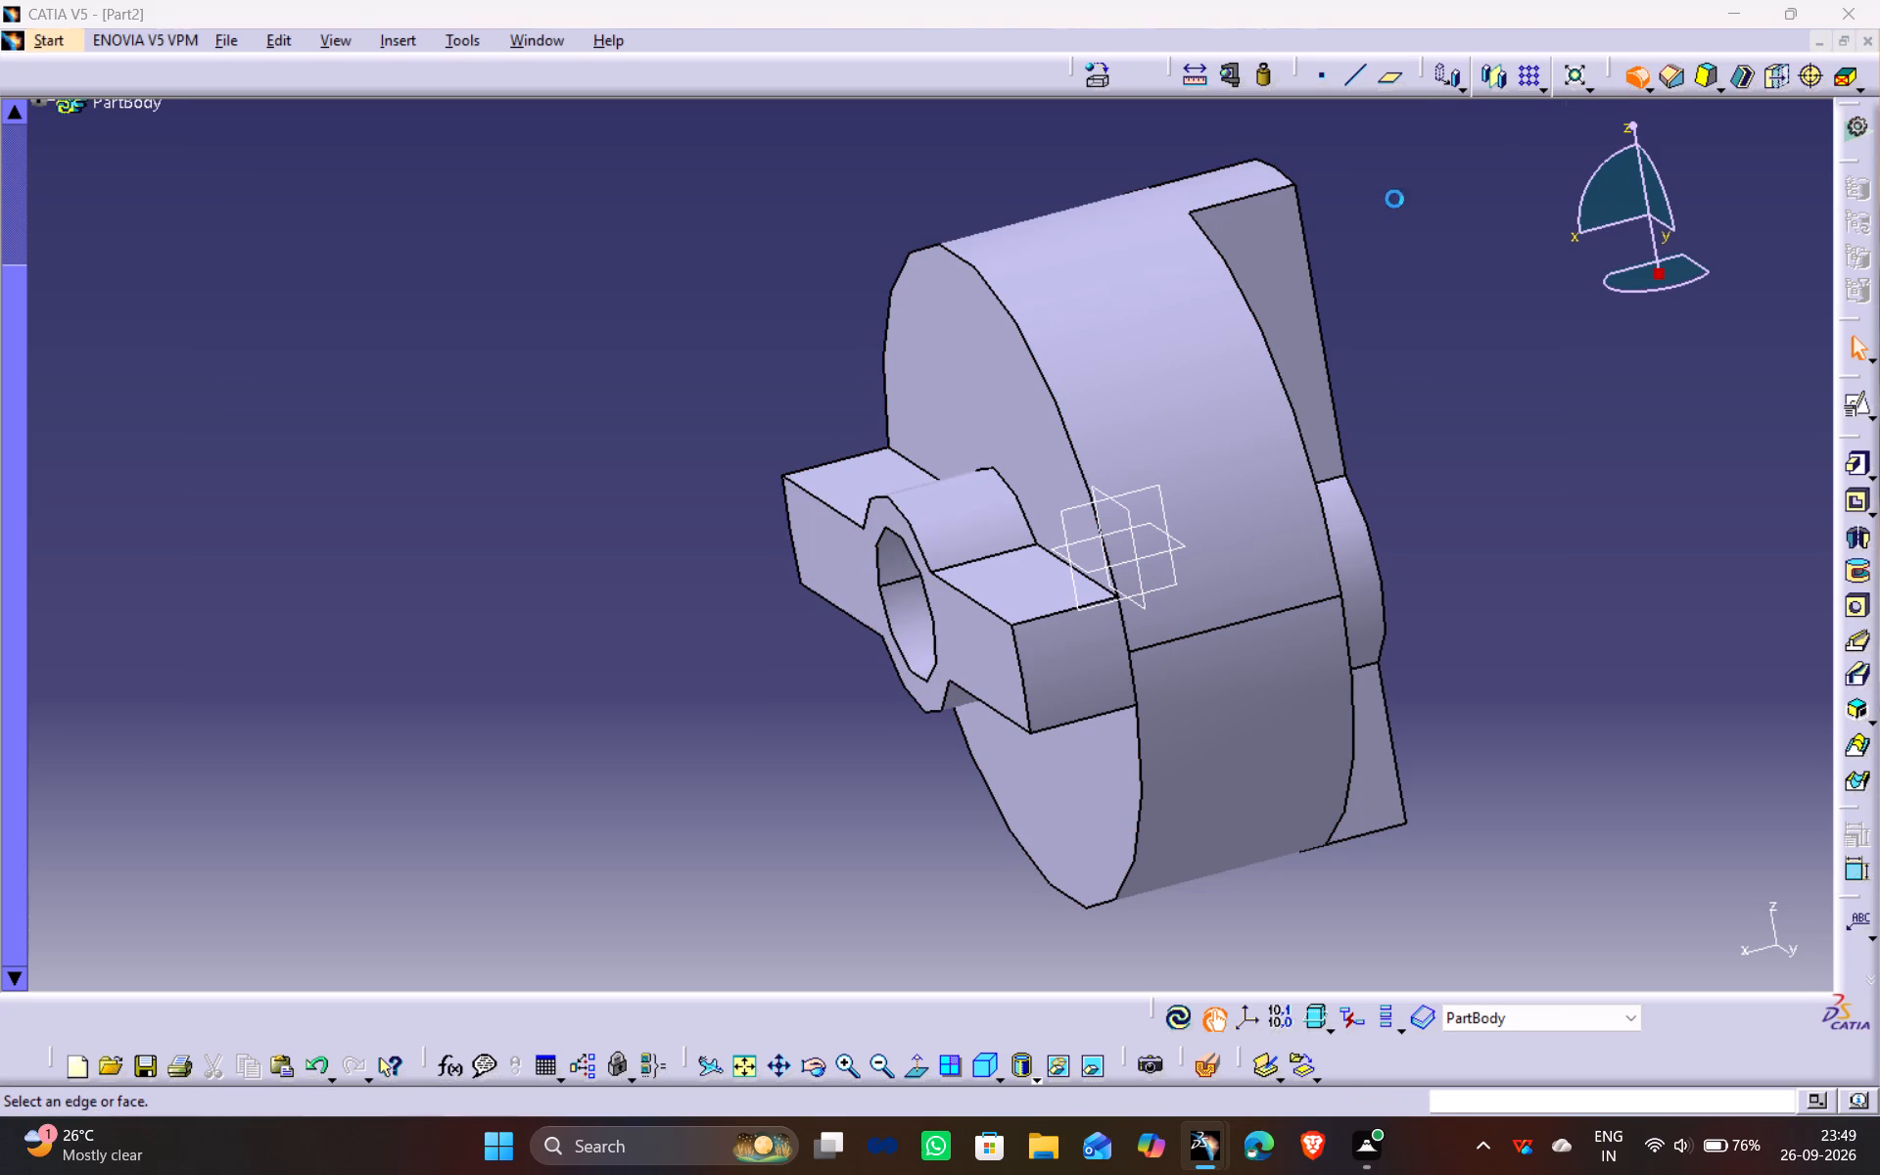
click(1033, 358)
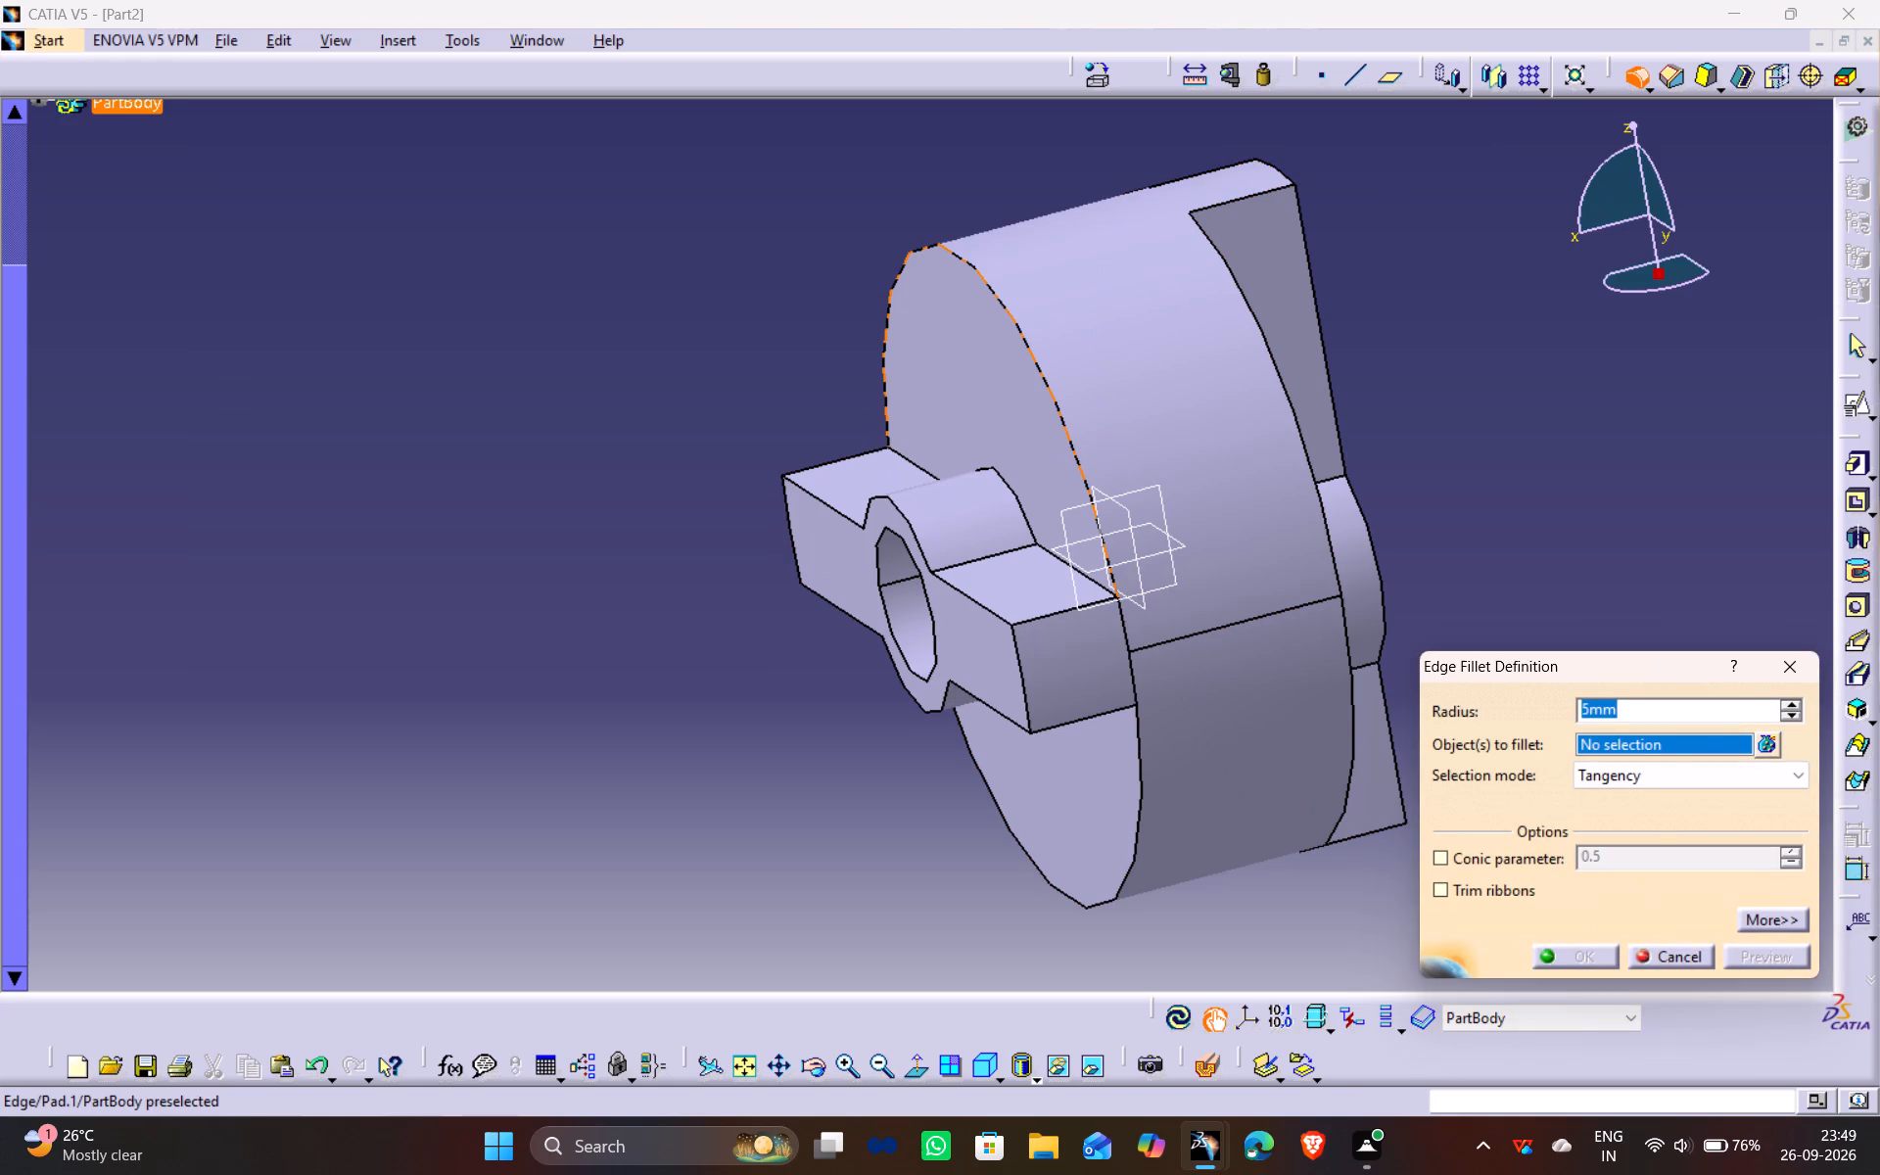
middle_drag(708, 525, 893, 443)
drag(707, 525, 893, 443)
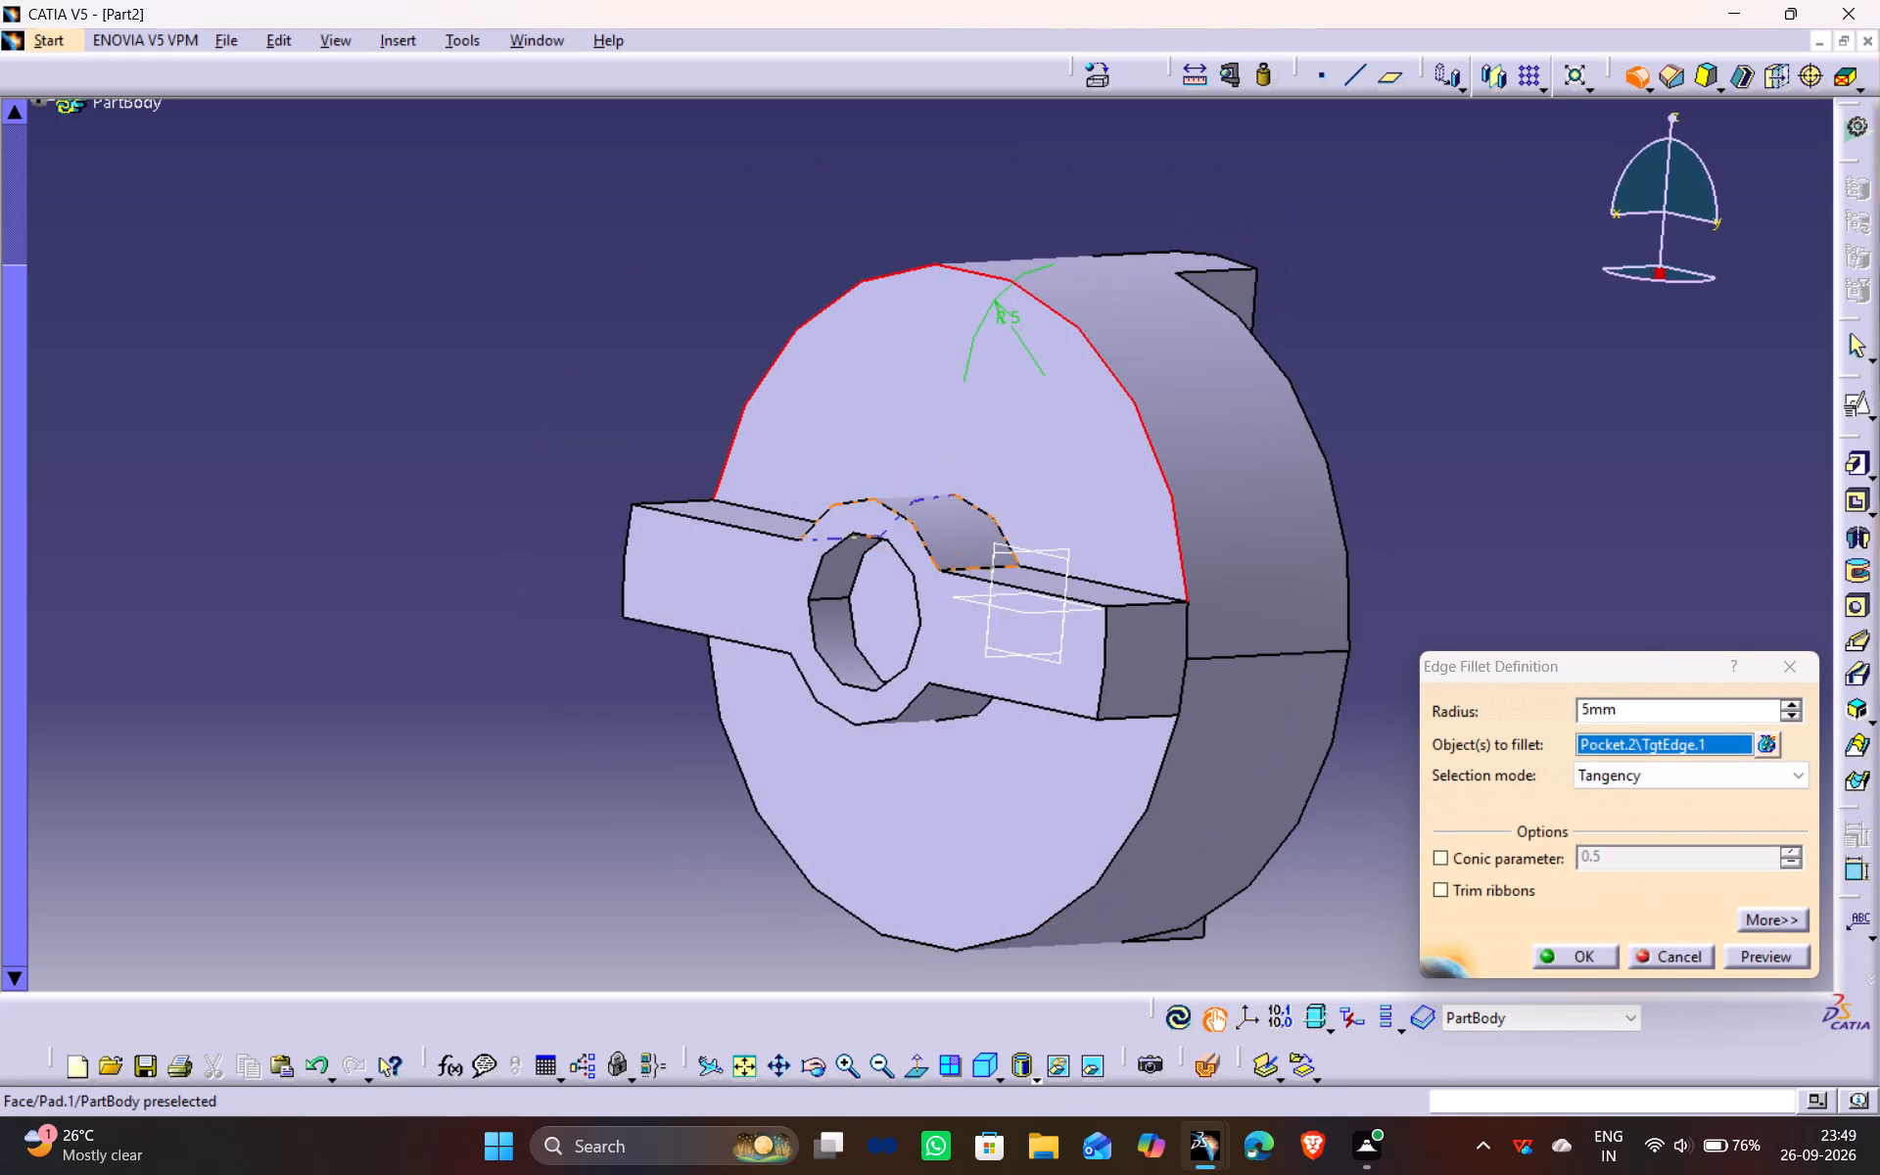
click(965, 949)
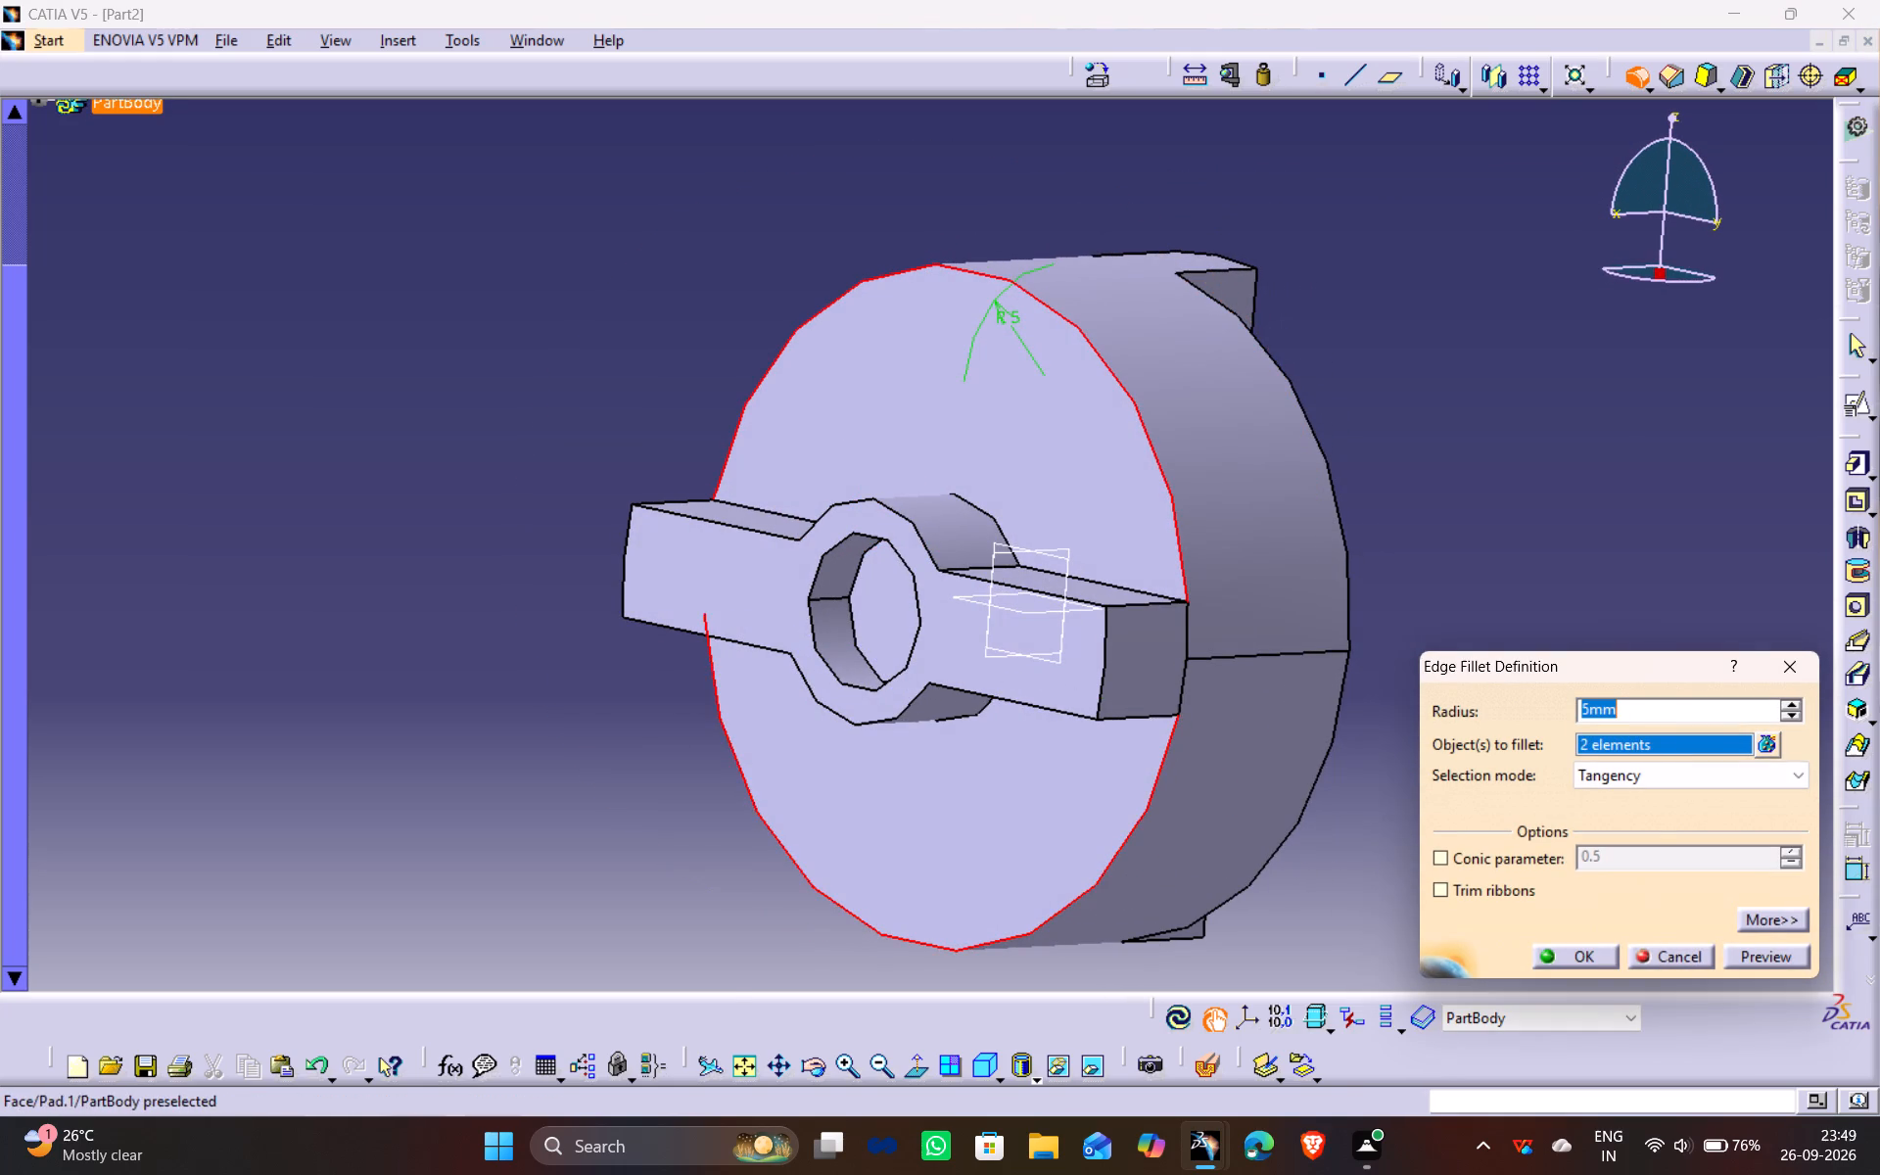
click(1186, 641)
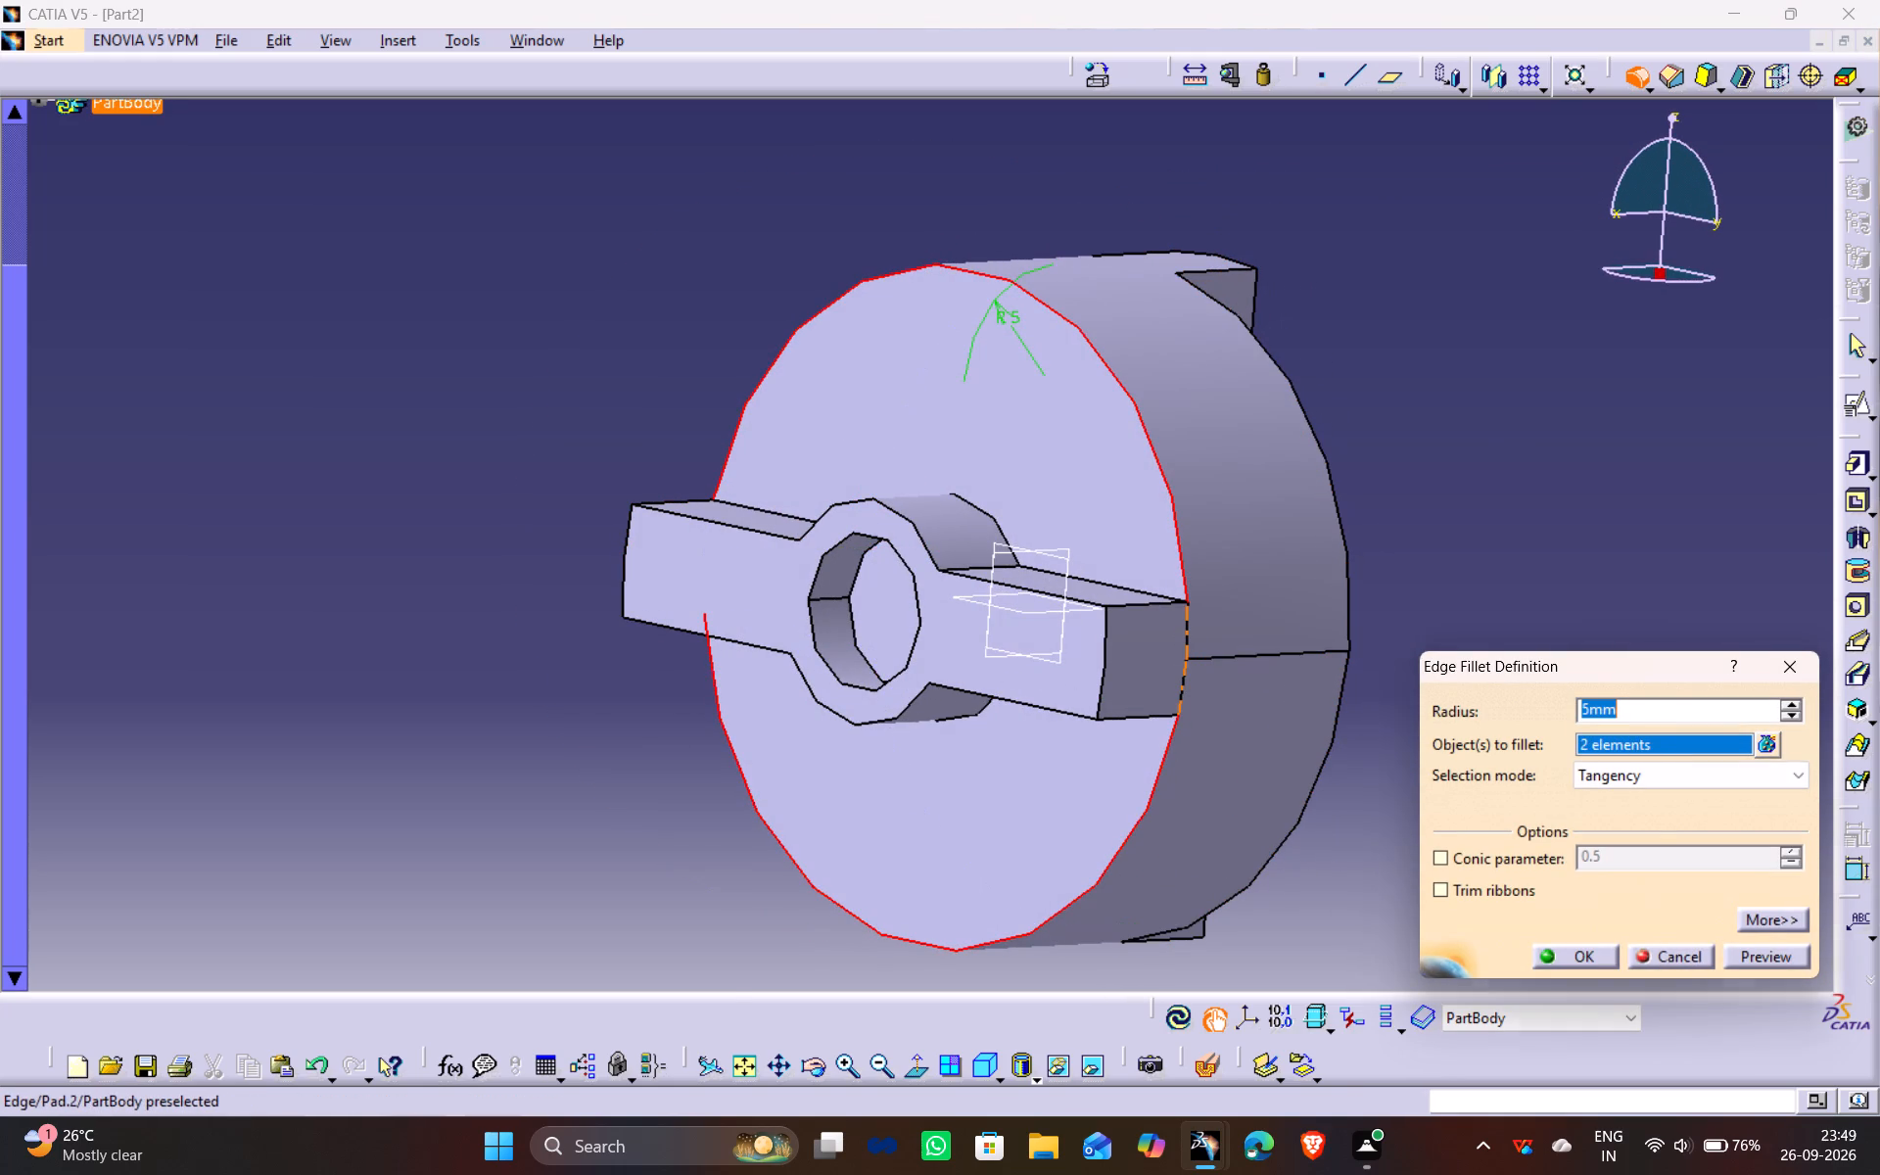
click(990, 630)
click(1151, 632)
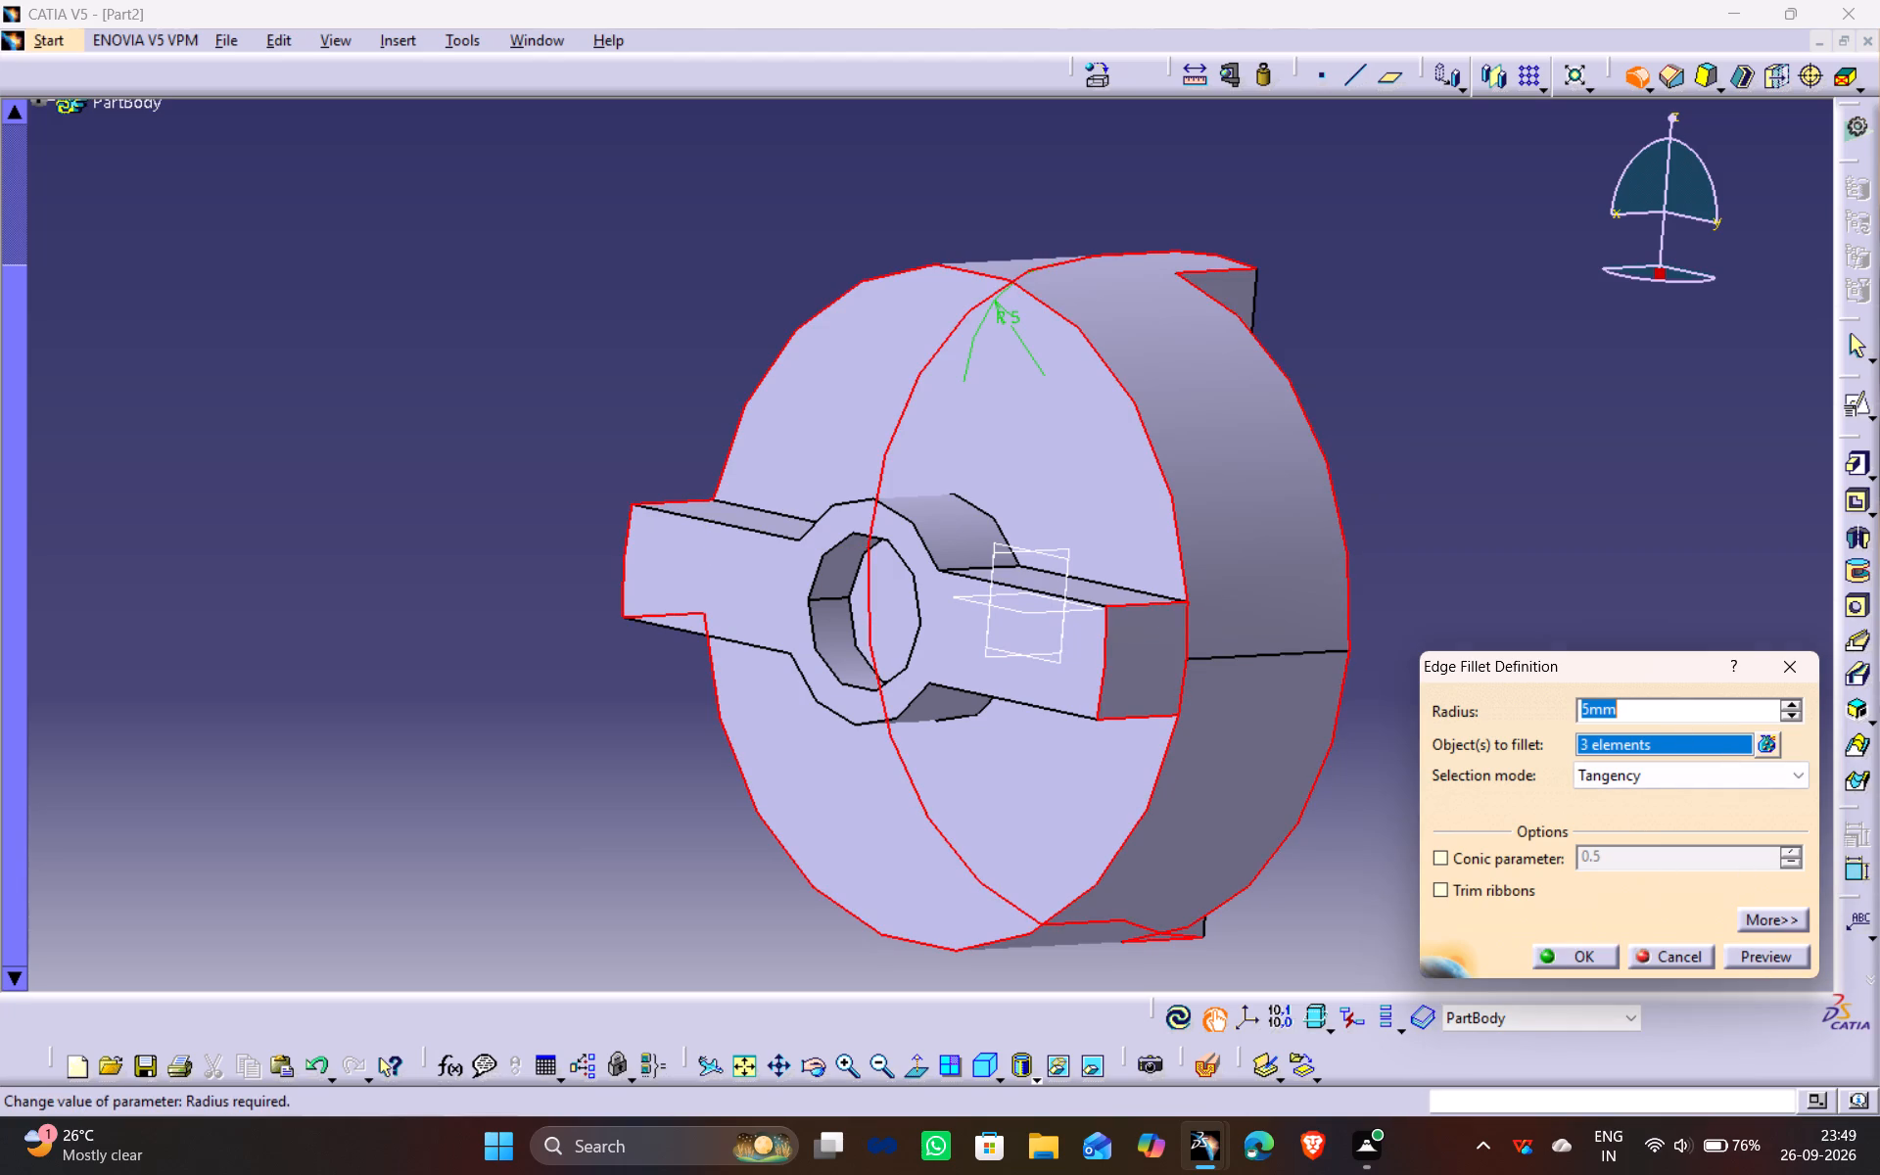
drag(1588, 707, 1434, 704)
key(2)
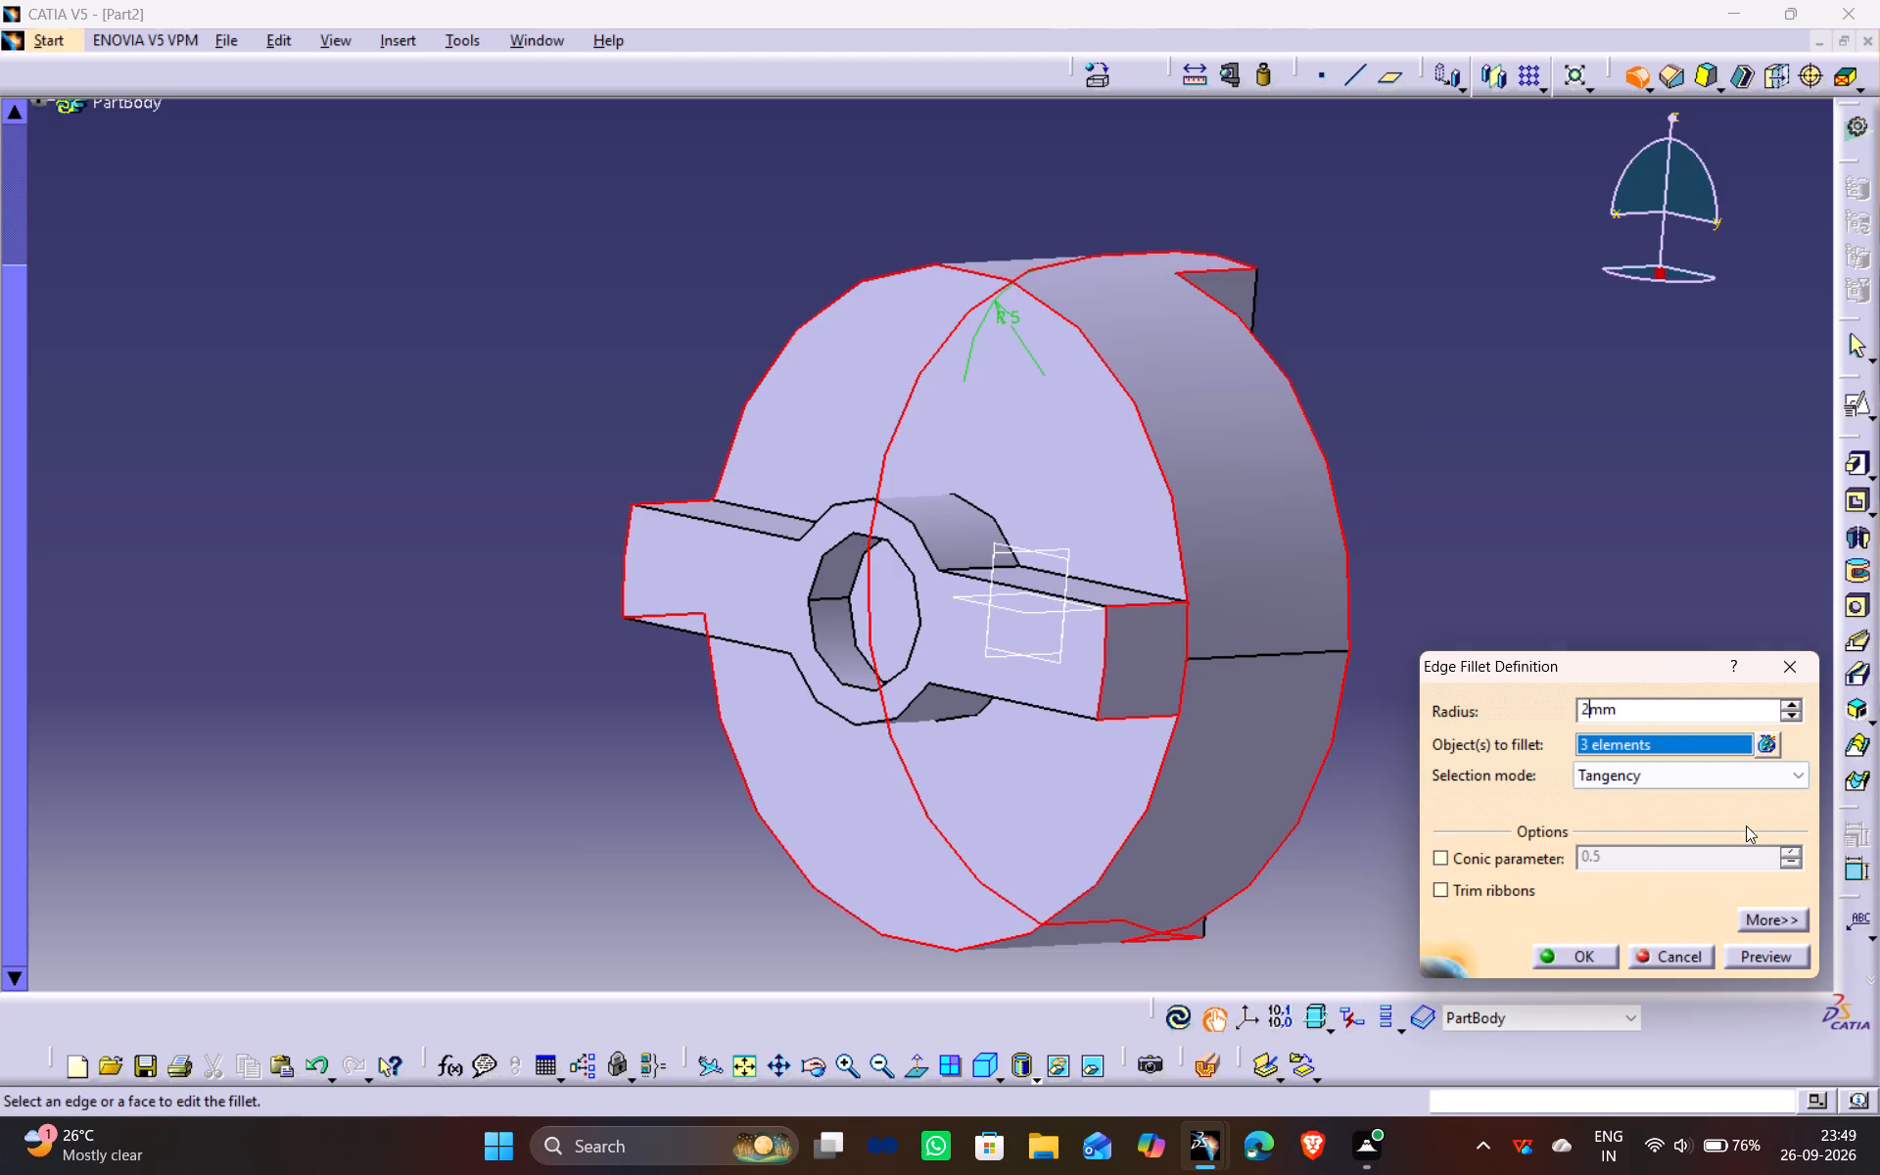
click(1762, 952)
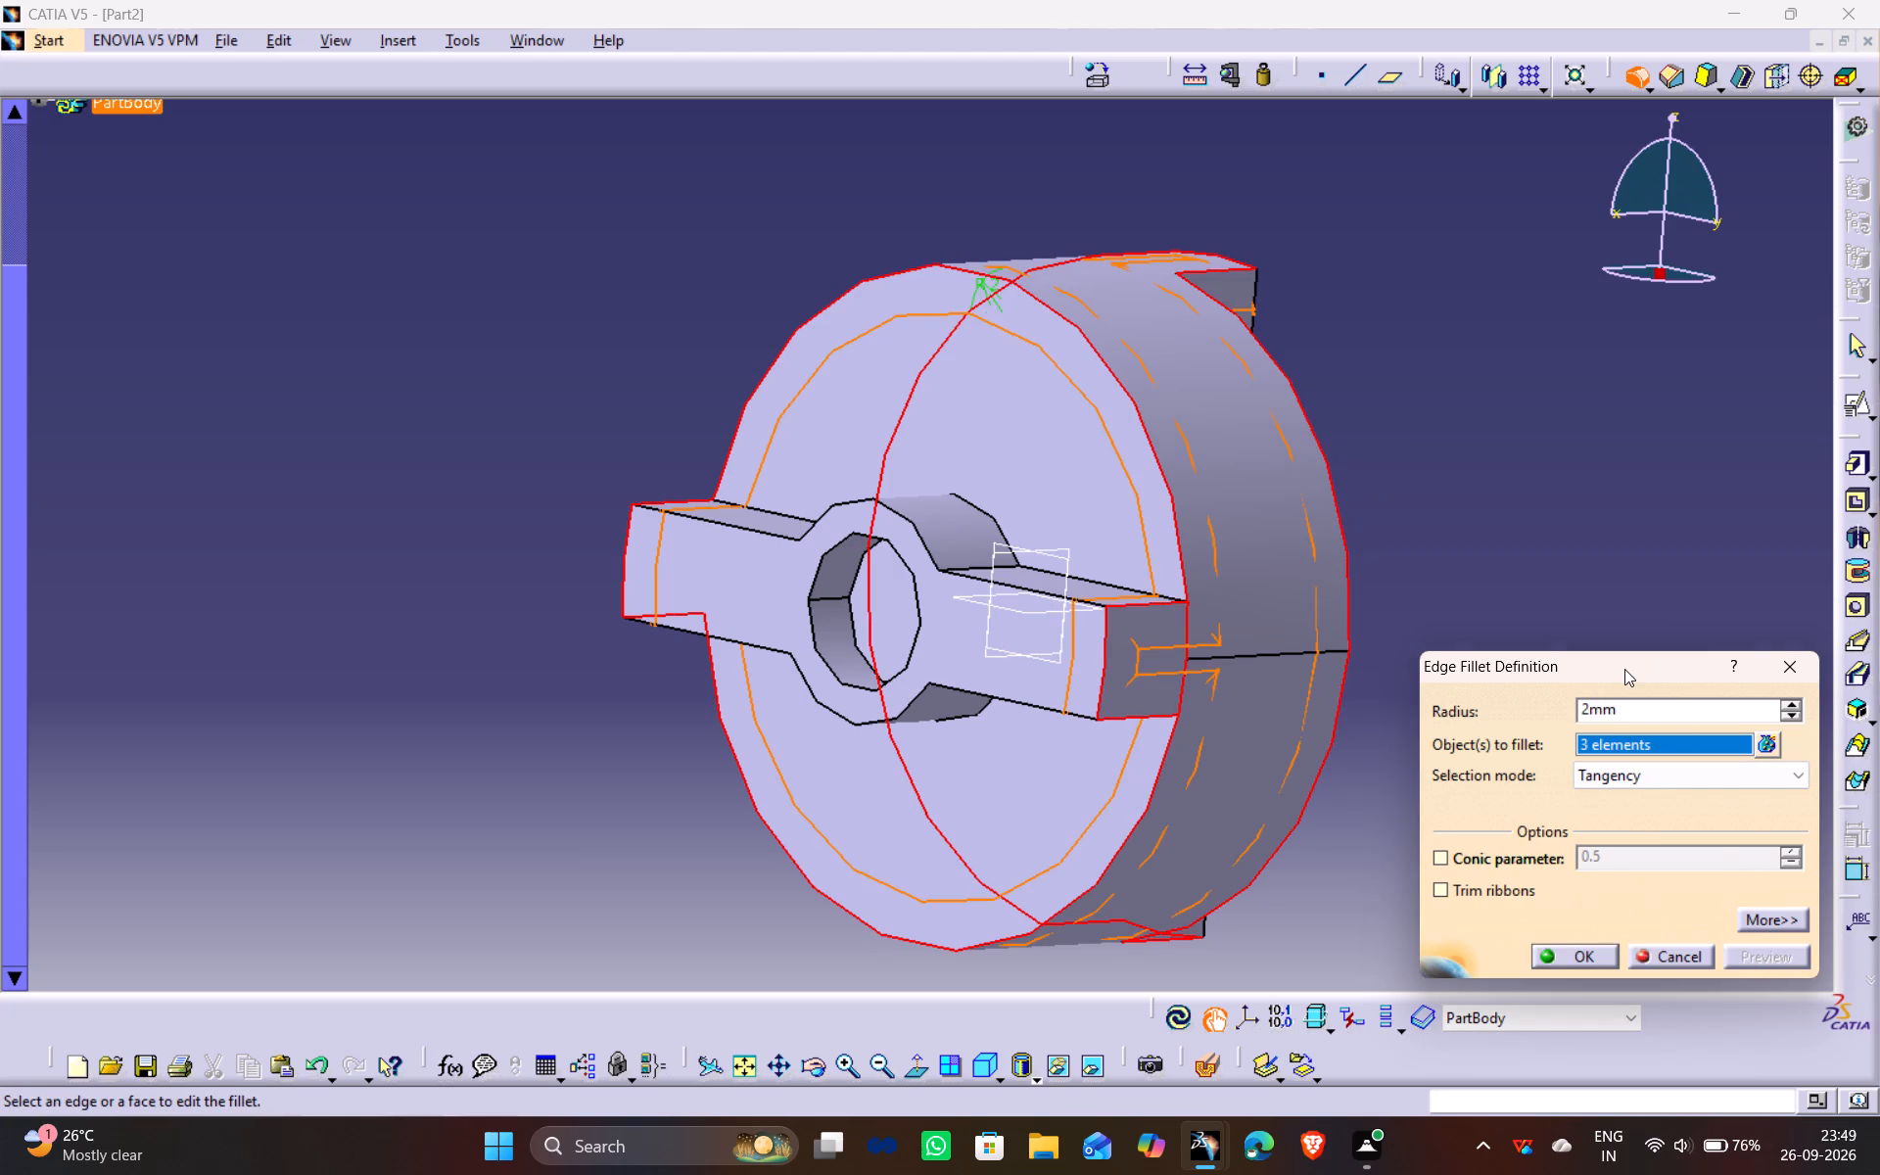
click(1570, 951)
click(1612, 635)
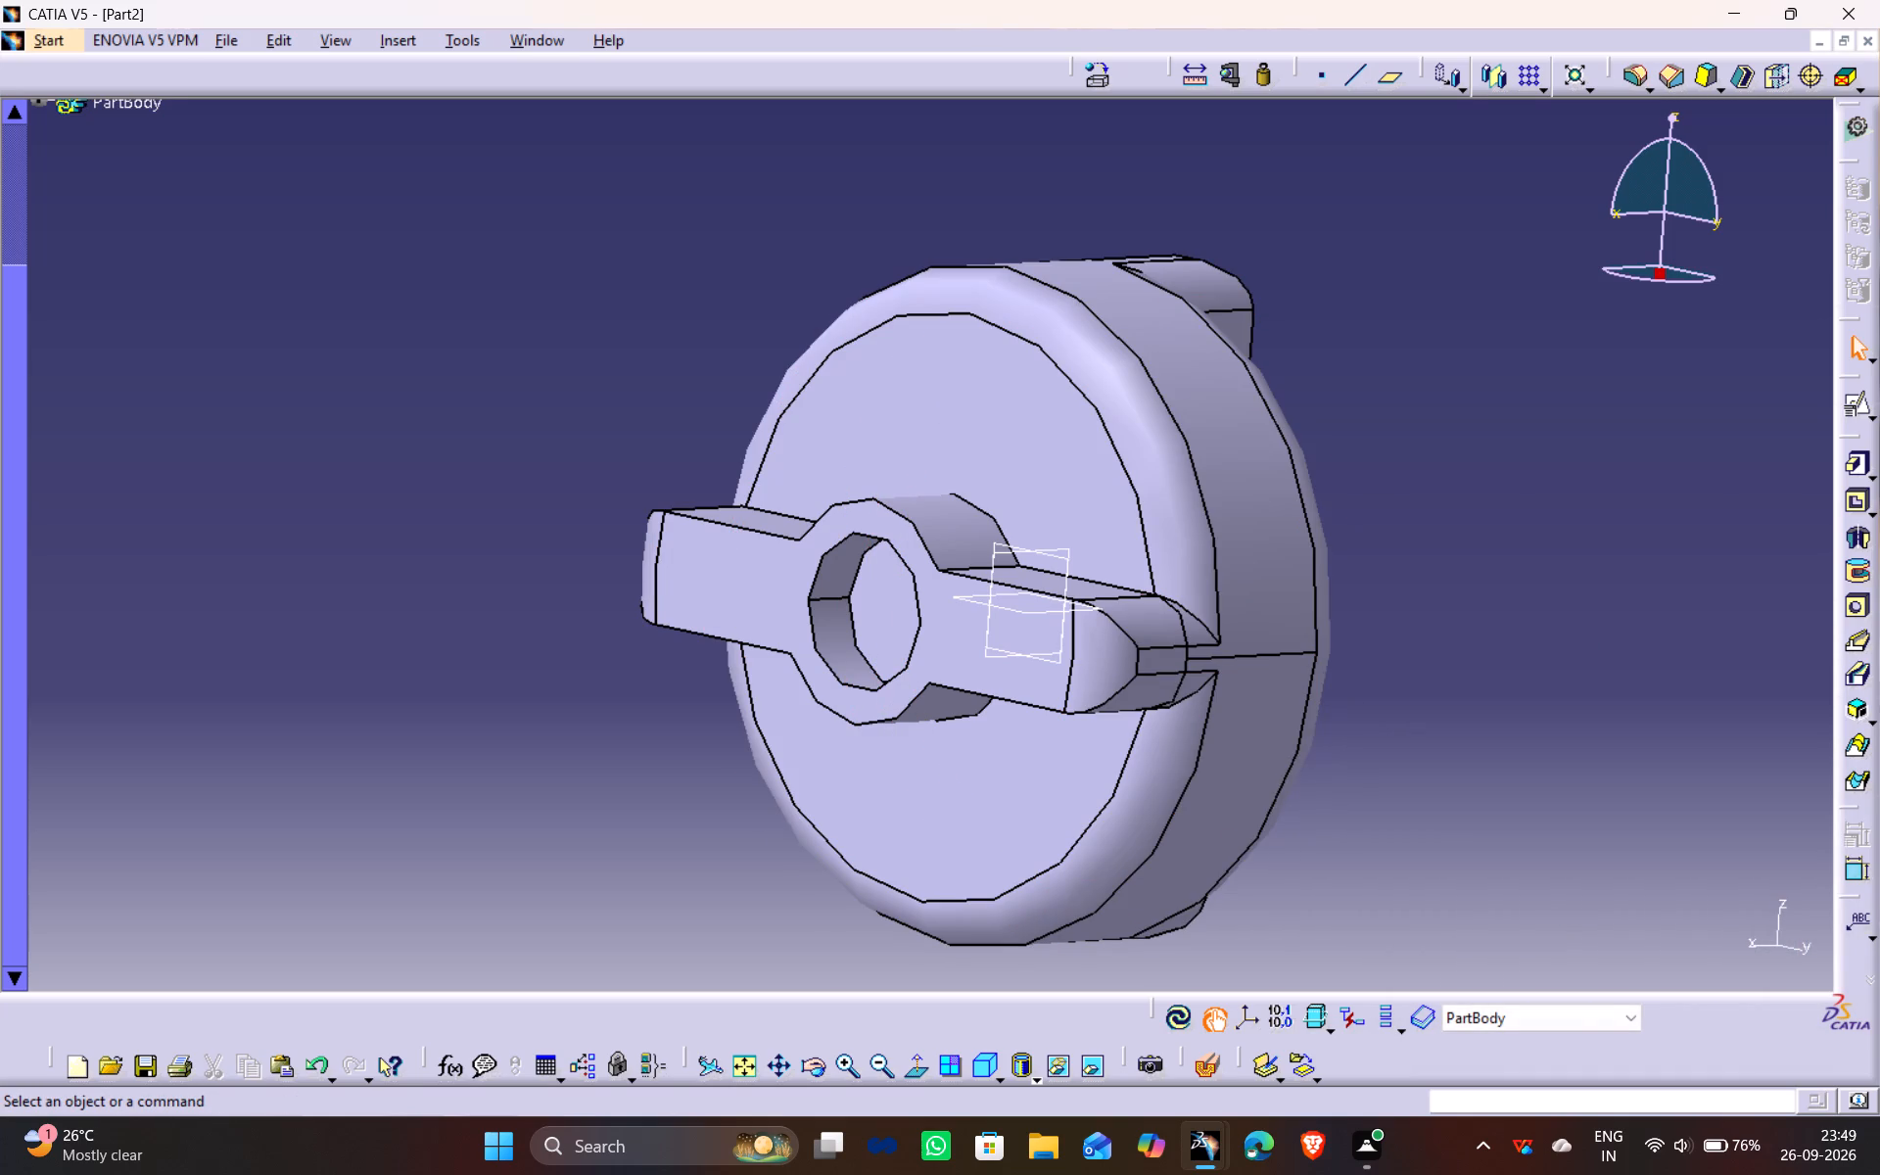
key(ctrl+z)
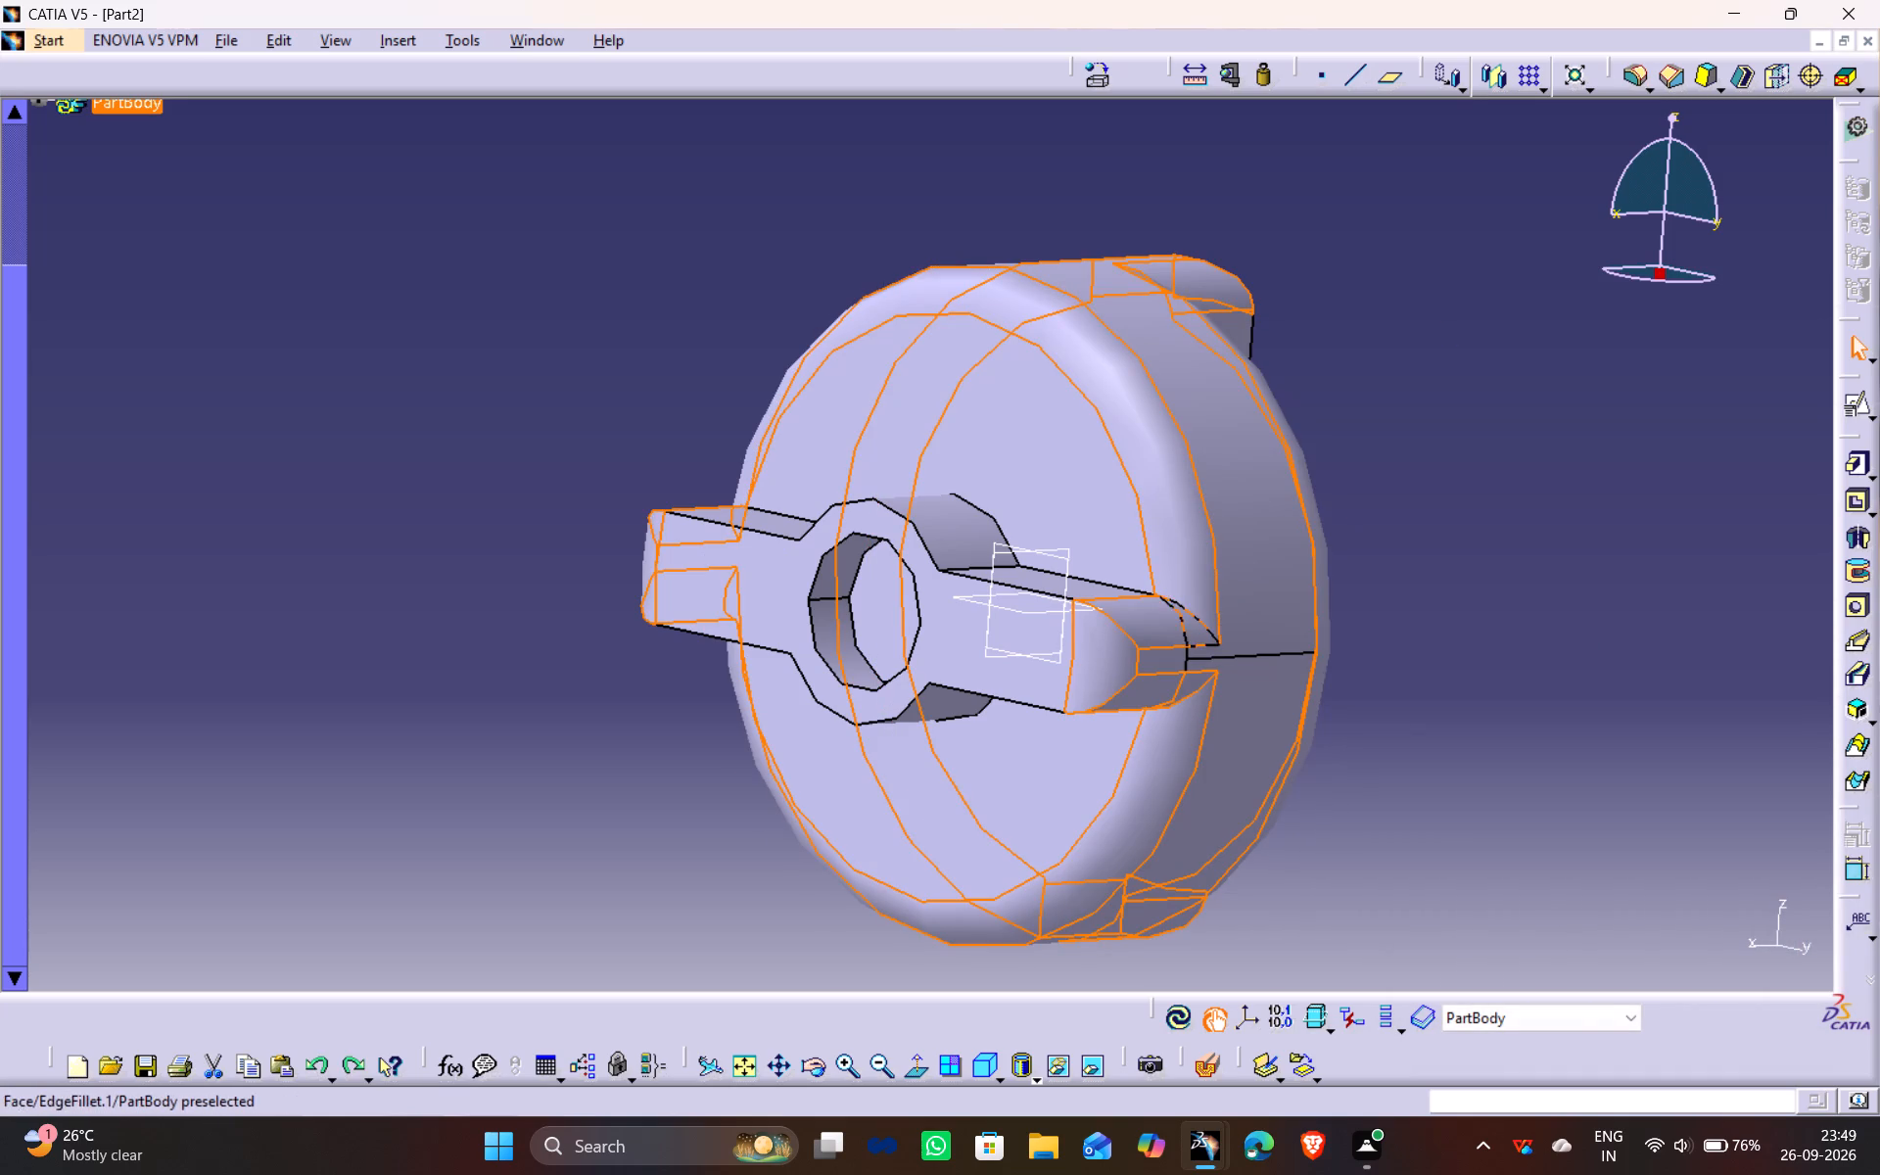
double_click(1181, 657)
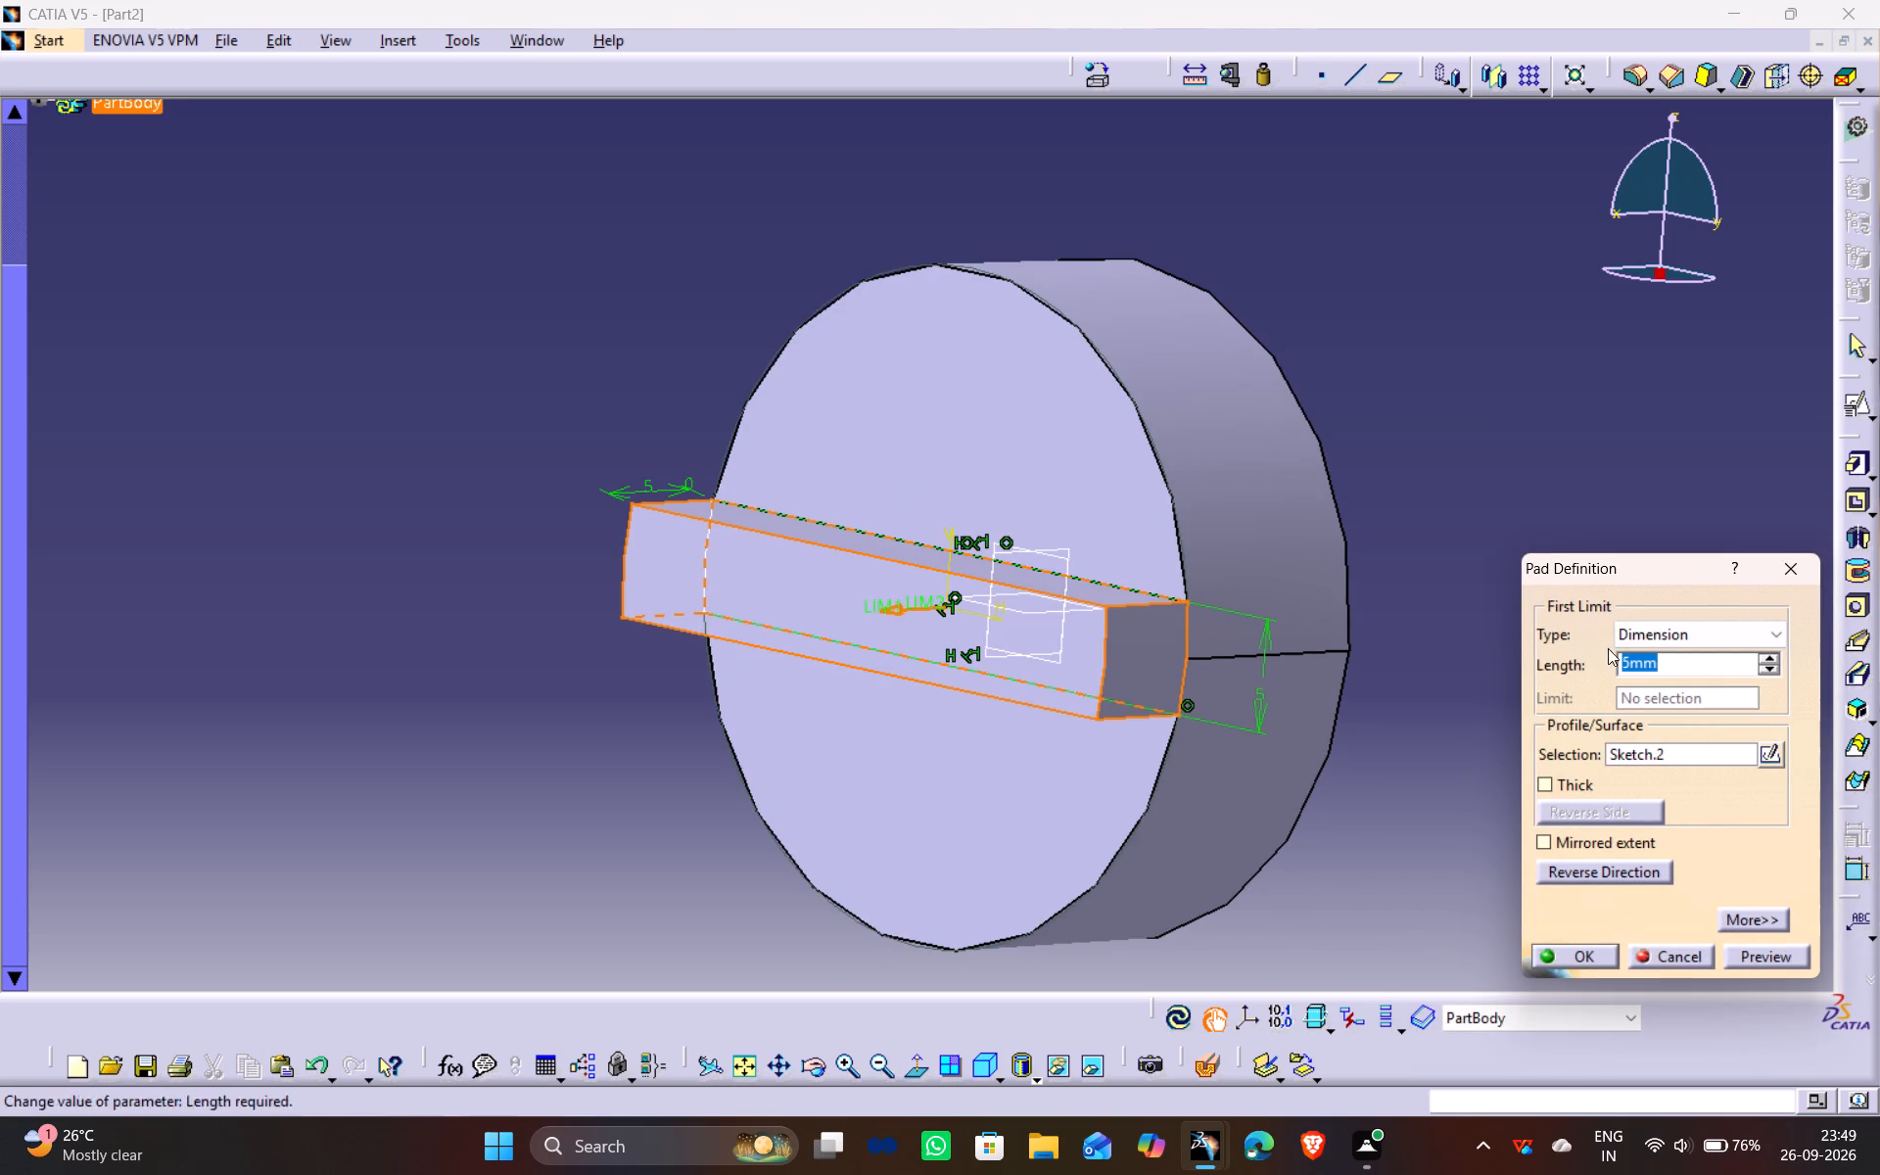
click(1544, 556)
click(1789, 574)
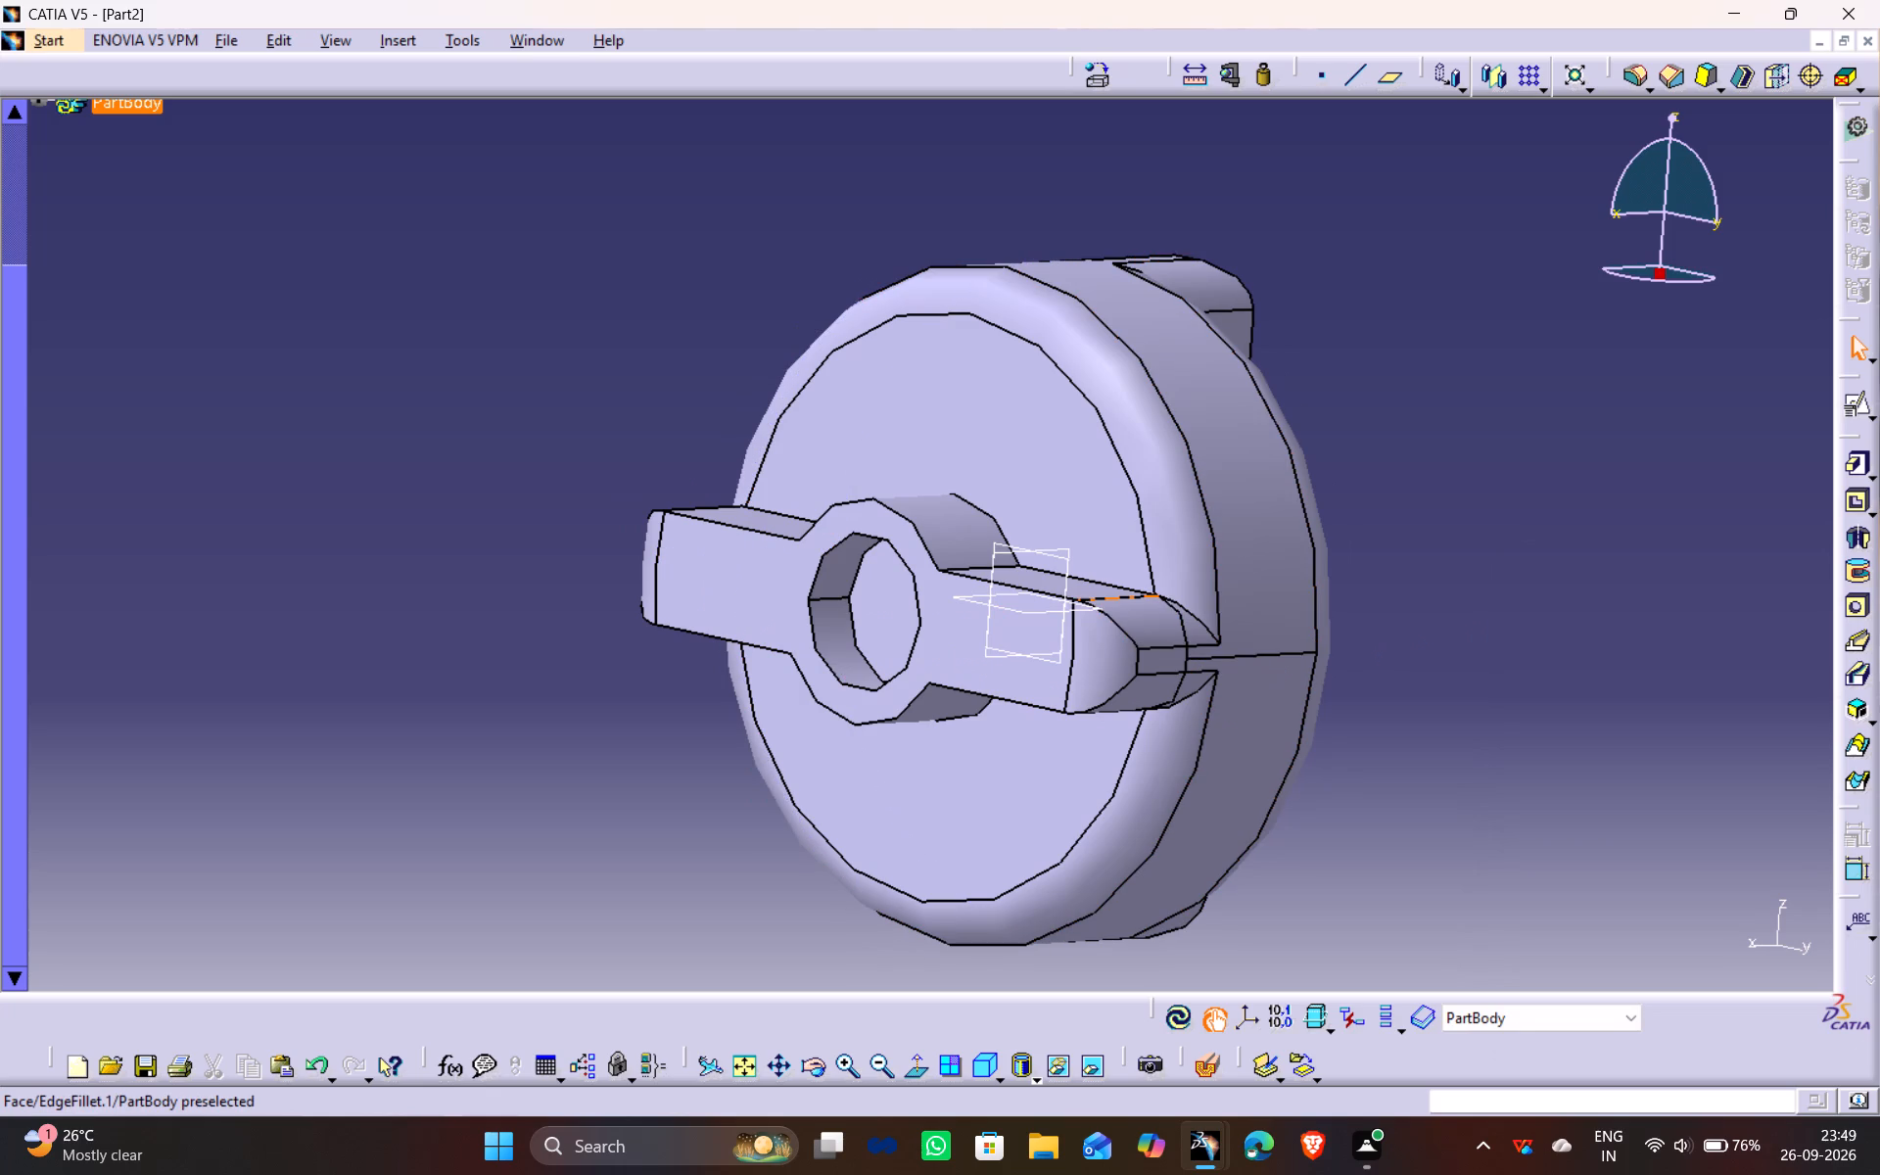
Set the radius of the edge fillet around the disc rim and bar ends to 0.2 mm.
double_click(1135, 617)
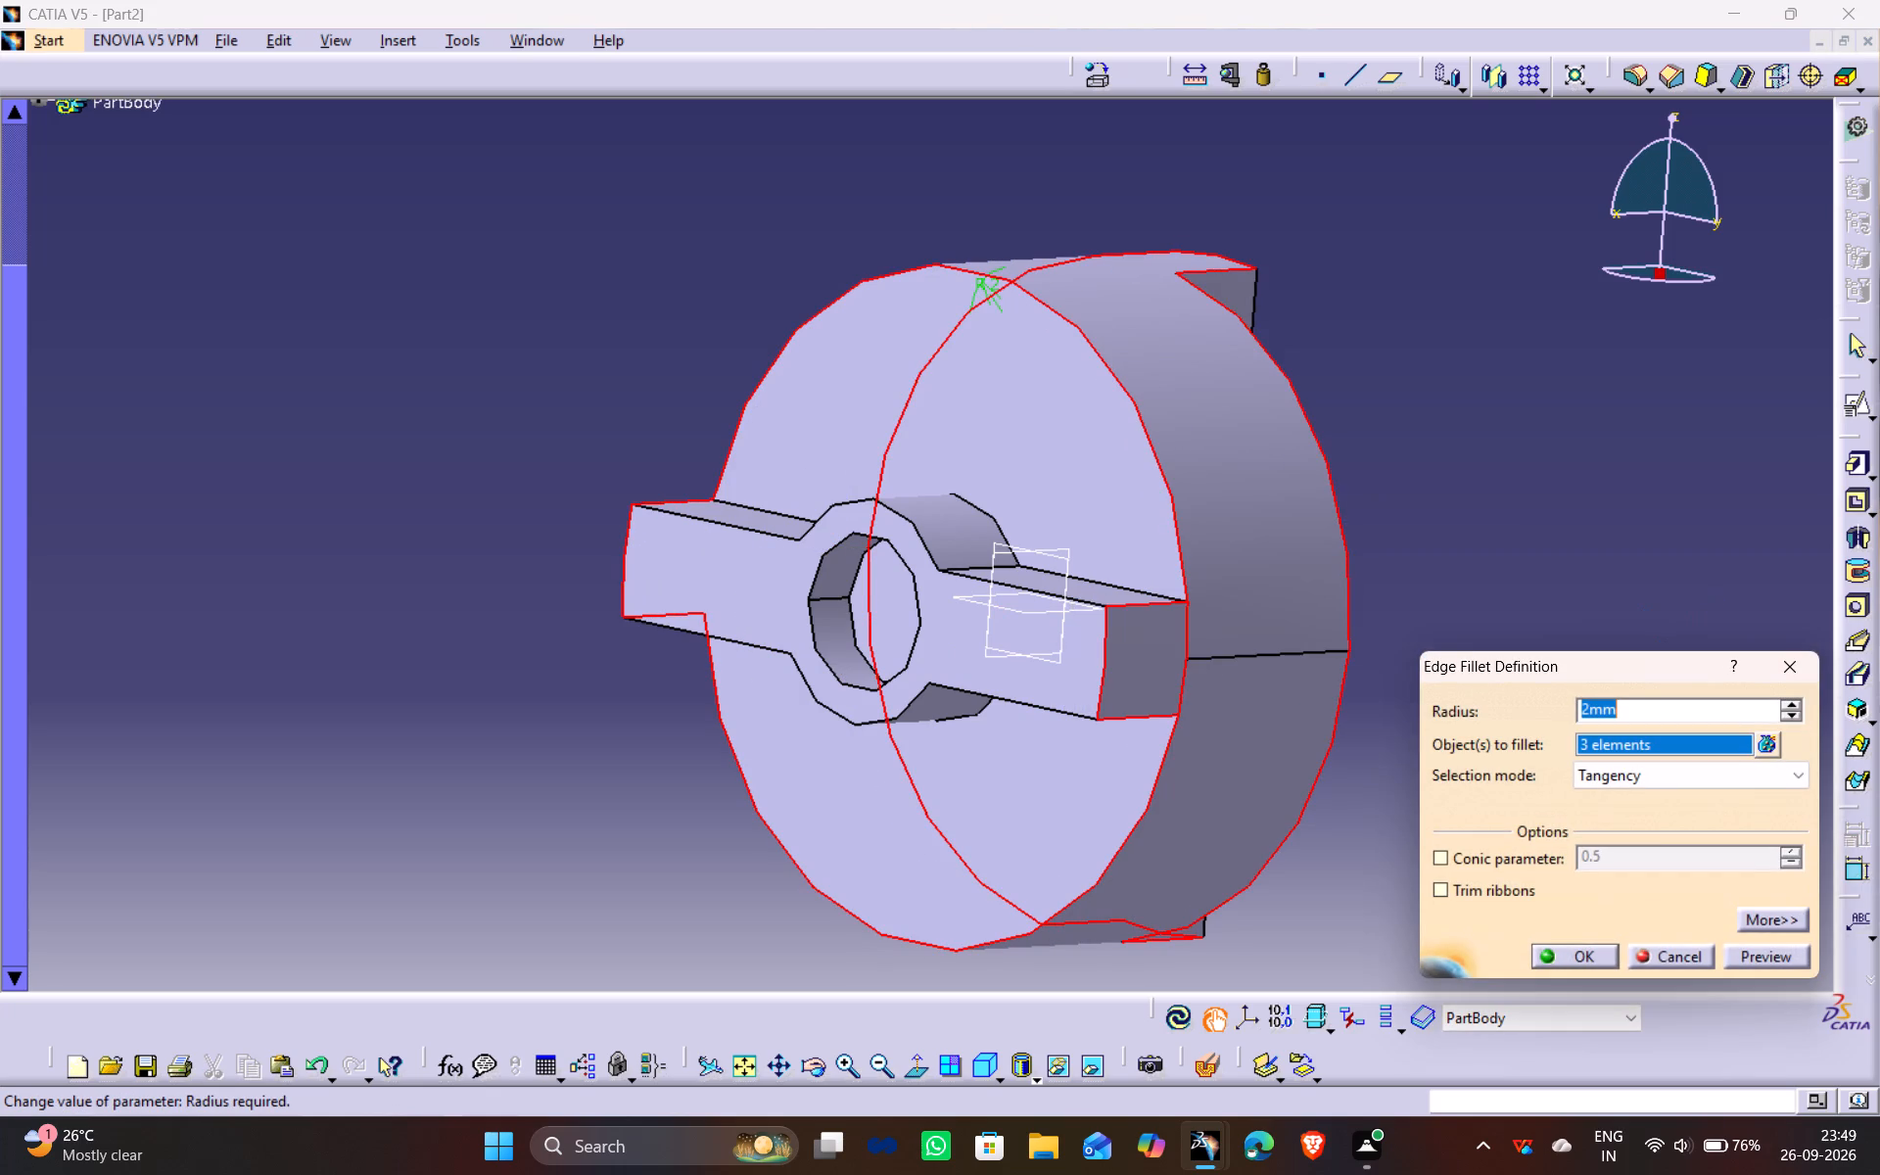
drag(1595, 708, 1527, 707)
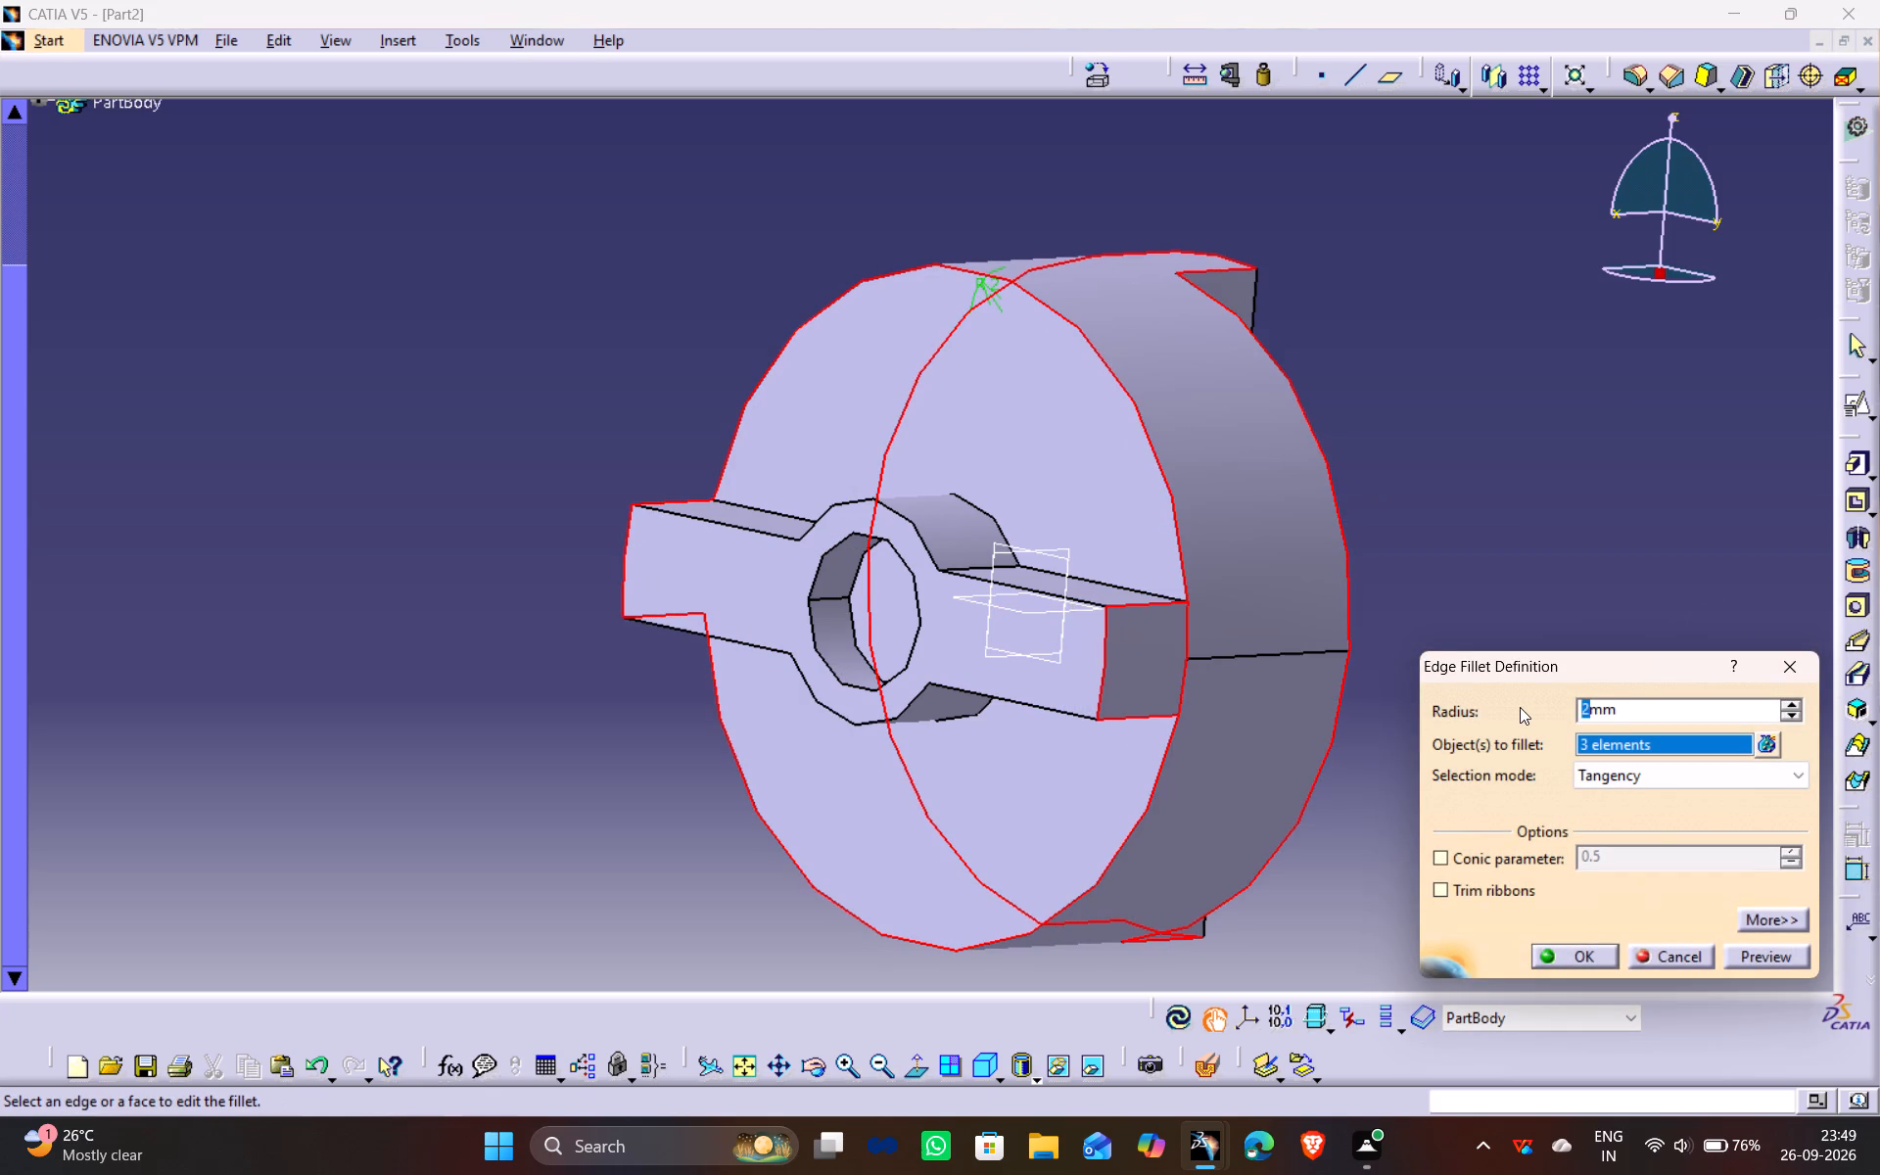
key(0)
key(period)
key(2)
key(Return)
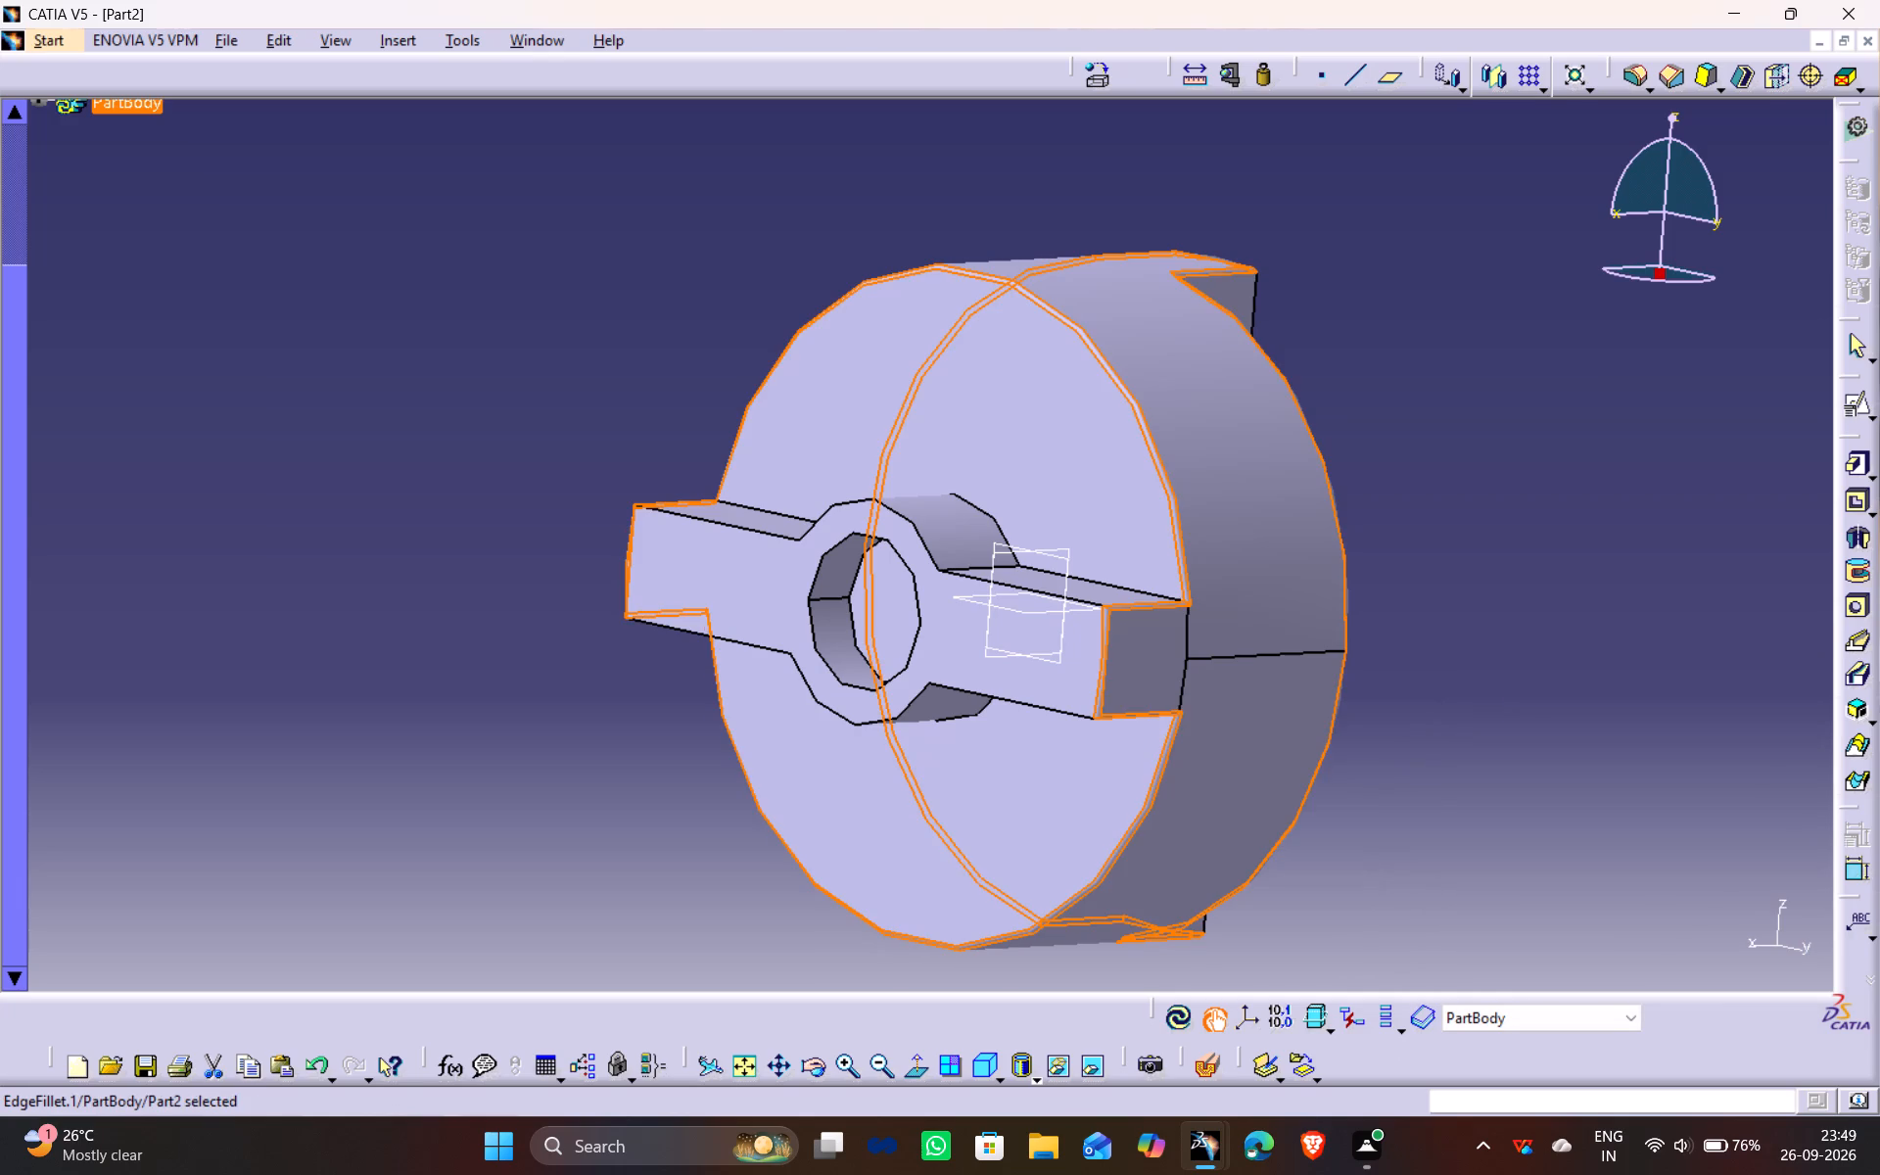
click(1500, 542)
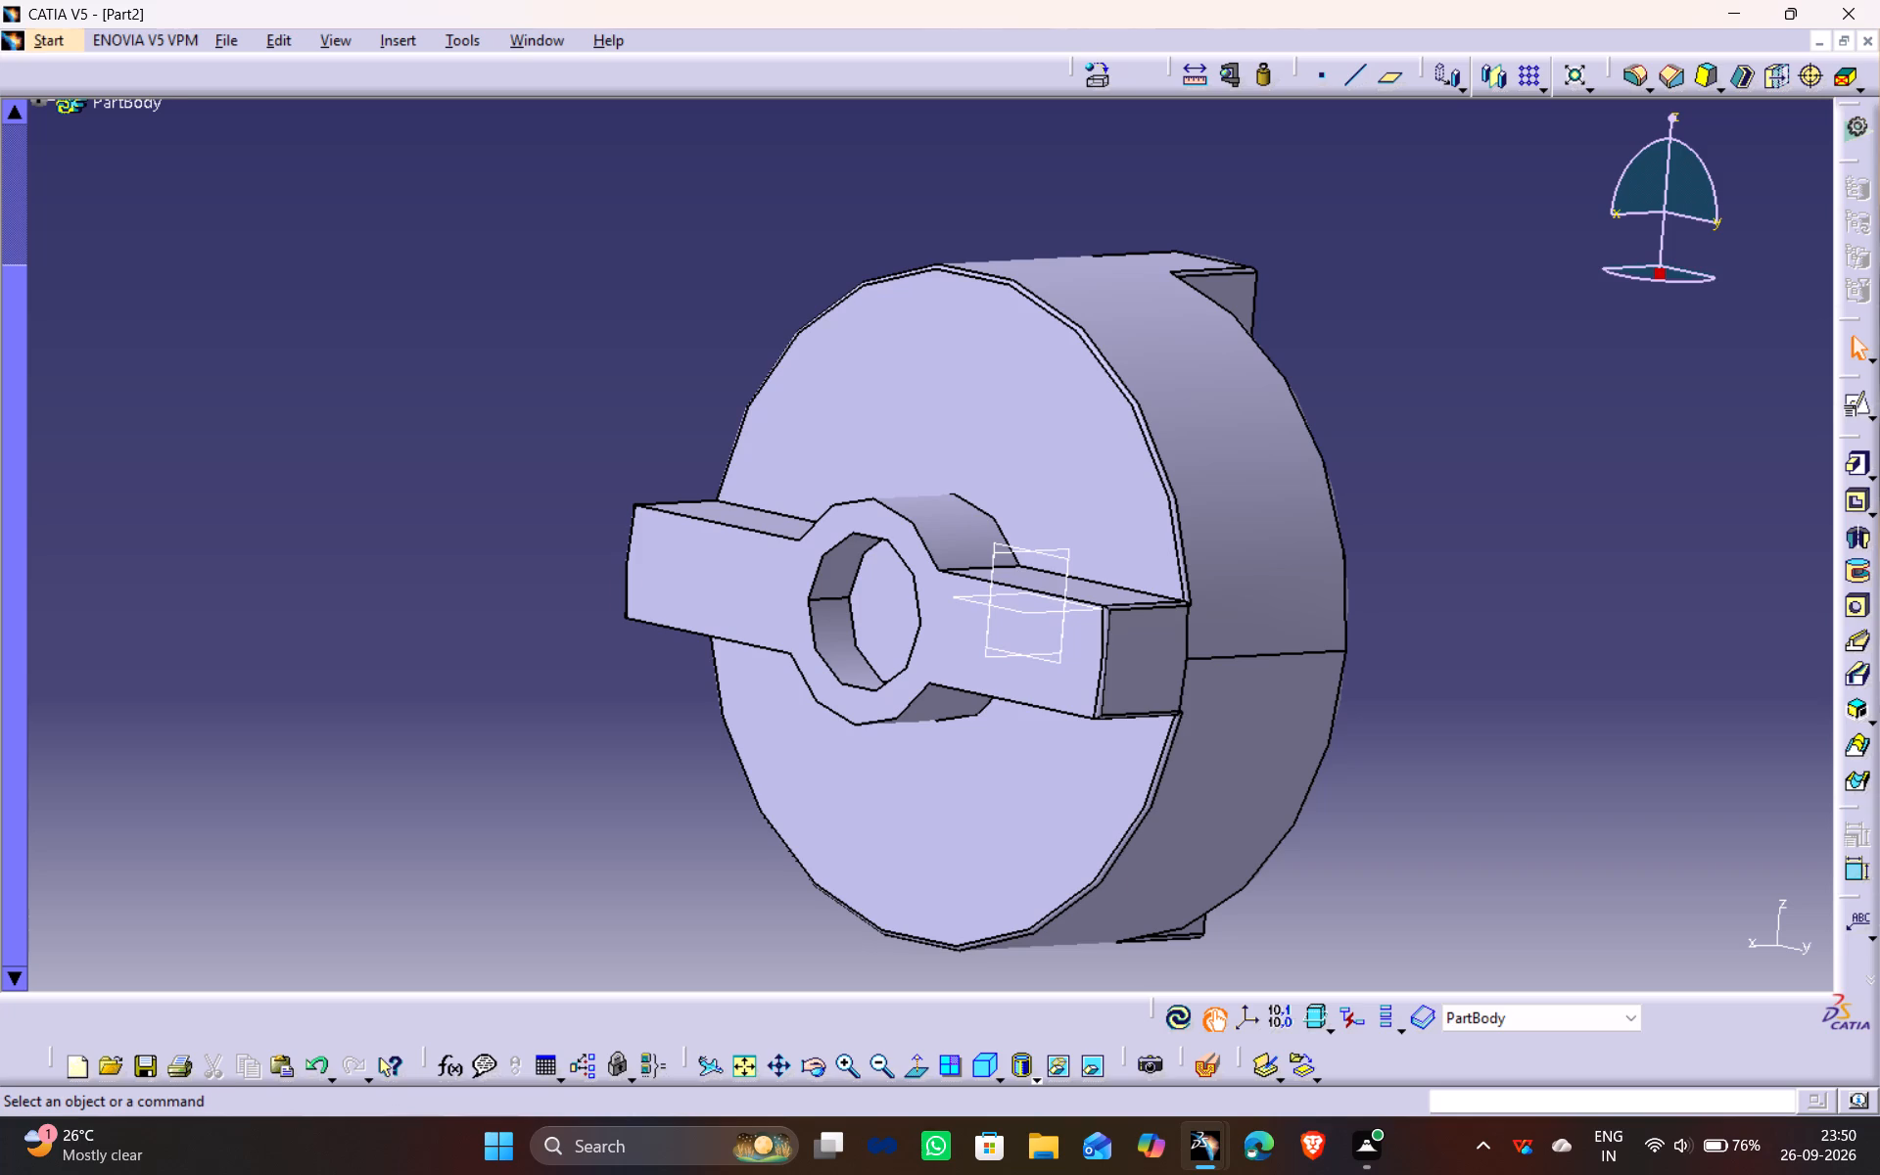
Examine the filleted rim edges and bar ends on both sides of the disc.
middle_drag(577, 423, 819, 480)
drag(577, 422, 819, 480)
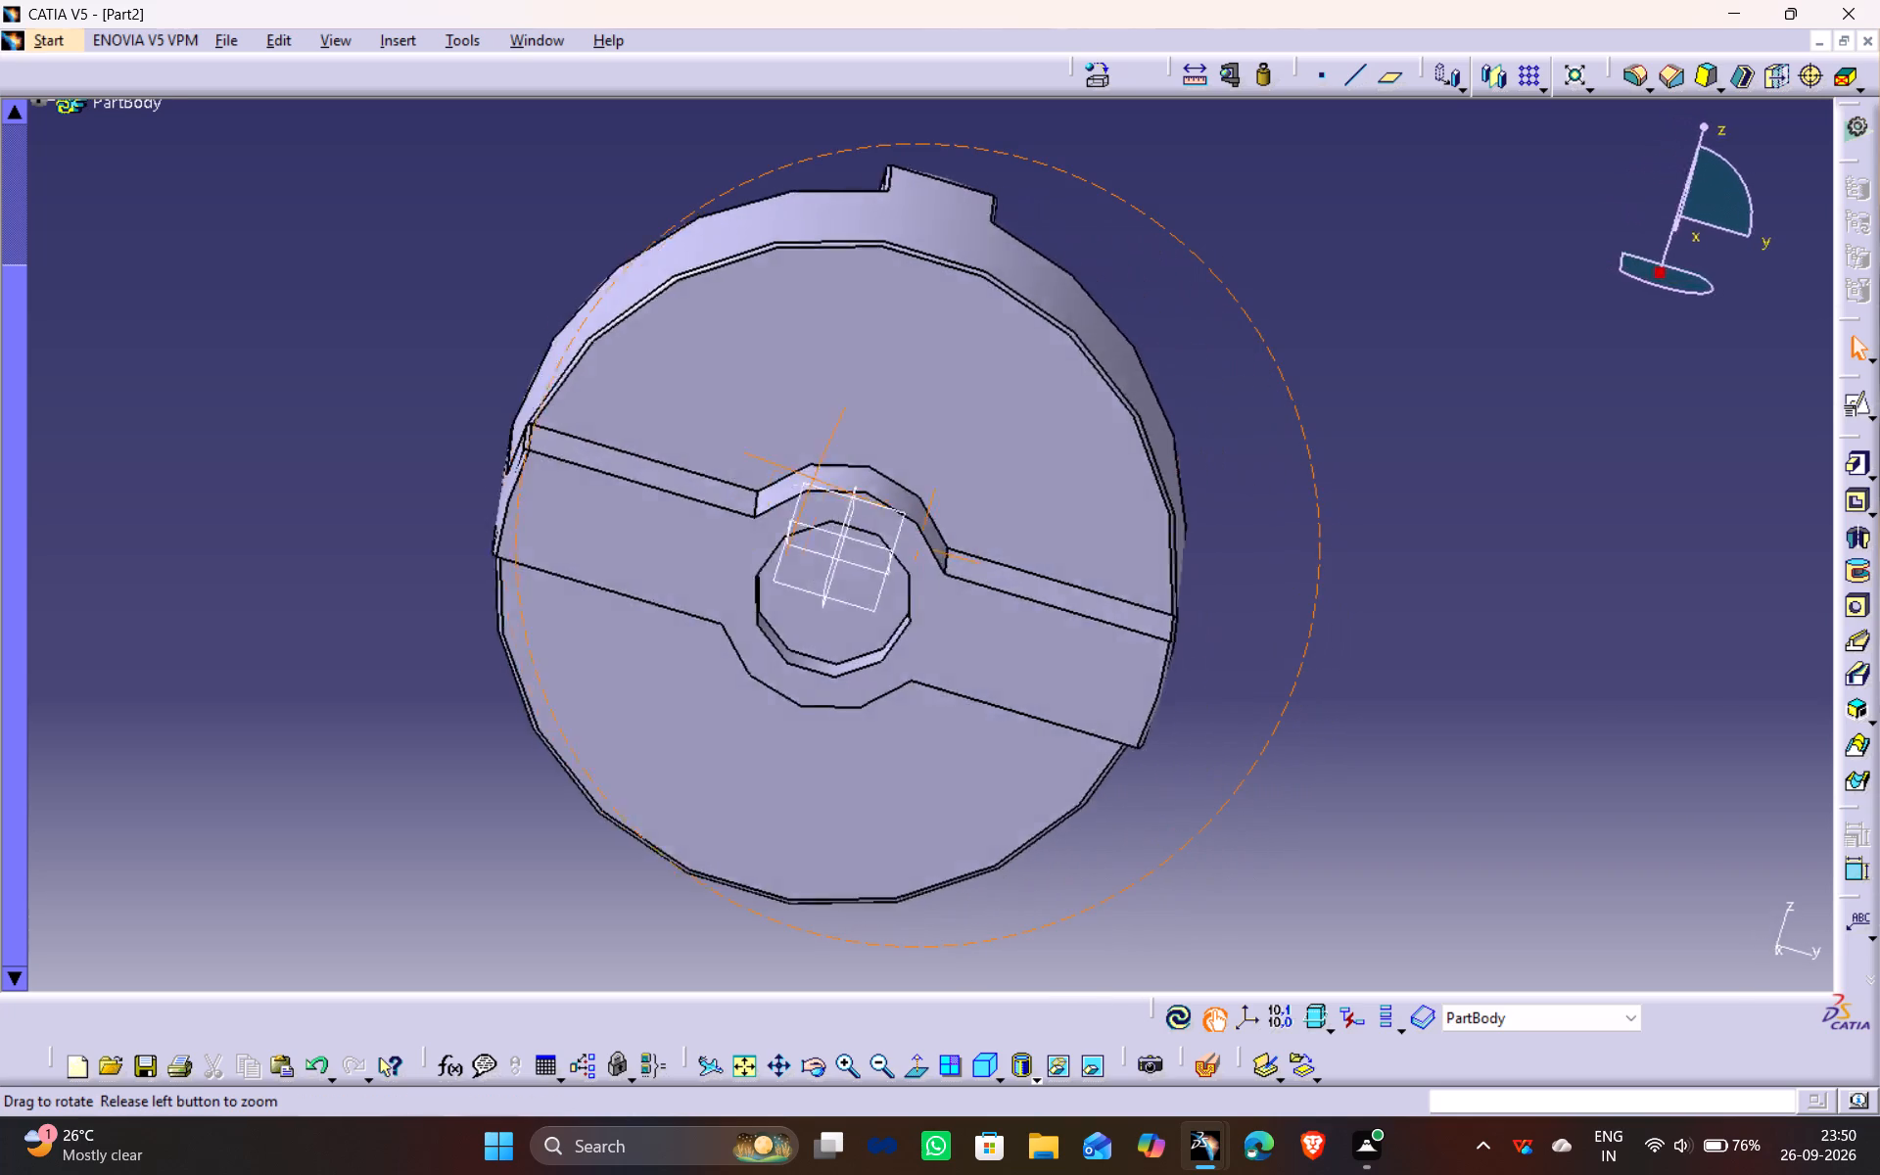
drag(819, 480, 1140, 546)
middle_drag(819, 480, 1143, 546)
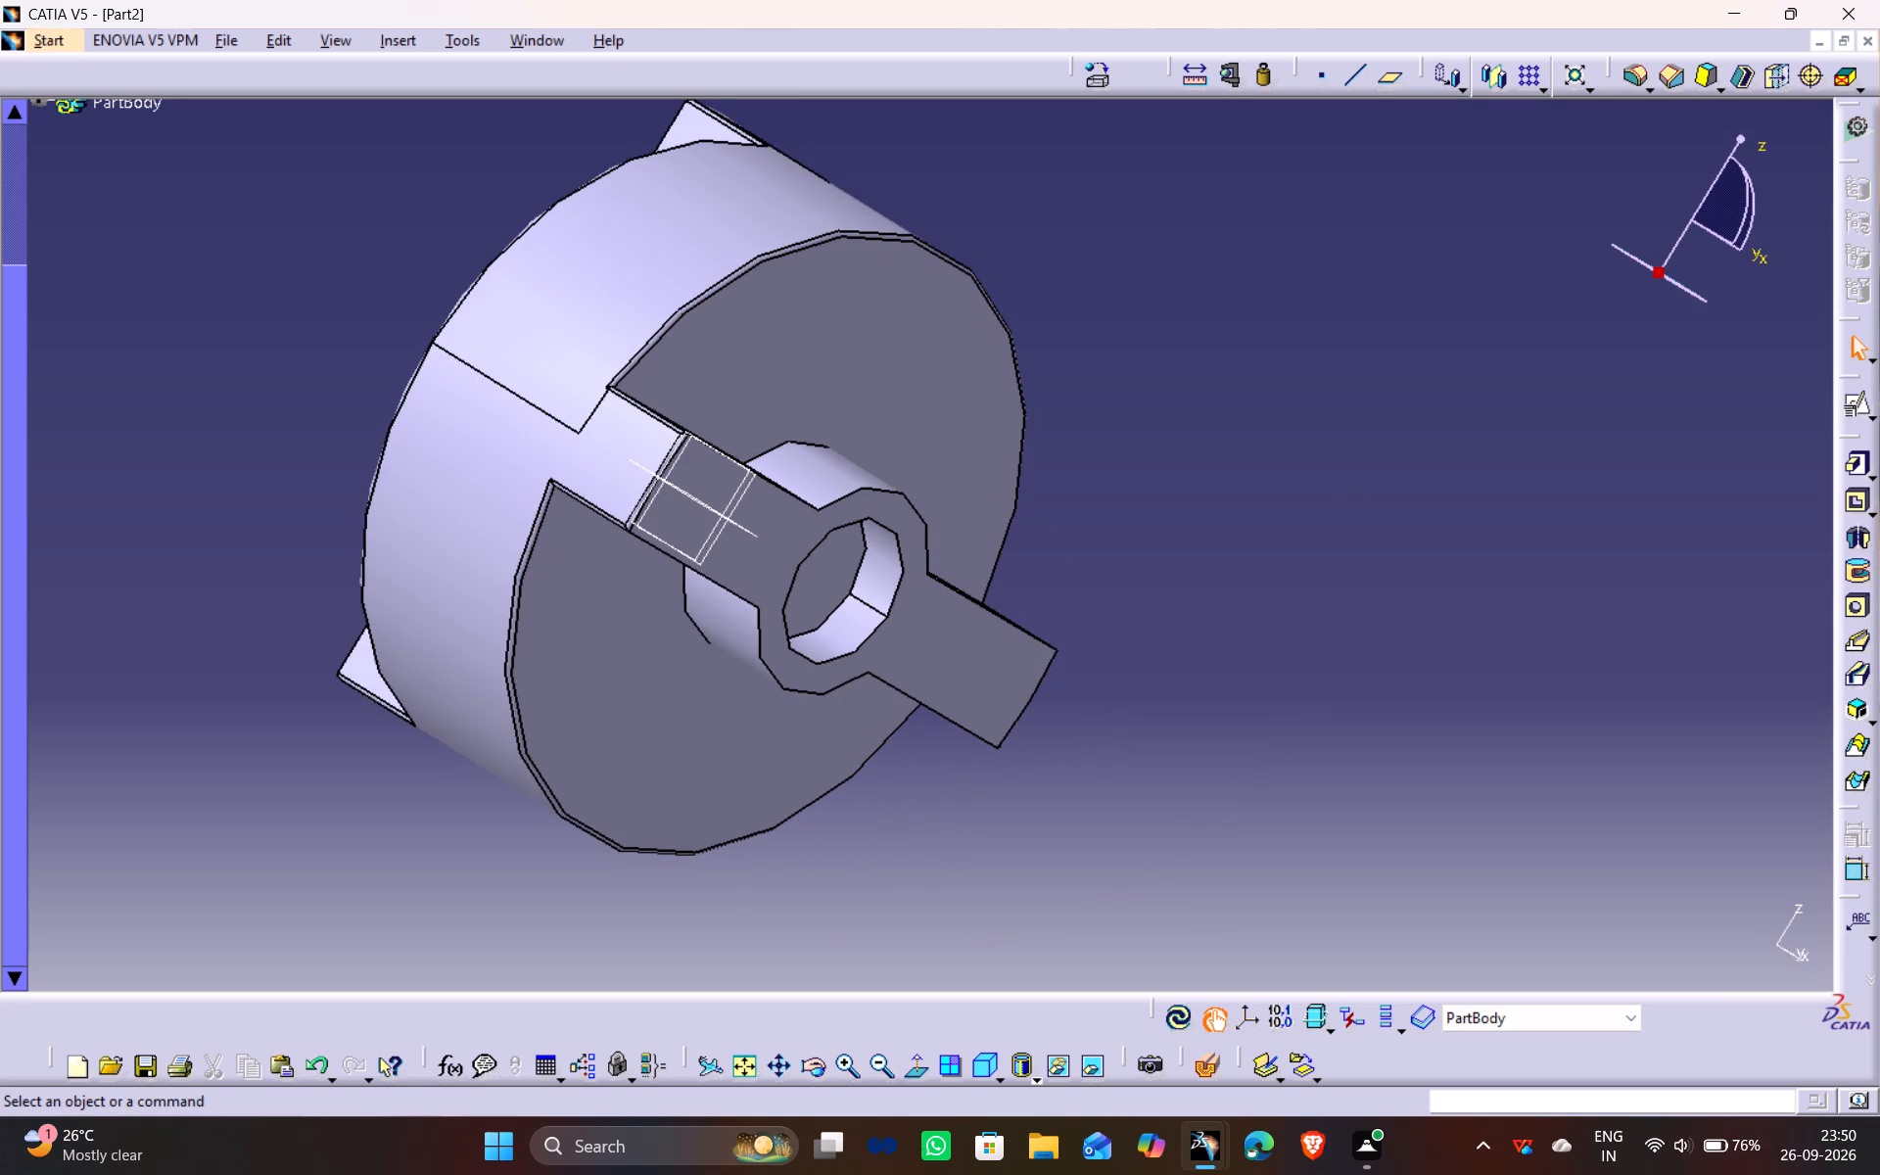
middle_drag(338, 256, 928, 556)
drag(338, 256, 928, 556)
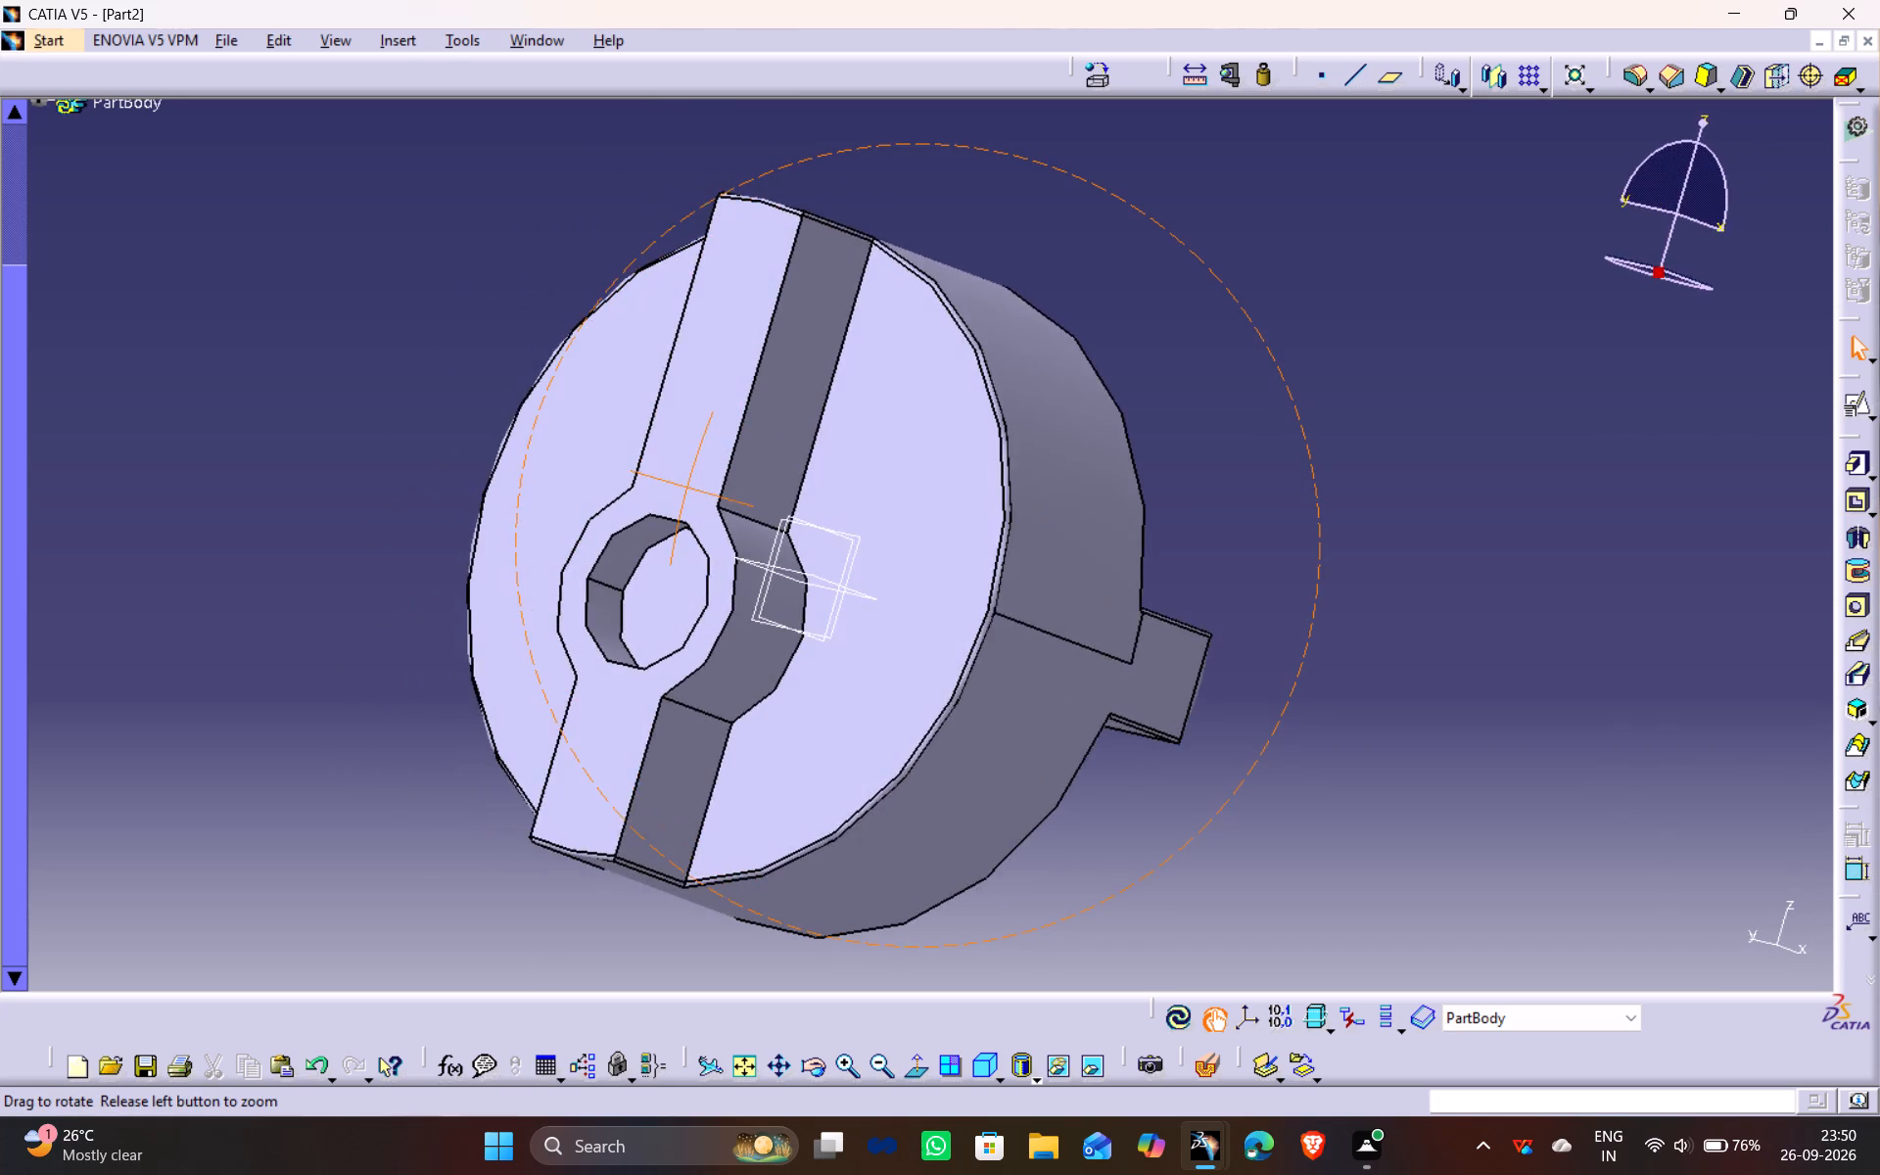
middle_drag(928, 556, 1043, 571)
drag(928, 556, 1043, 571)
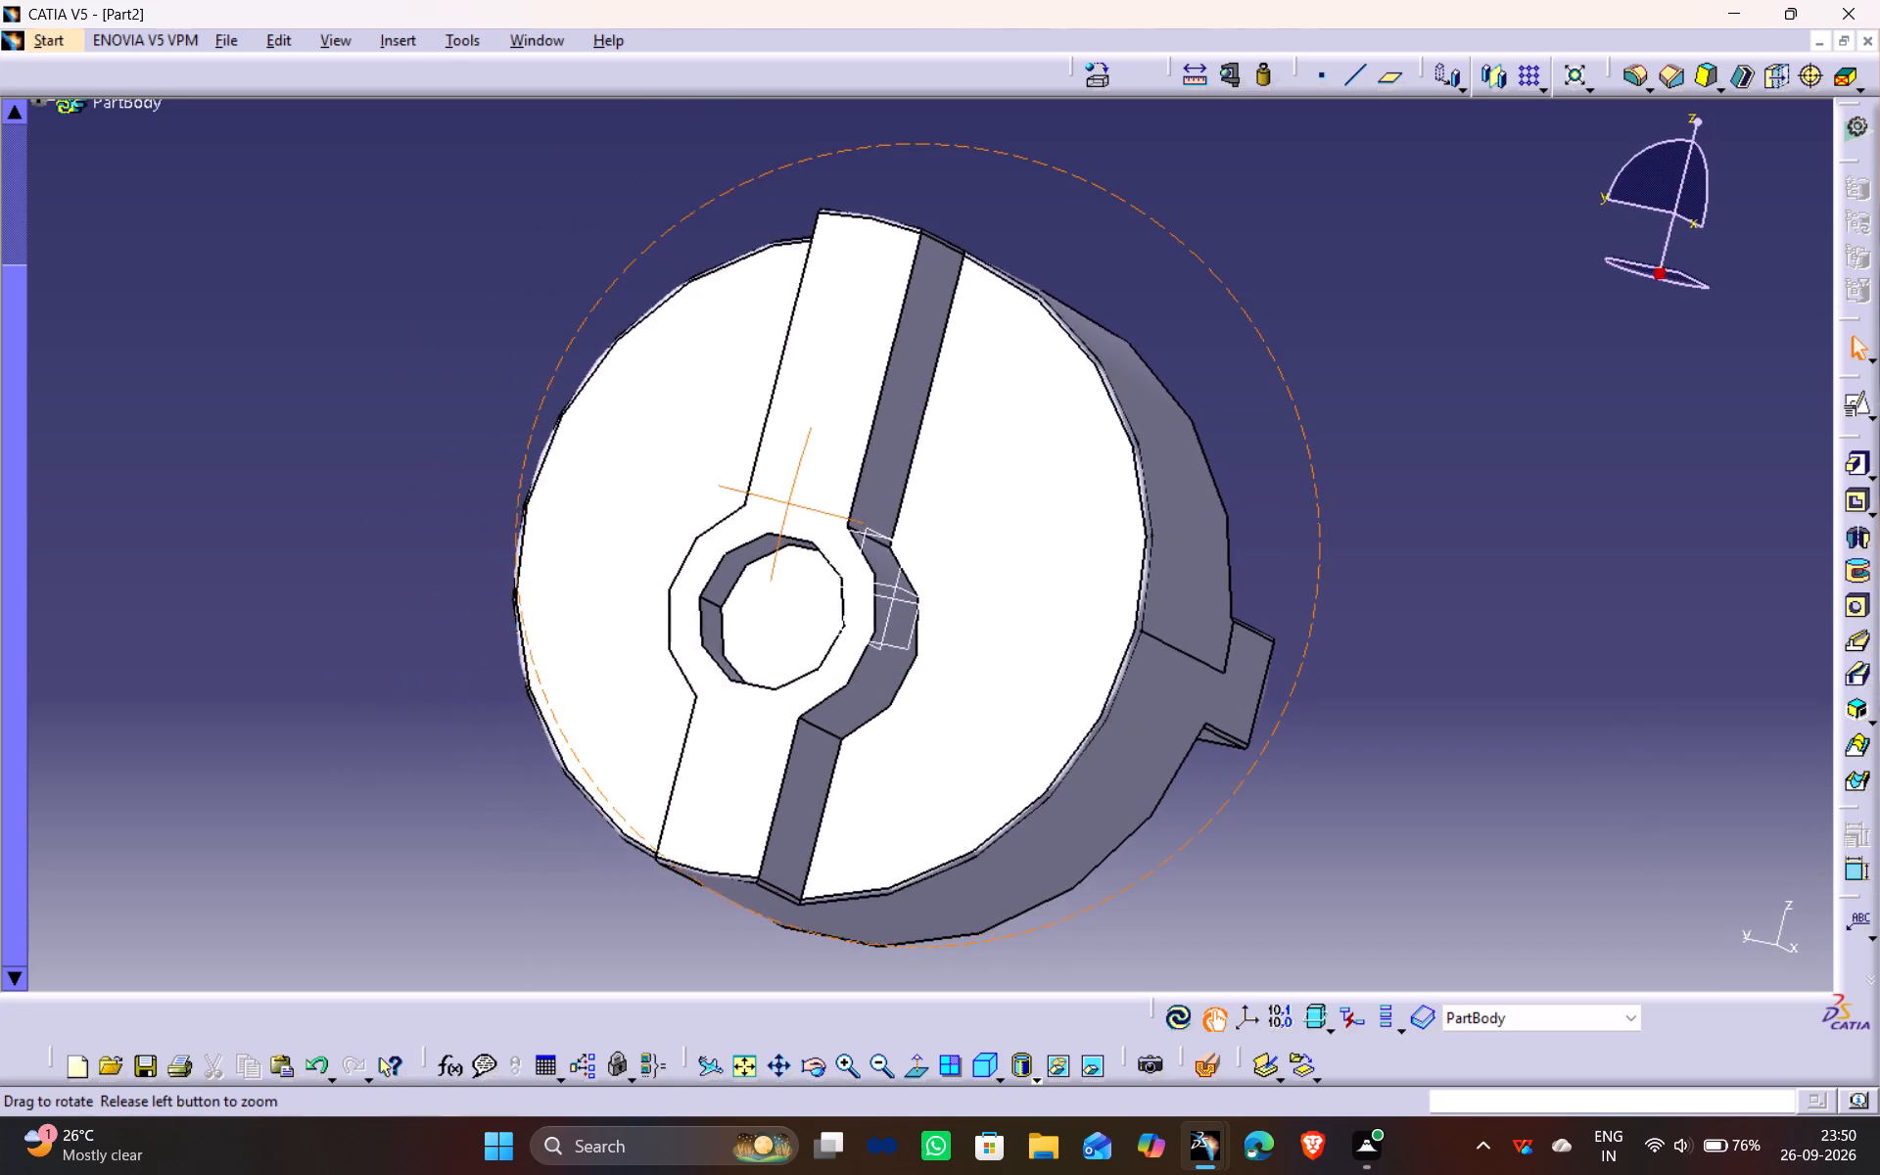
middle_drag(1043, 571, 314, 426)
drag(1043, 571, 314, 426)
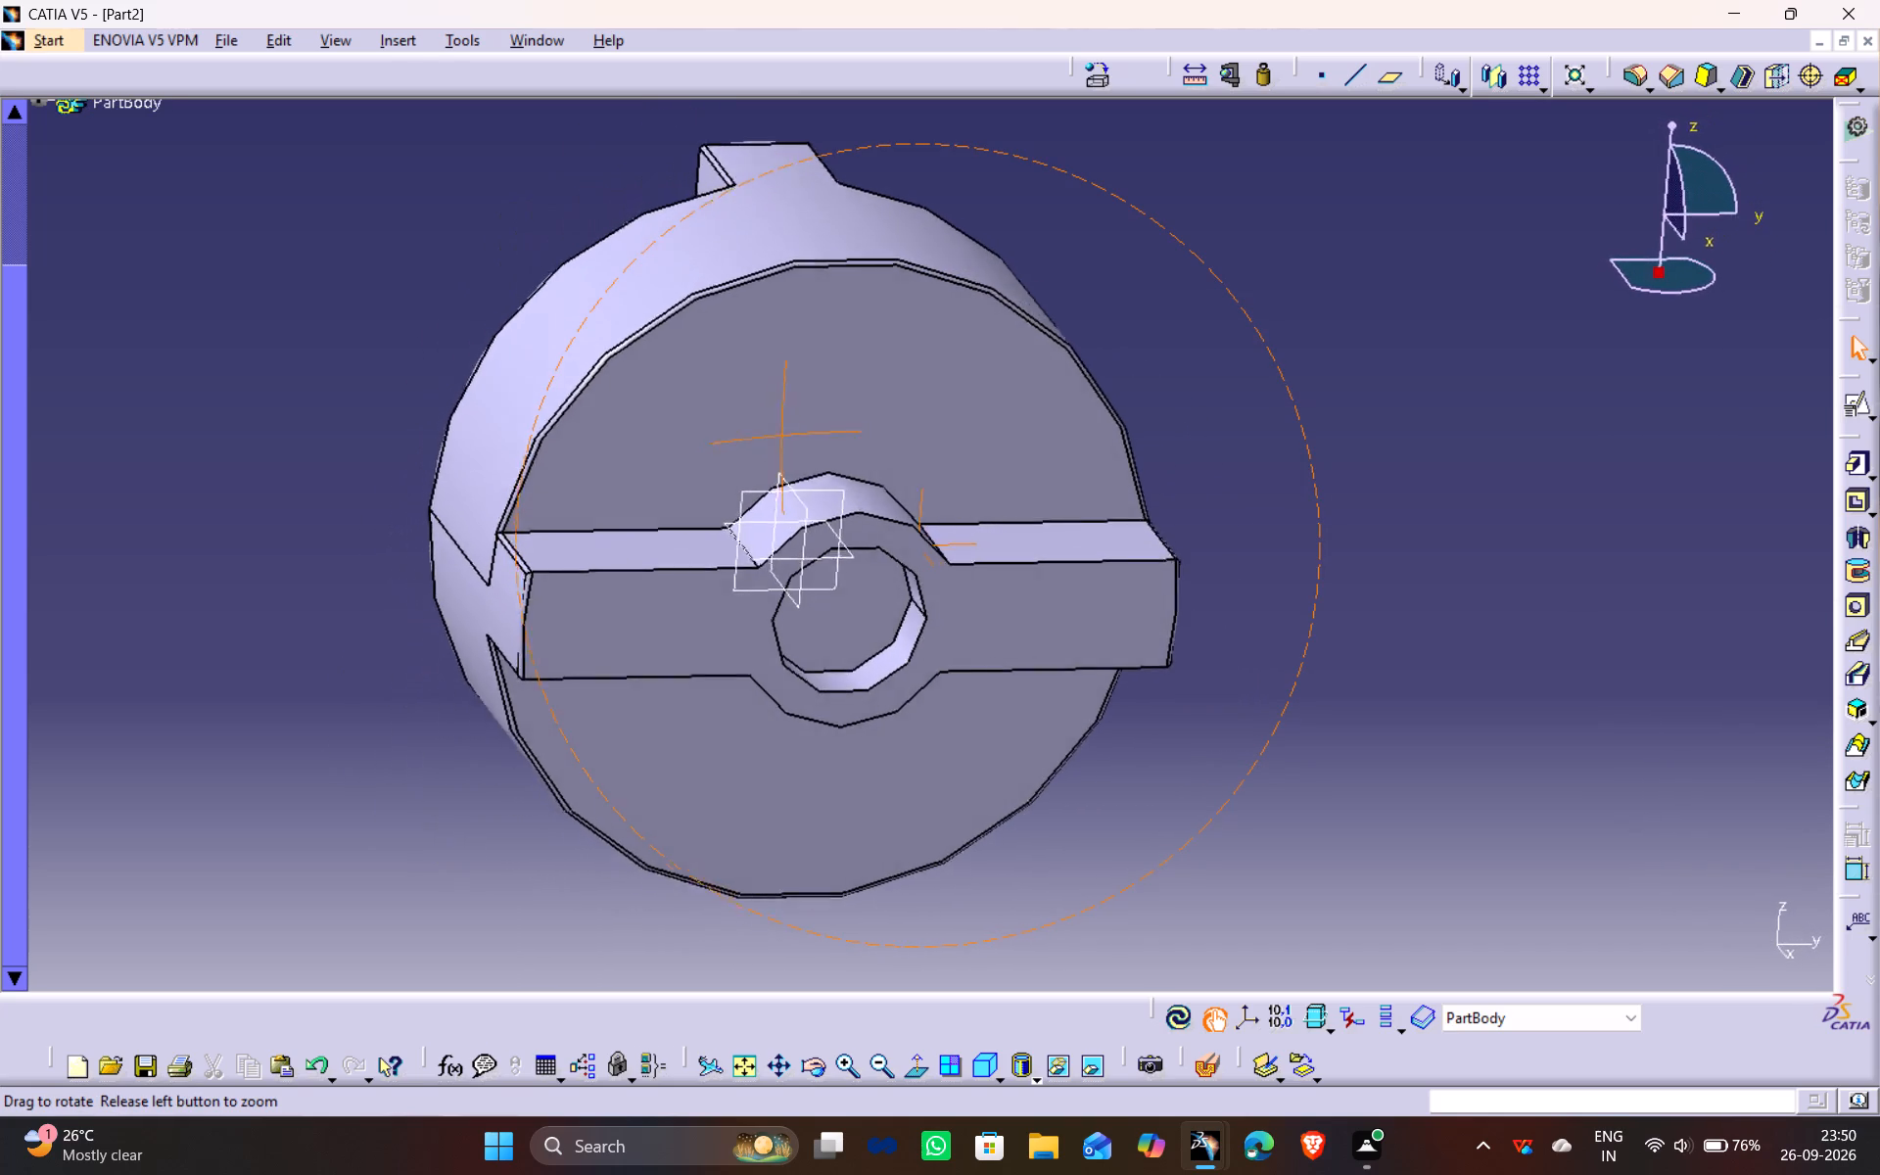
drag(314, 426, 311, 366)
middle_drag(314, 426, 311, 366)
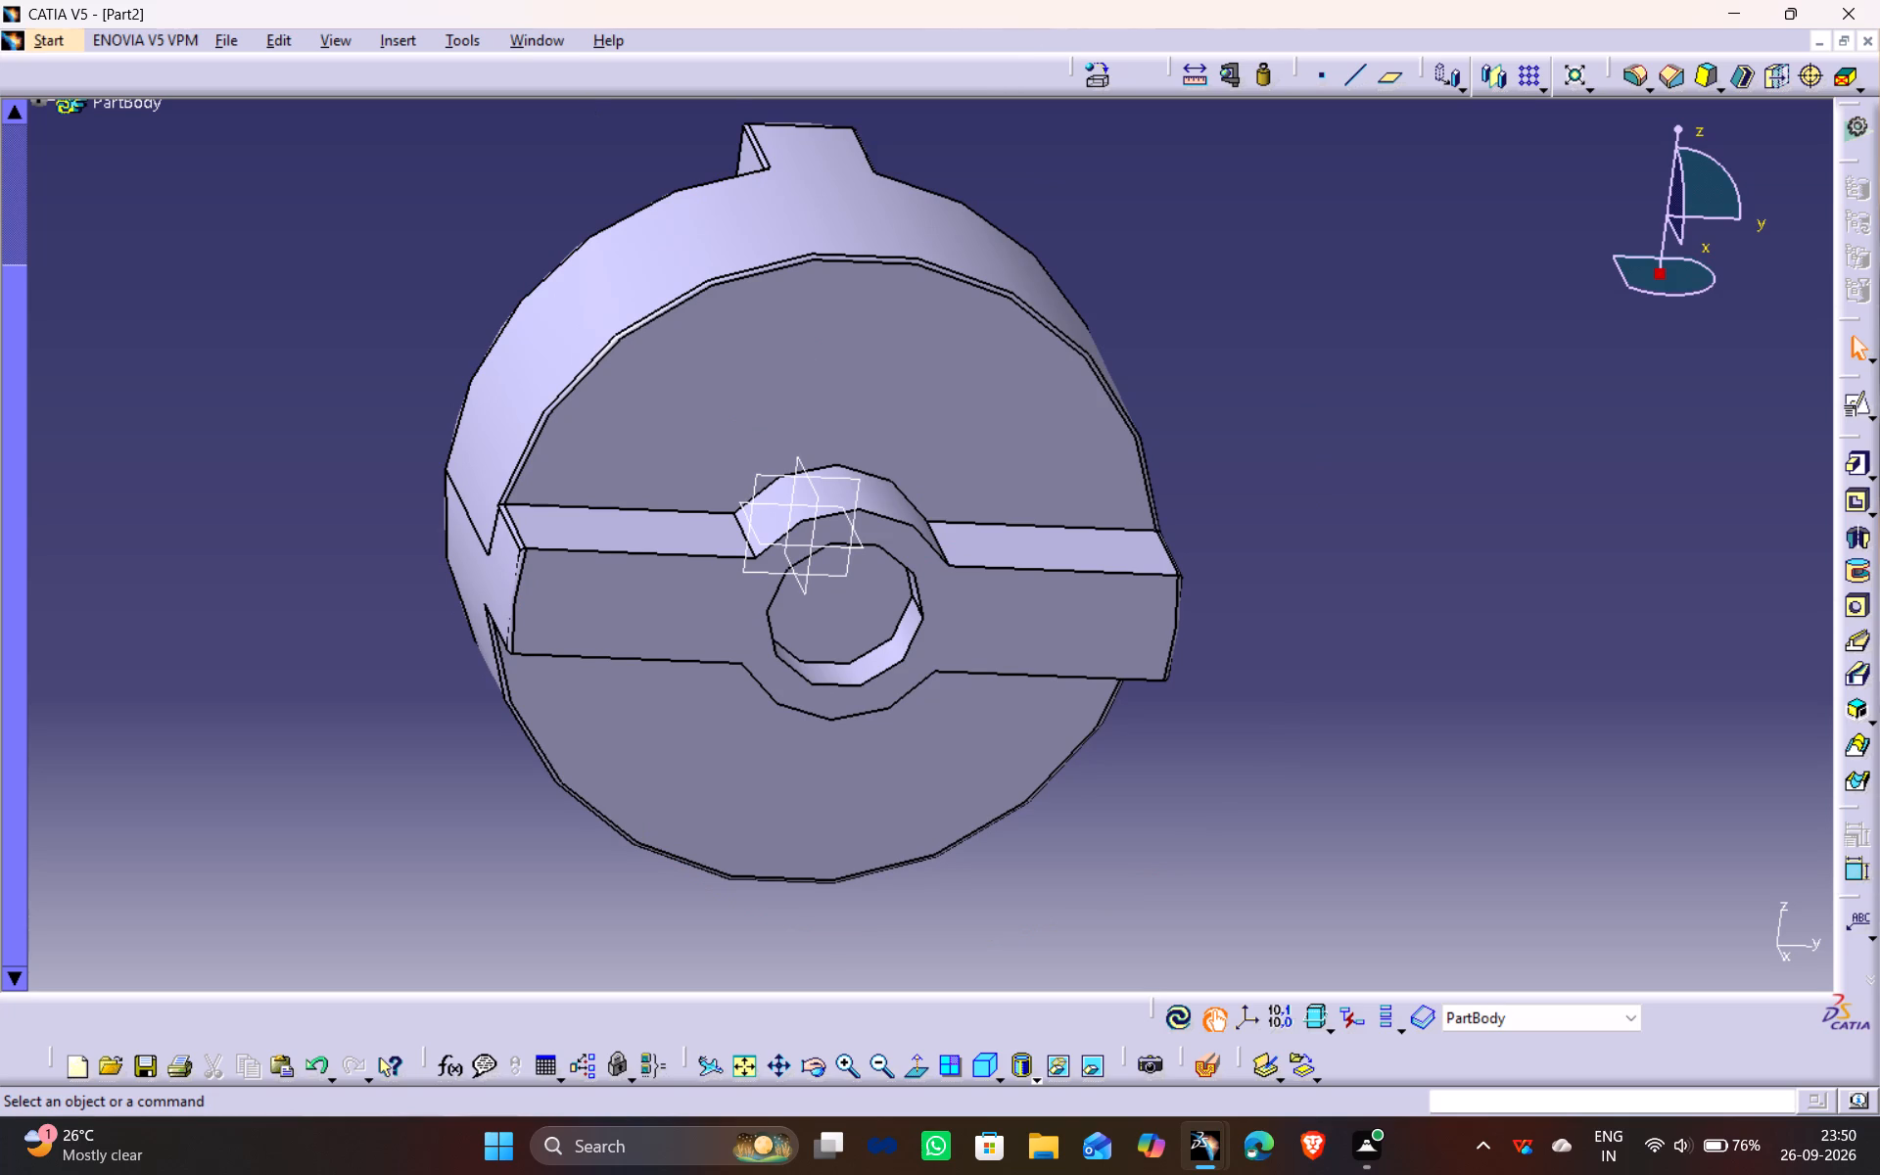
Set the radius of the edge fillet around the disc rim and bar ends to 0.3 mm and update the part.
middle_drag(305, 483, 595, 519)
drag(305, 481, 591, 519)
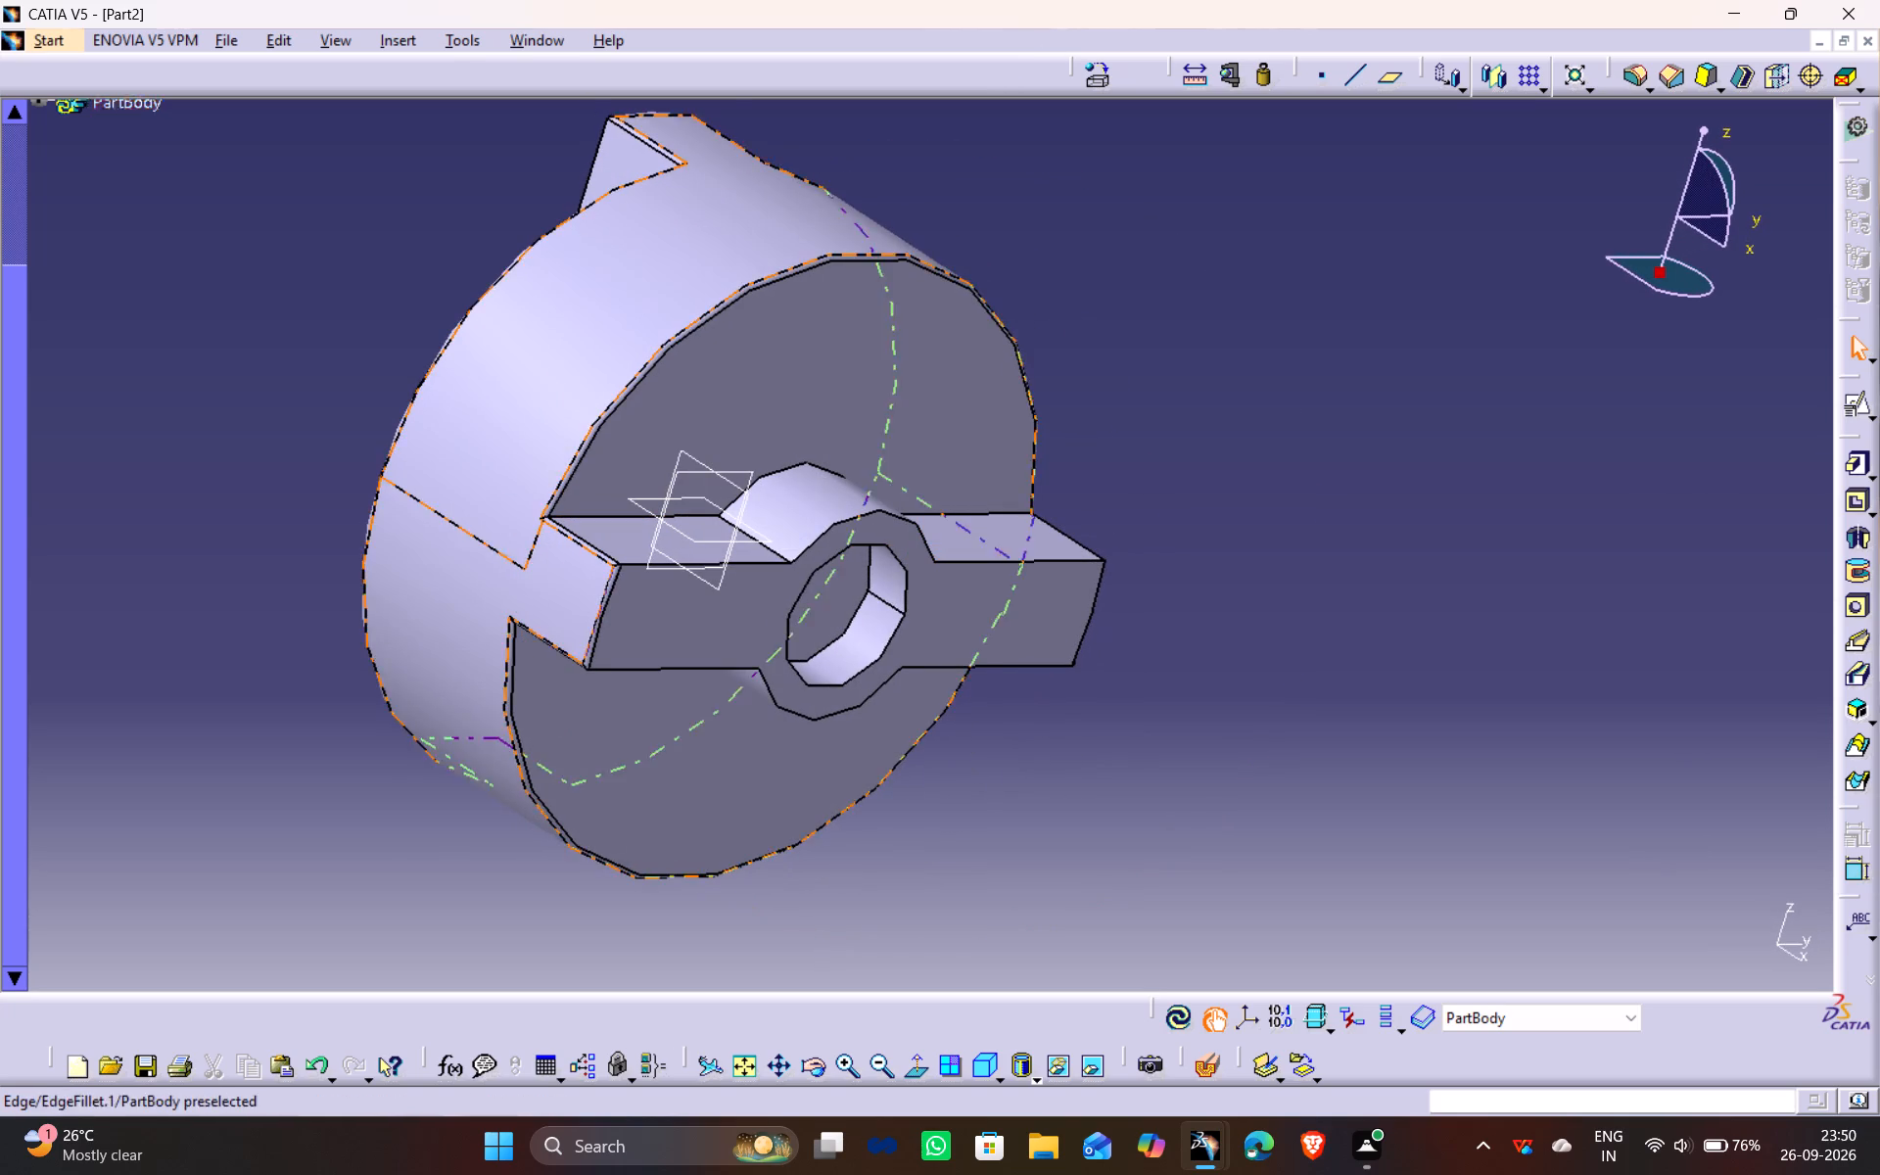
double_click(607, 557)
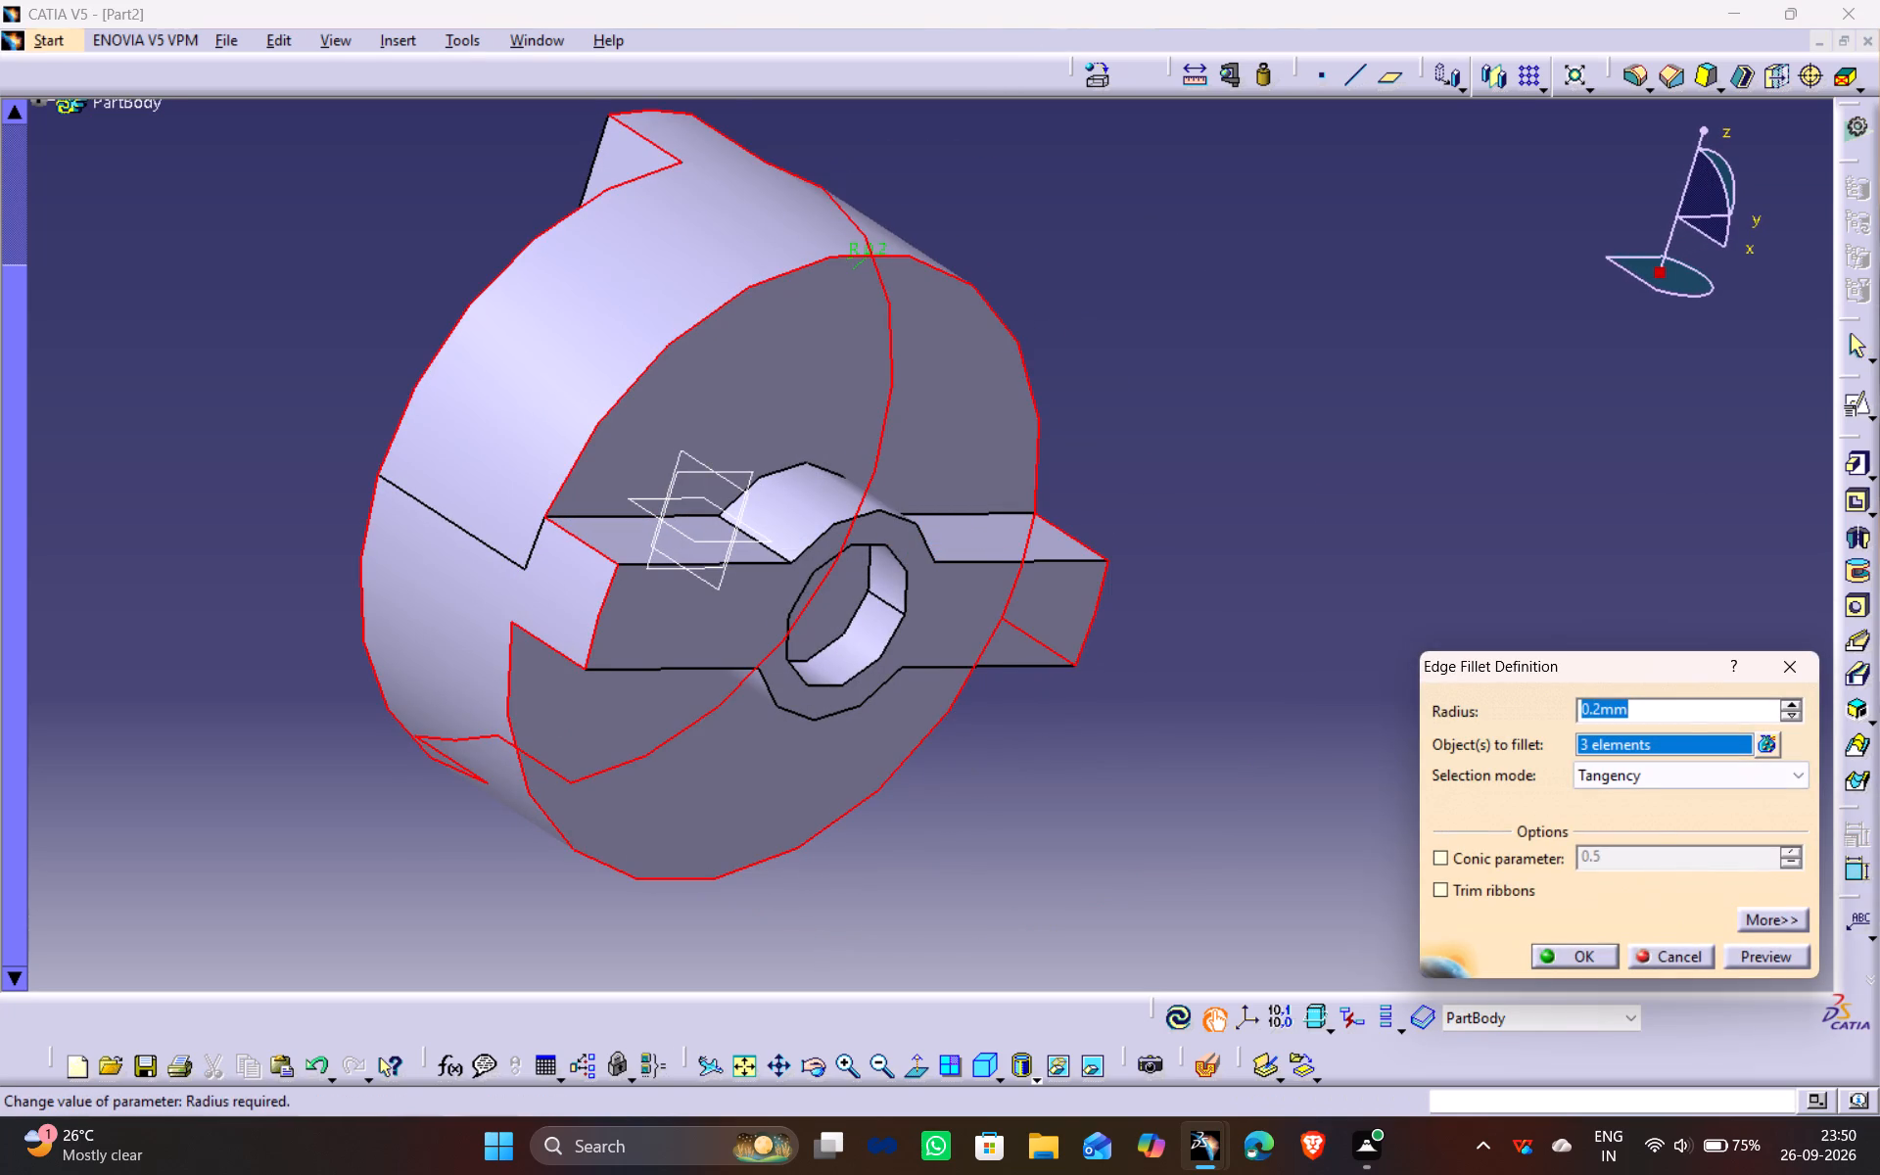
click(1597, 704)
key(BackSpace)
key(3)
key(Return)
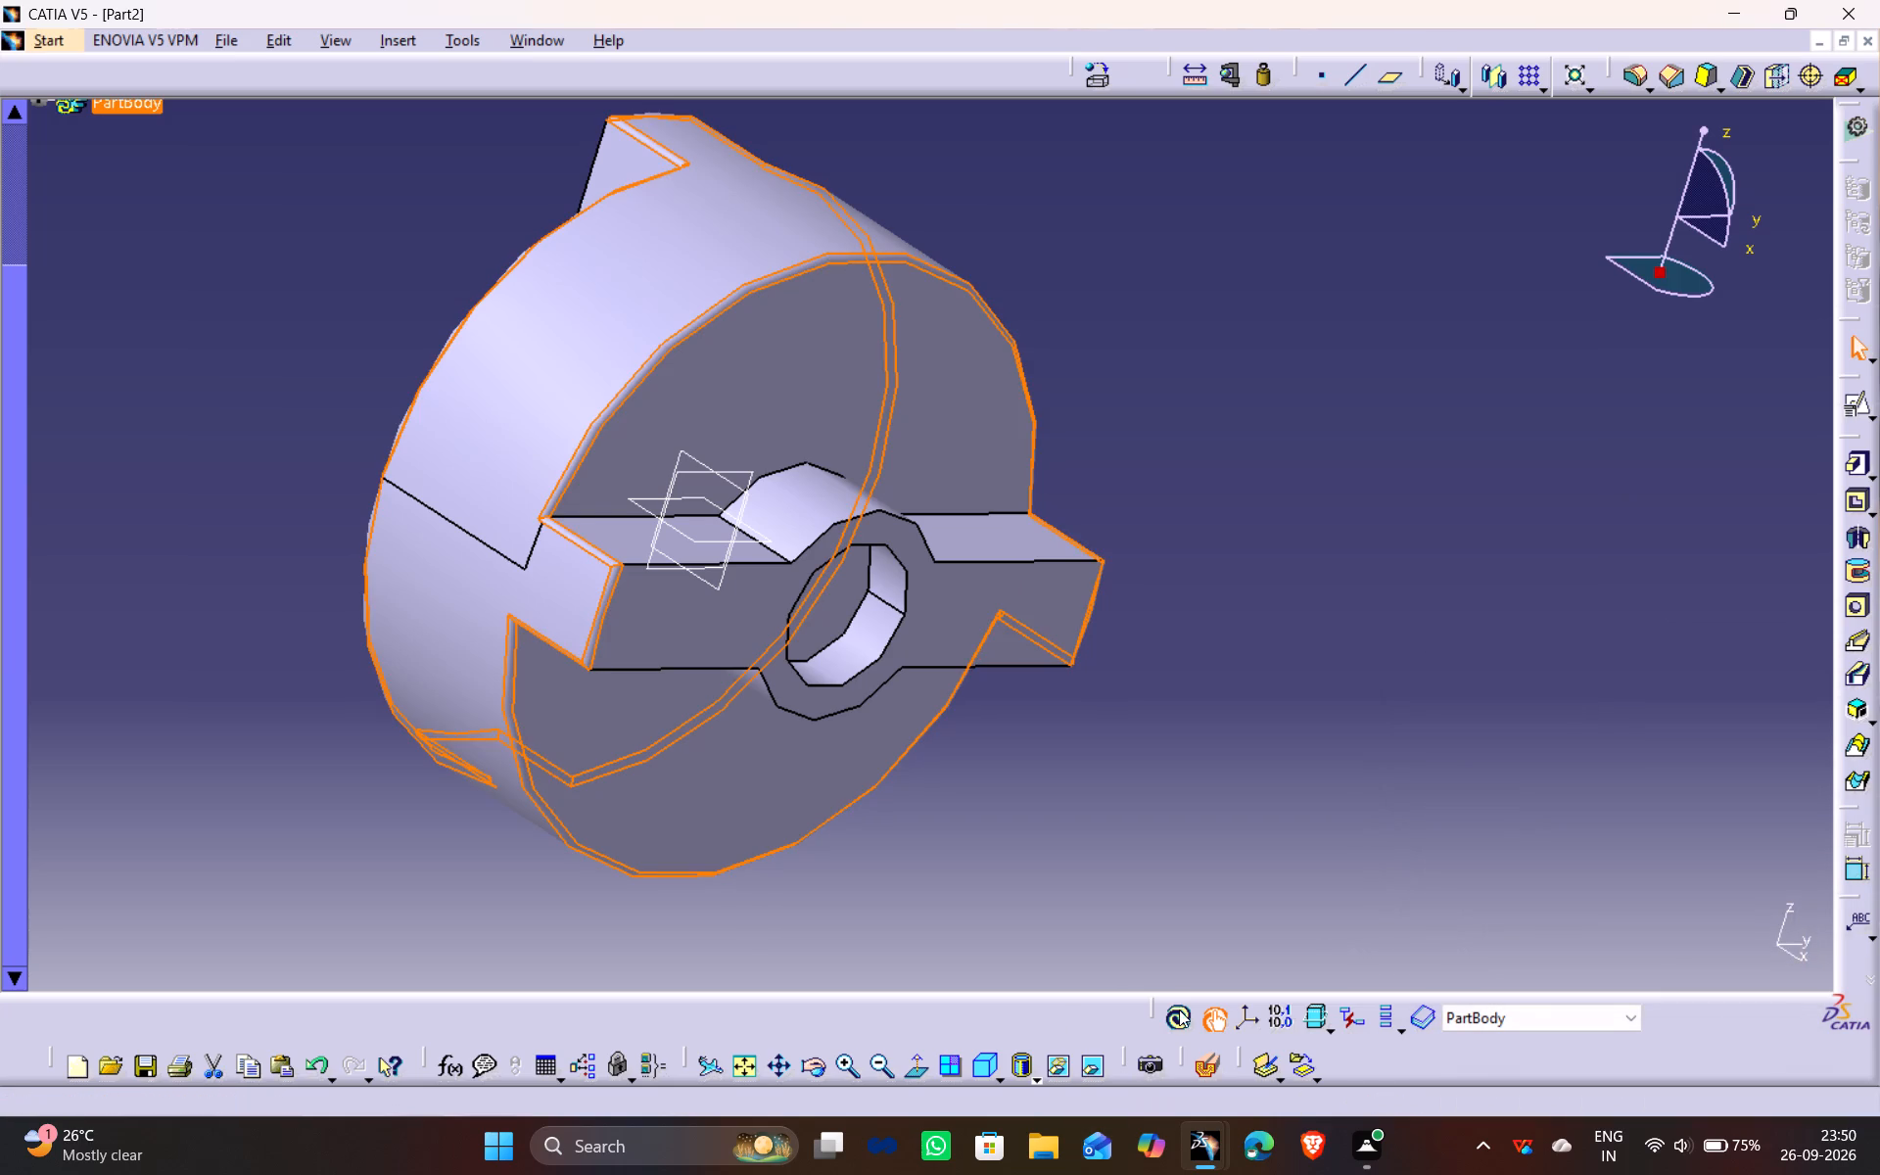
click(1183, 1021)
click(1339, 394)
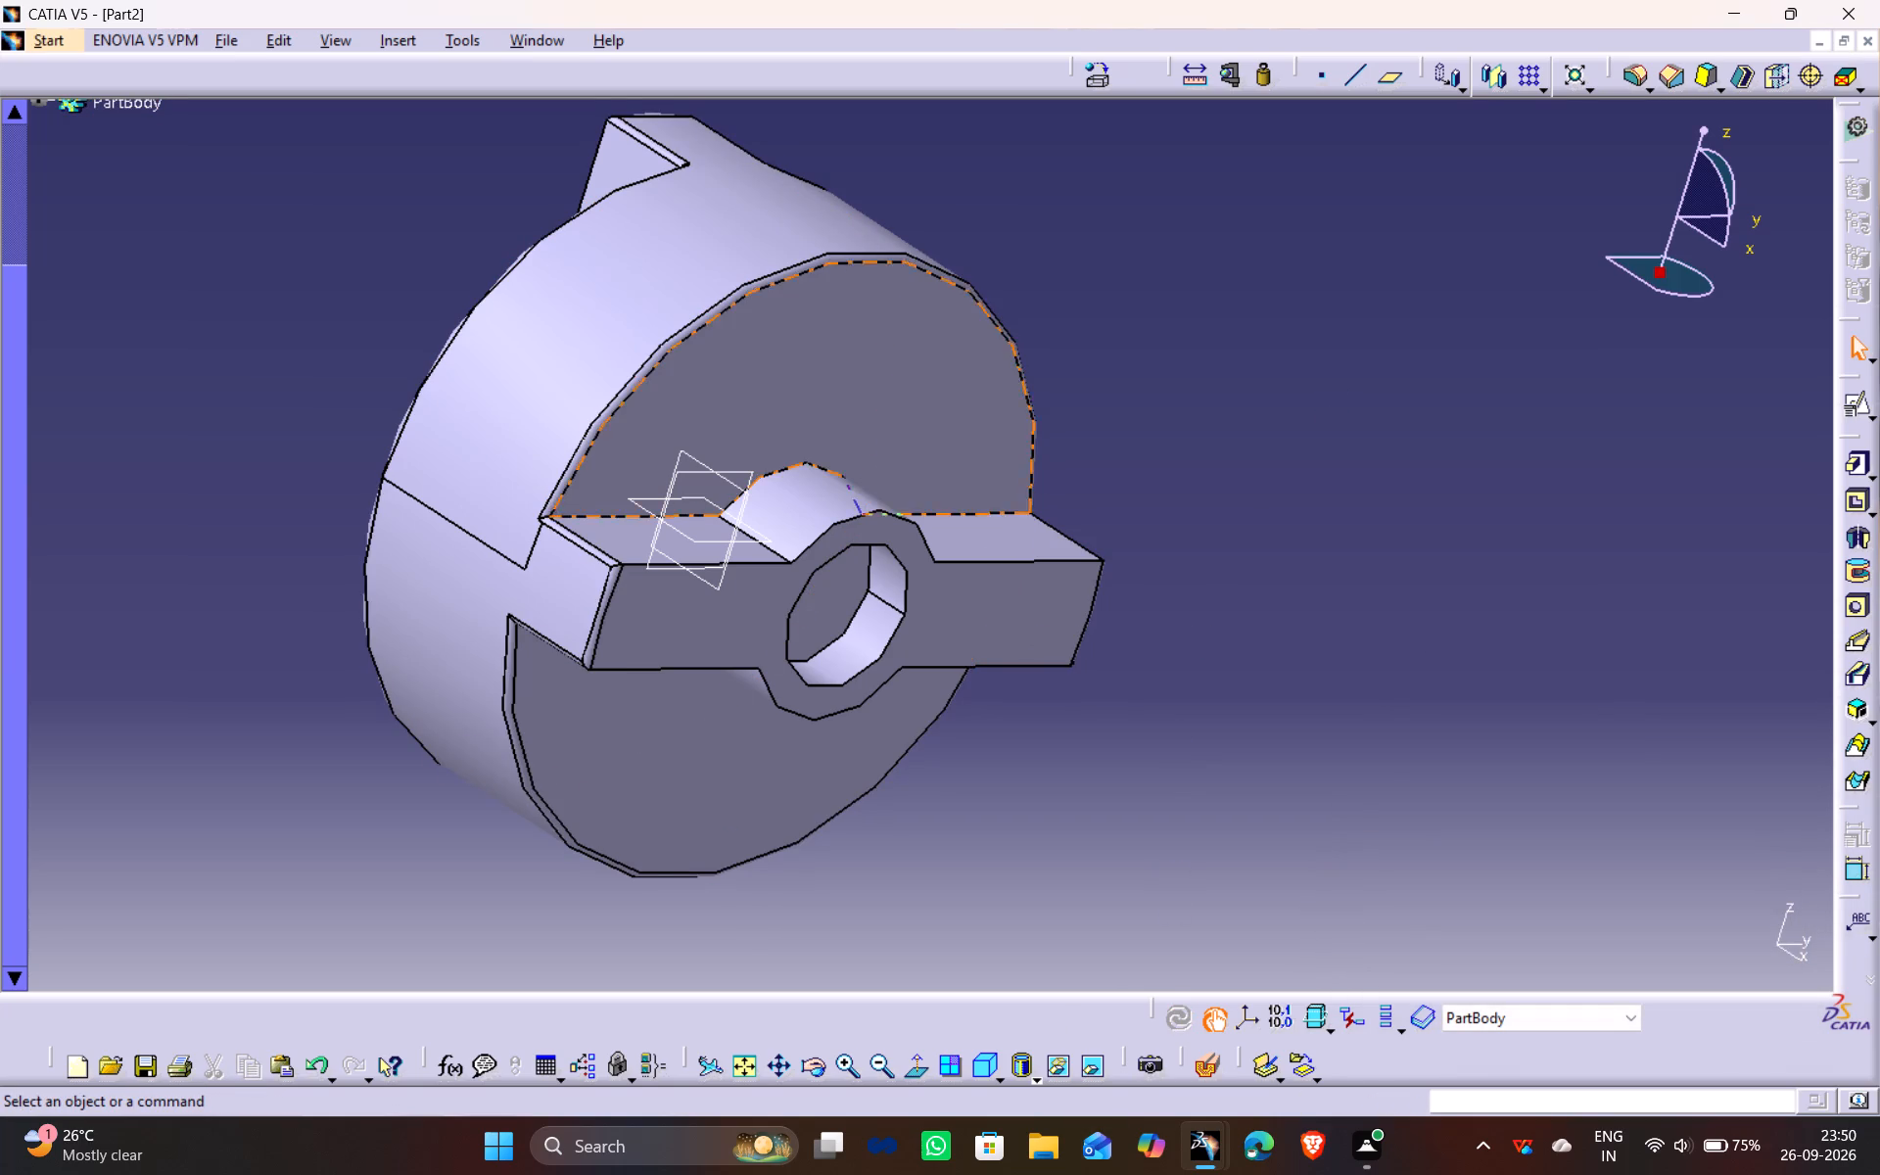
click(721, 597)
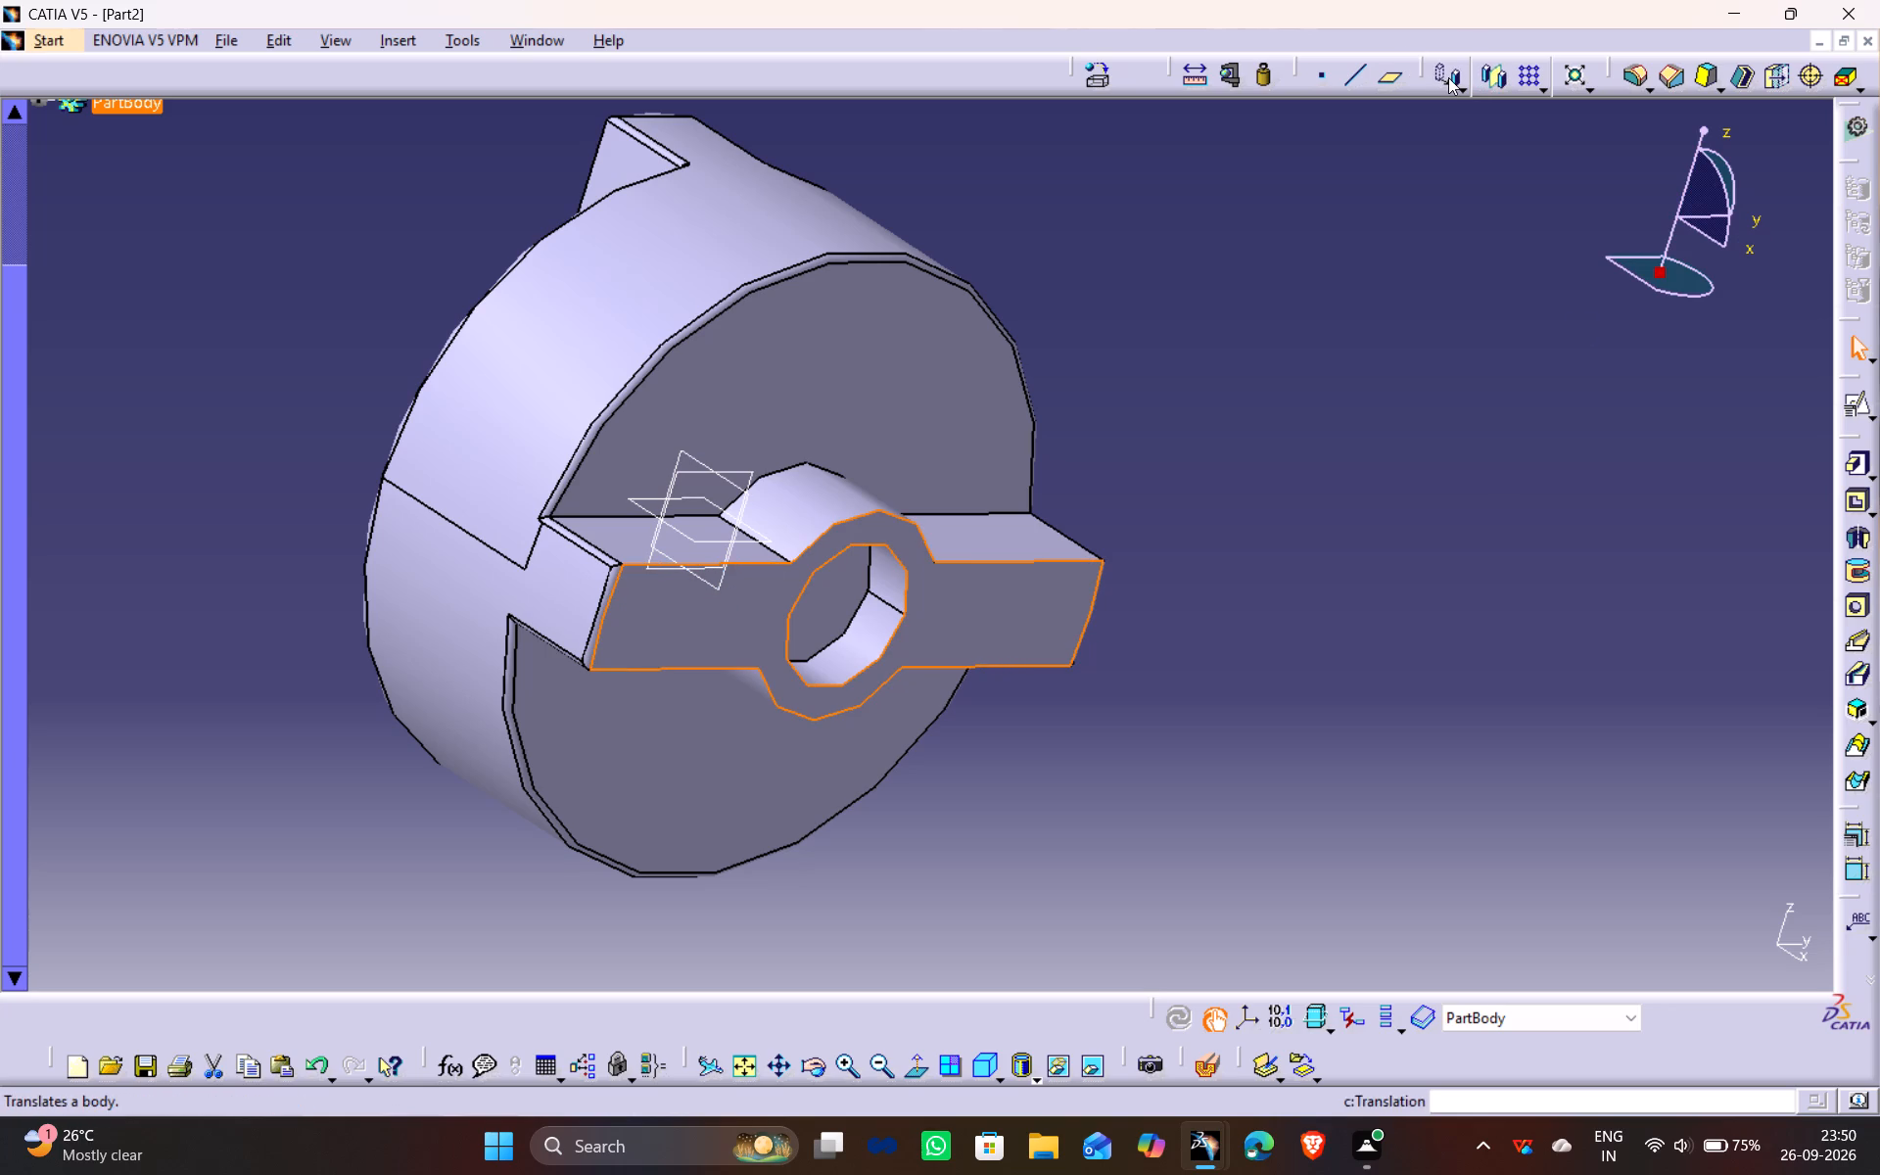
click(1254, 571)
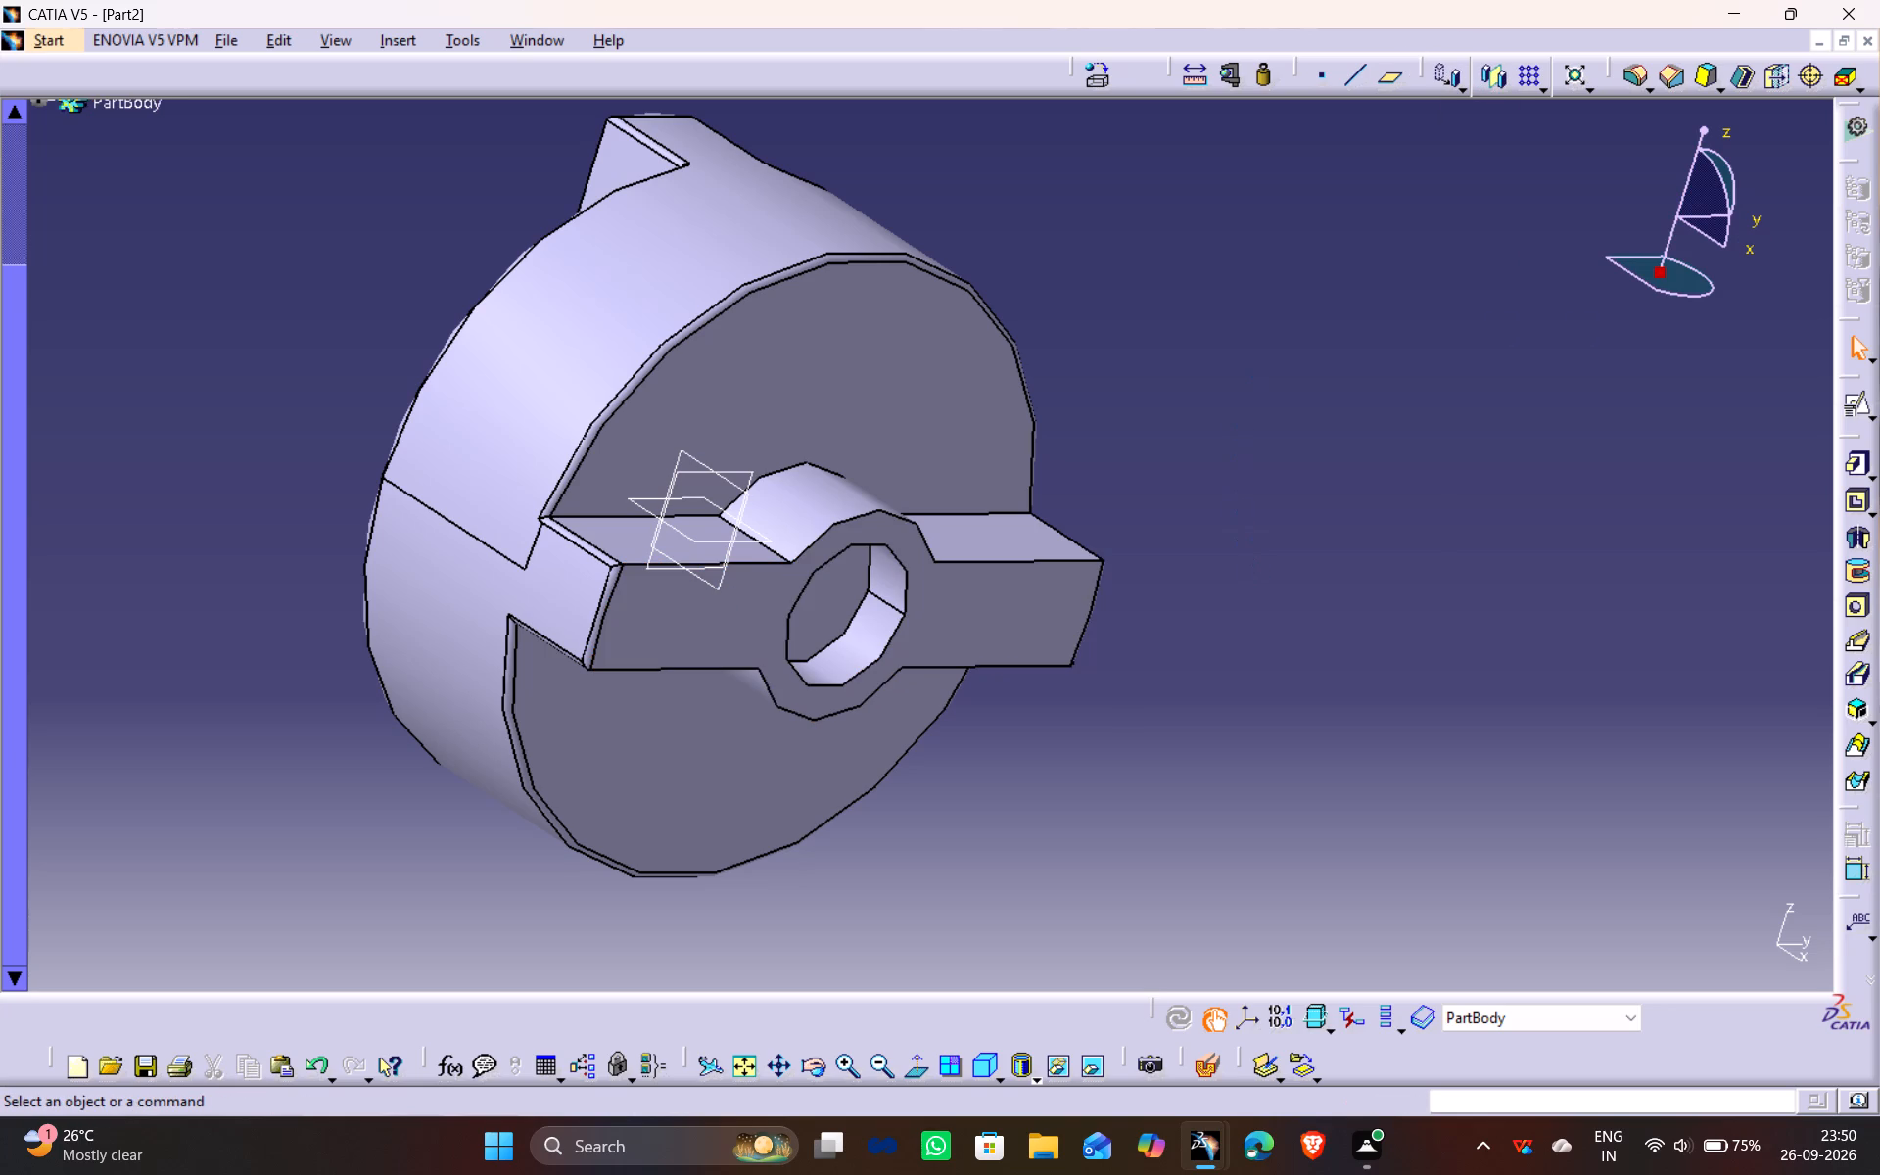
Undo the edge fillet around the disc rim and bar ends, including its radius changes.
click(1252, 363)
middle_drag(1239, 306, 1136, 402)
drag(1229, 308, 1137, 401)
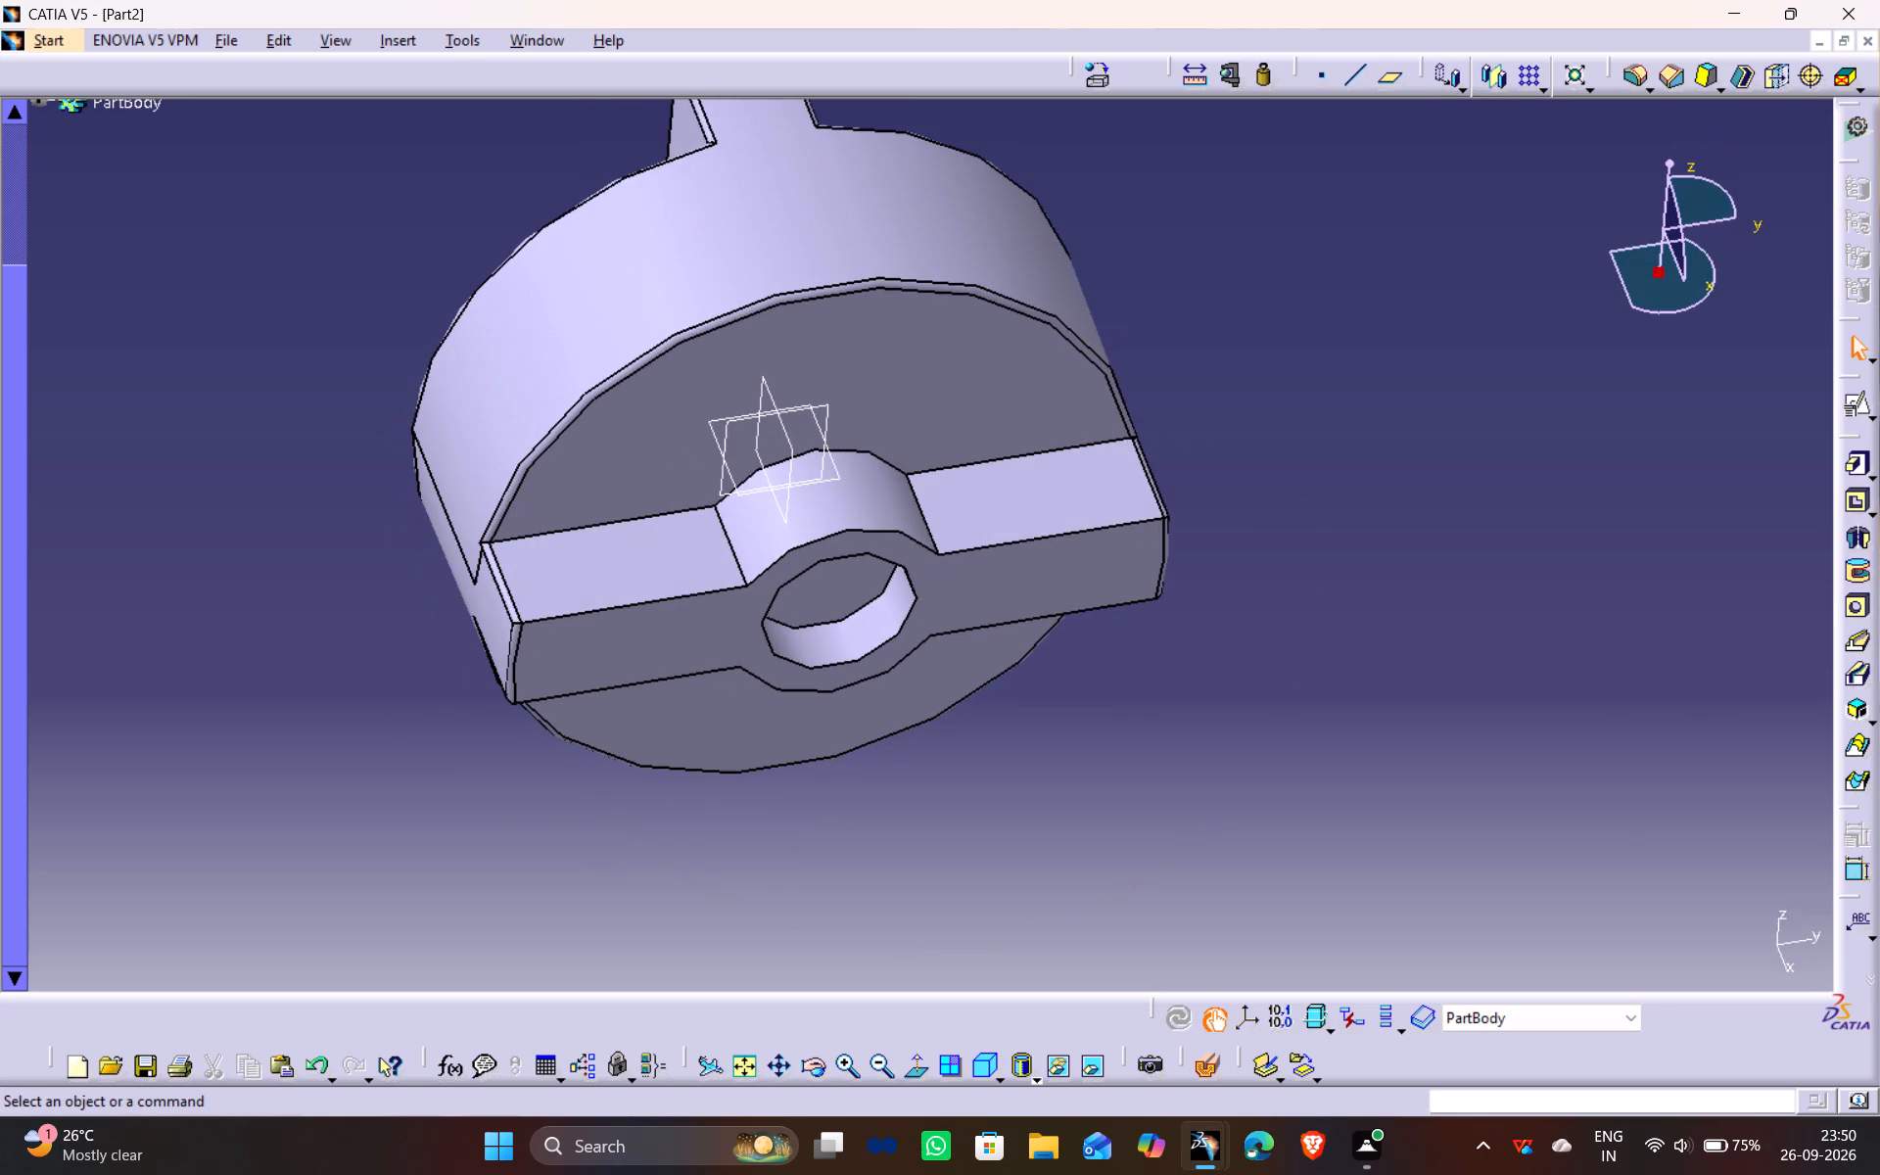
key(ctrl+z)
key(ctrl+z)
key(ctrl+z)
key(ctrl+z)
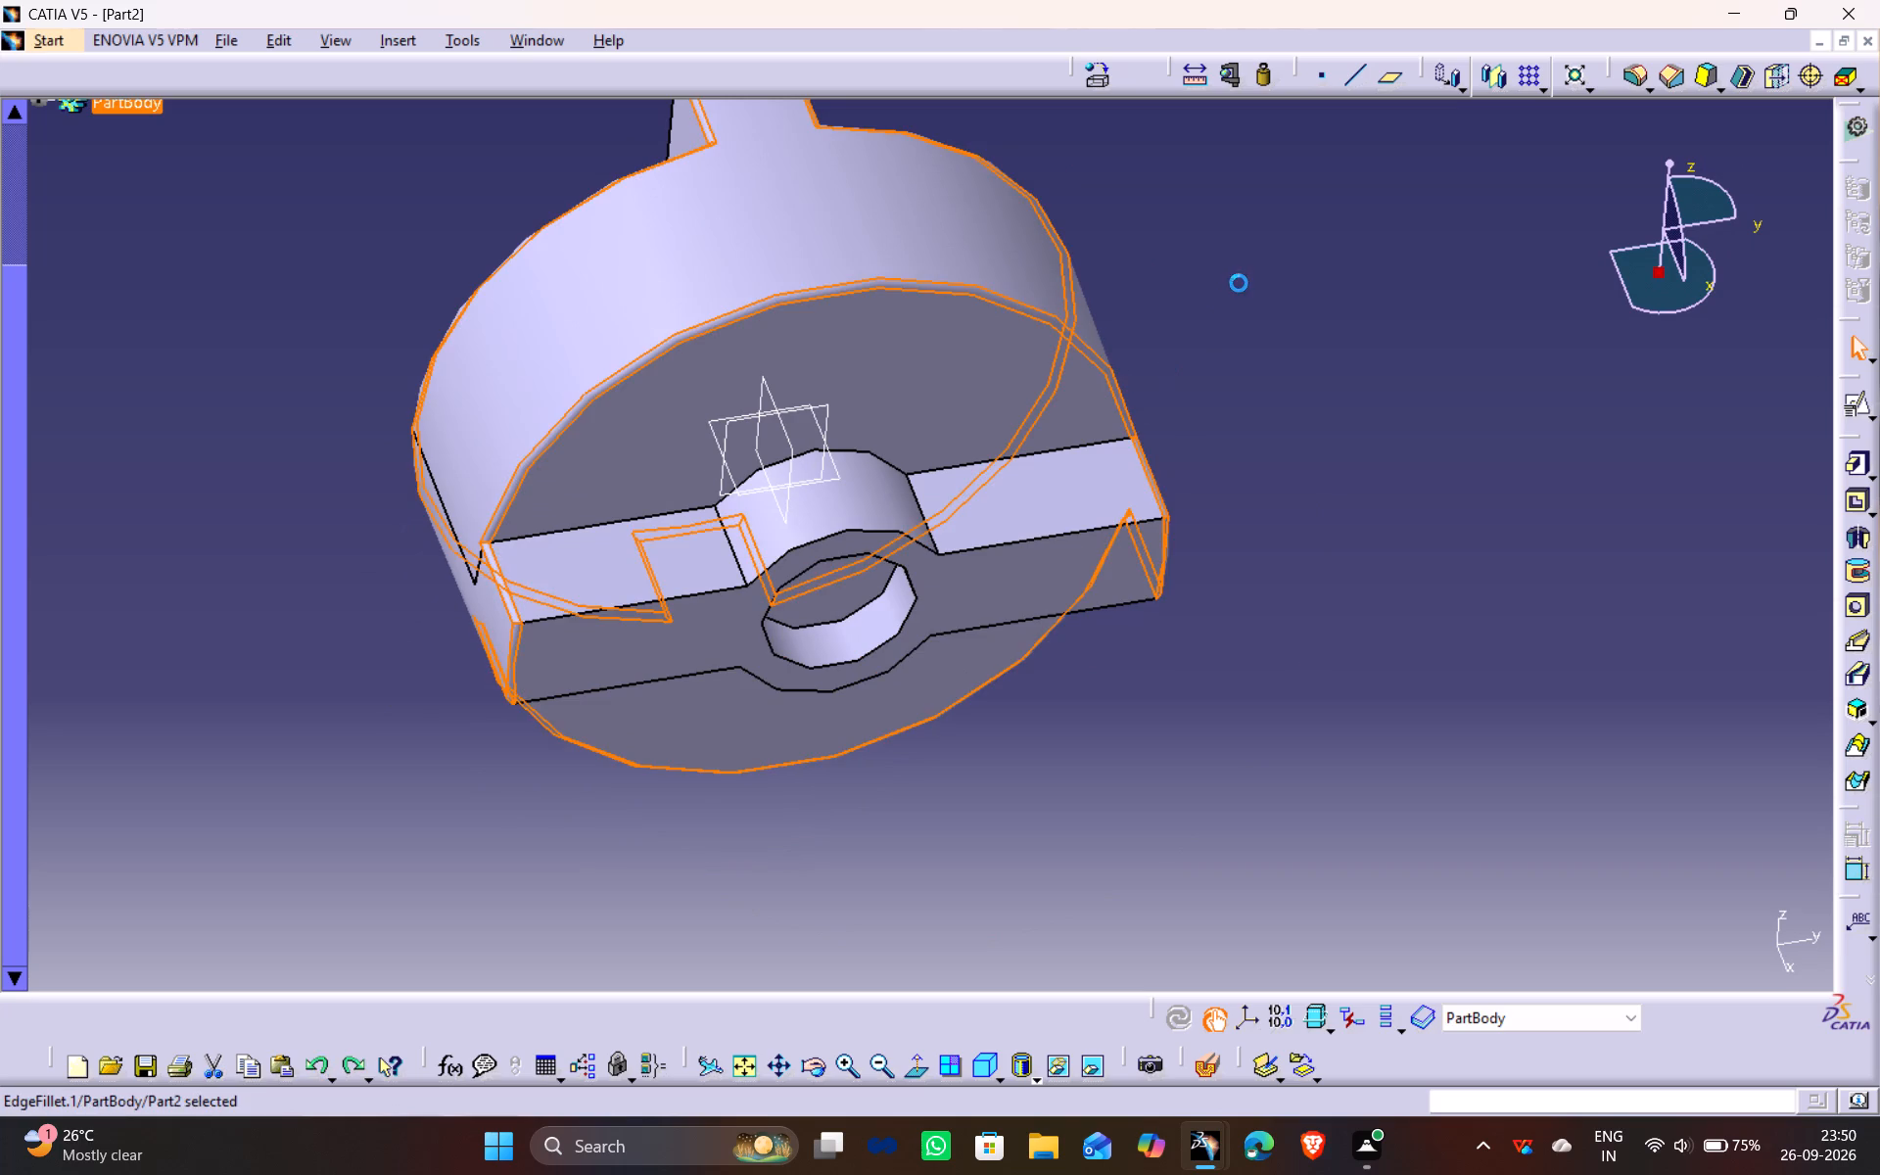
key(ctrl+z)
key(ctrl+z)
key(ctrl+z)
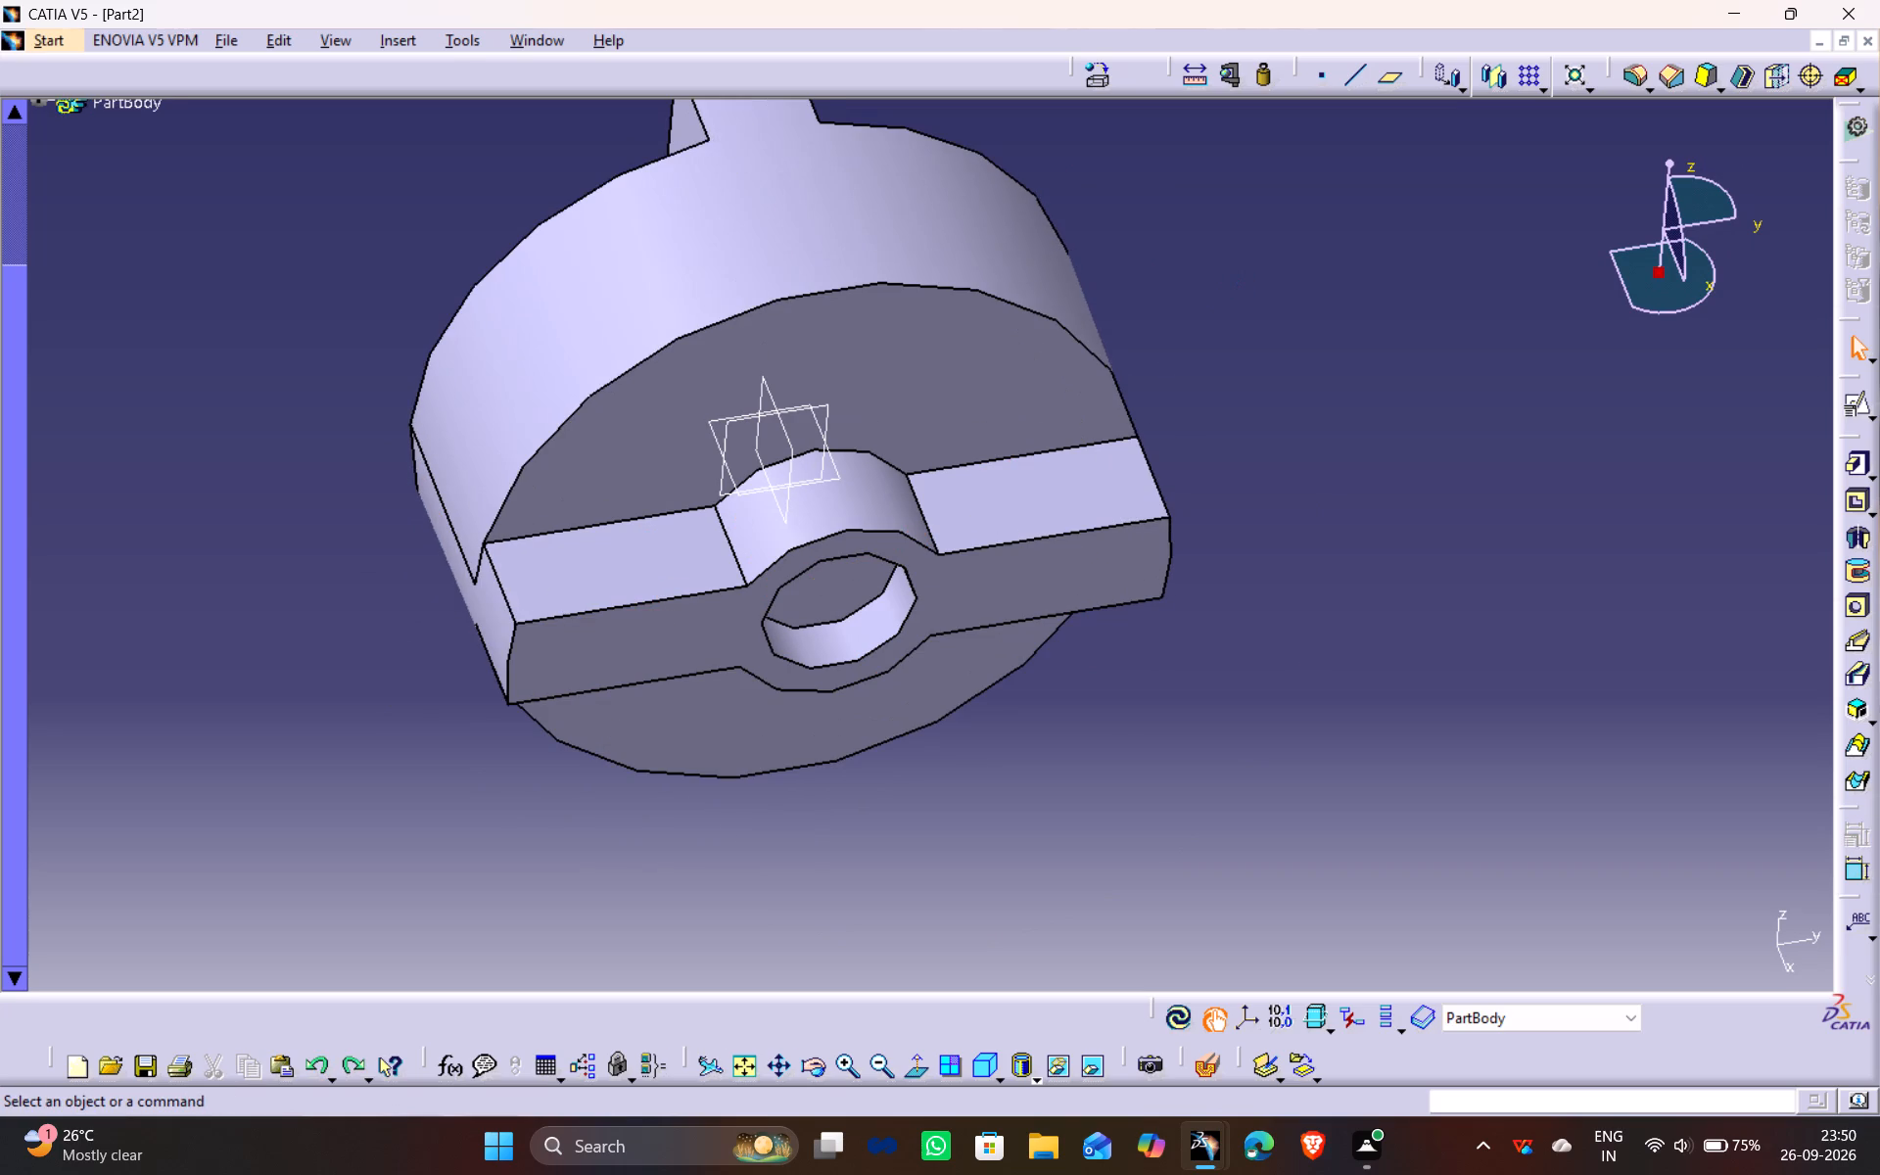
click(1248, 352)
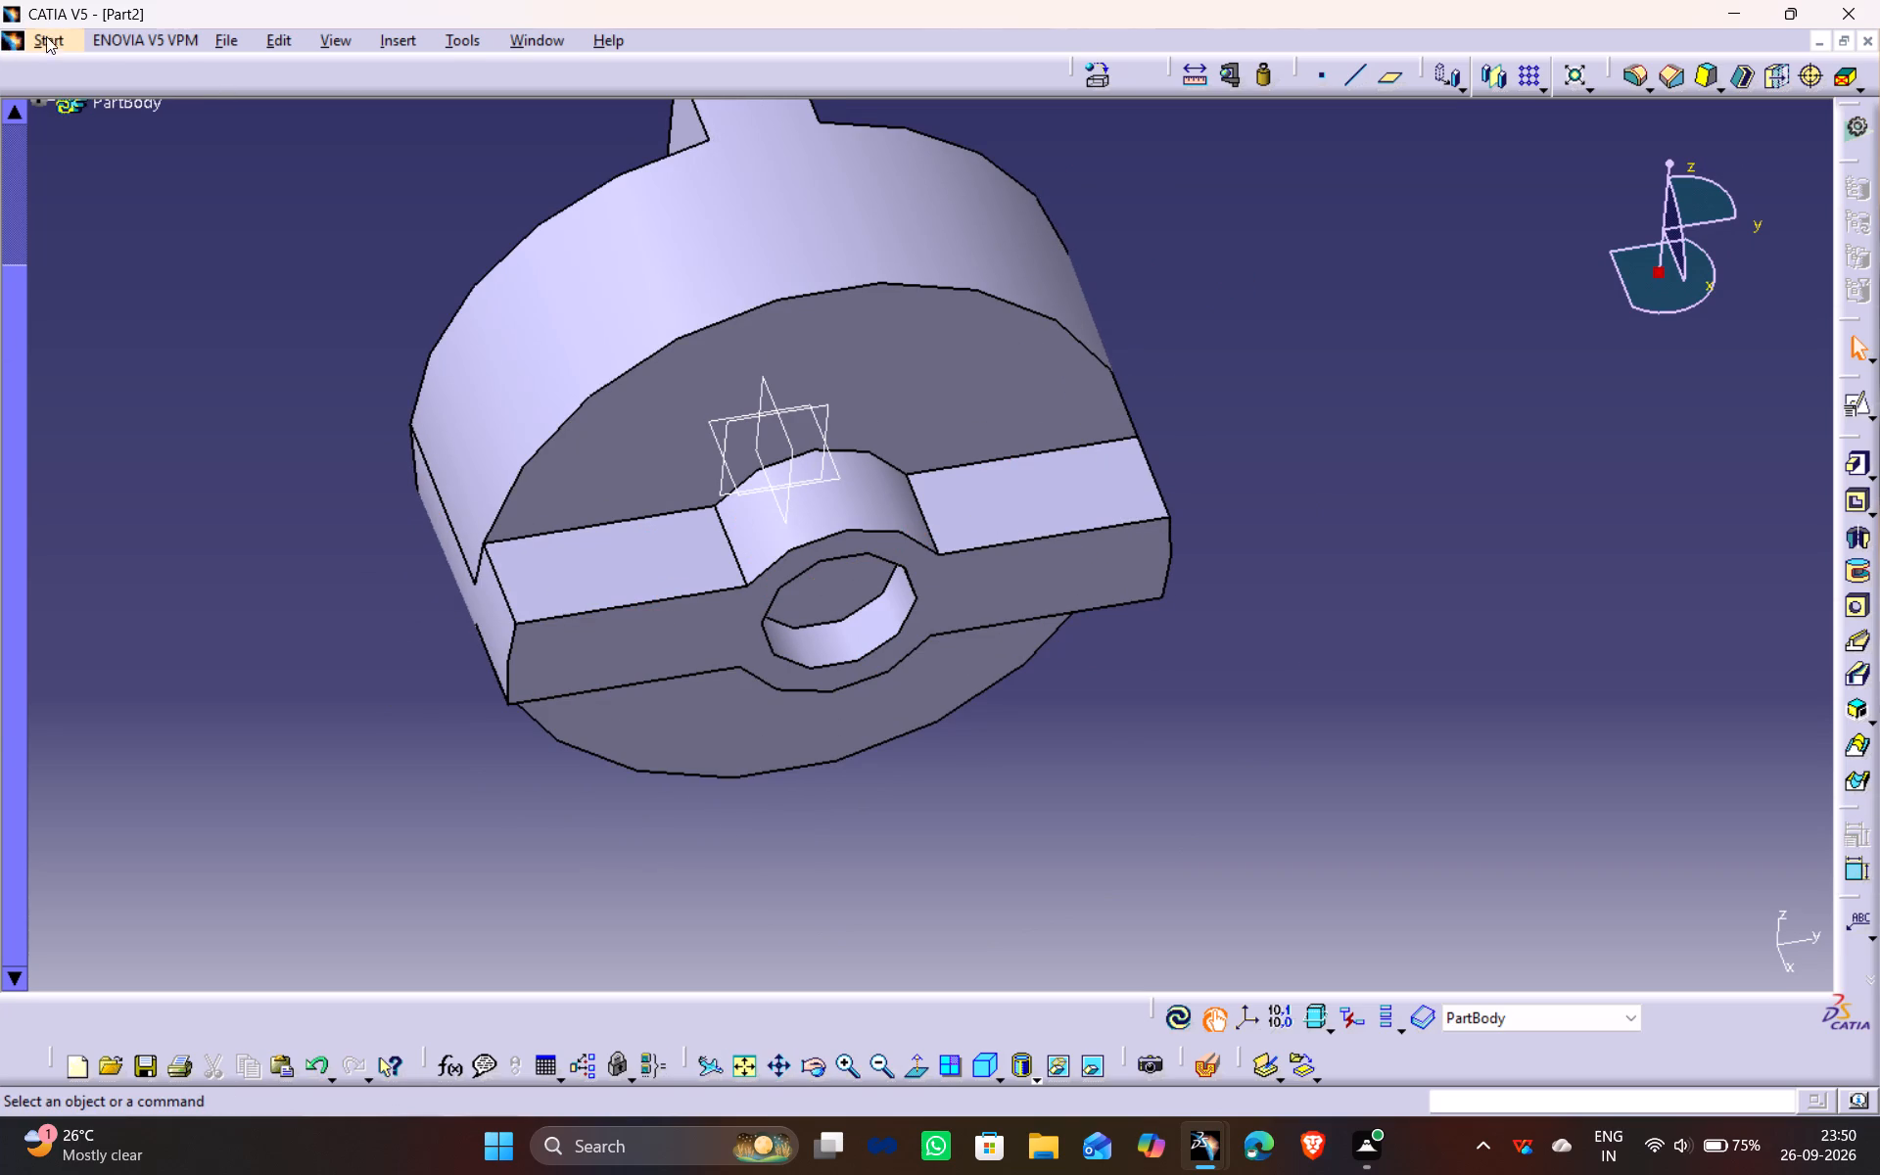
Save the disc part under the file name A19-P2.
click(45, 39)
click(412, 804)
key(ctrl+s)
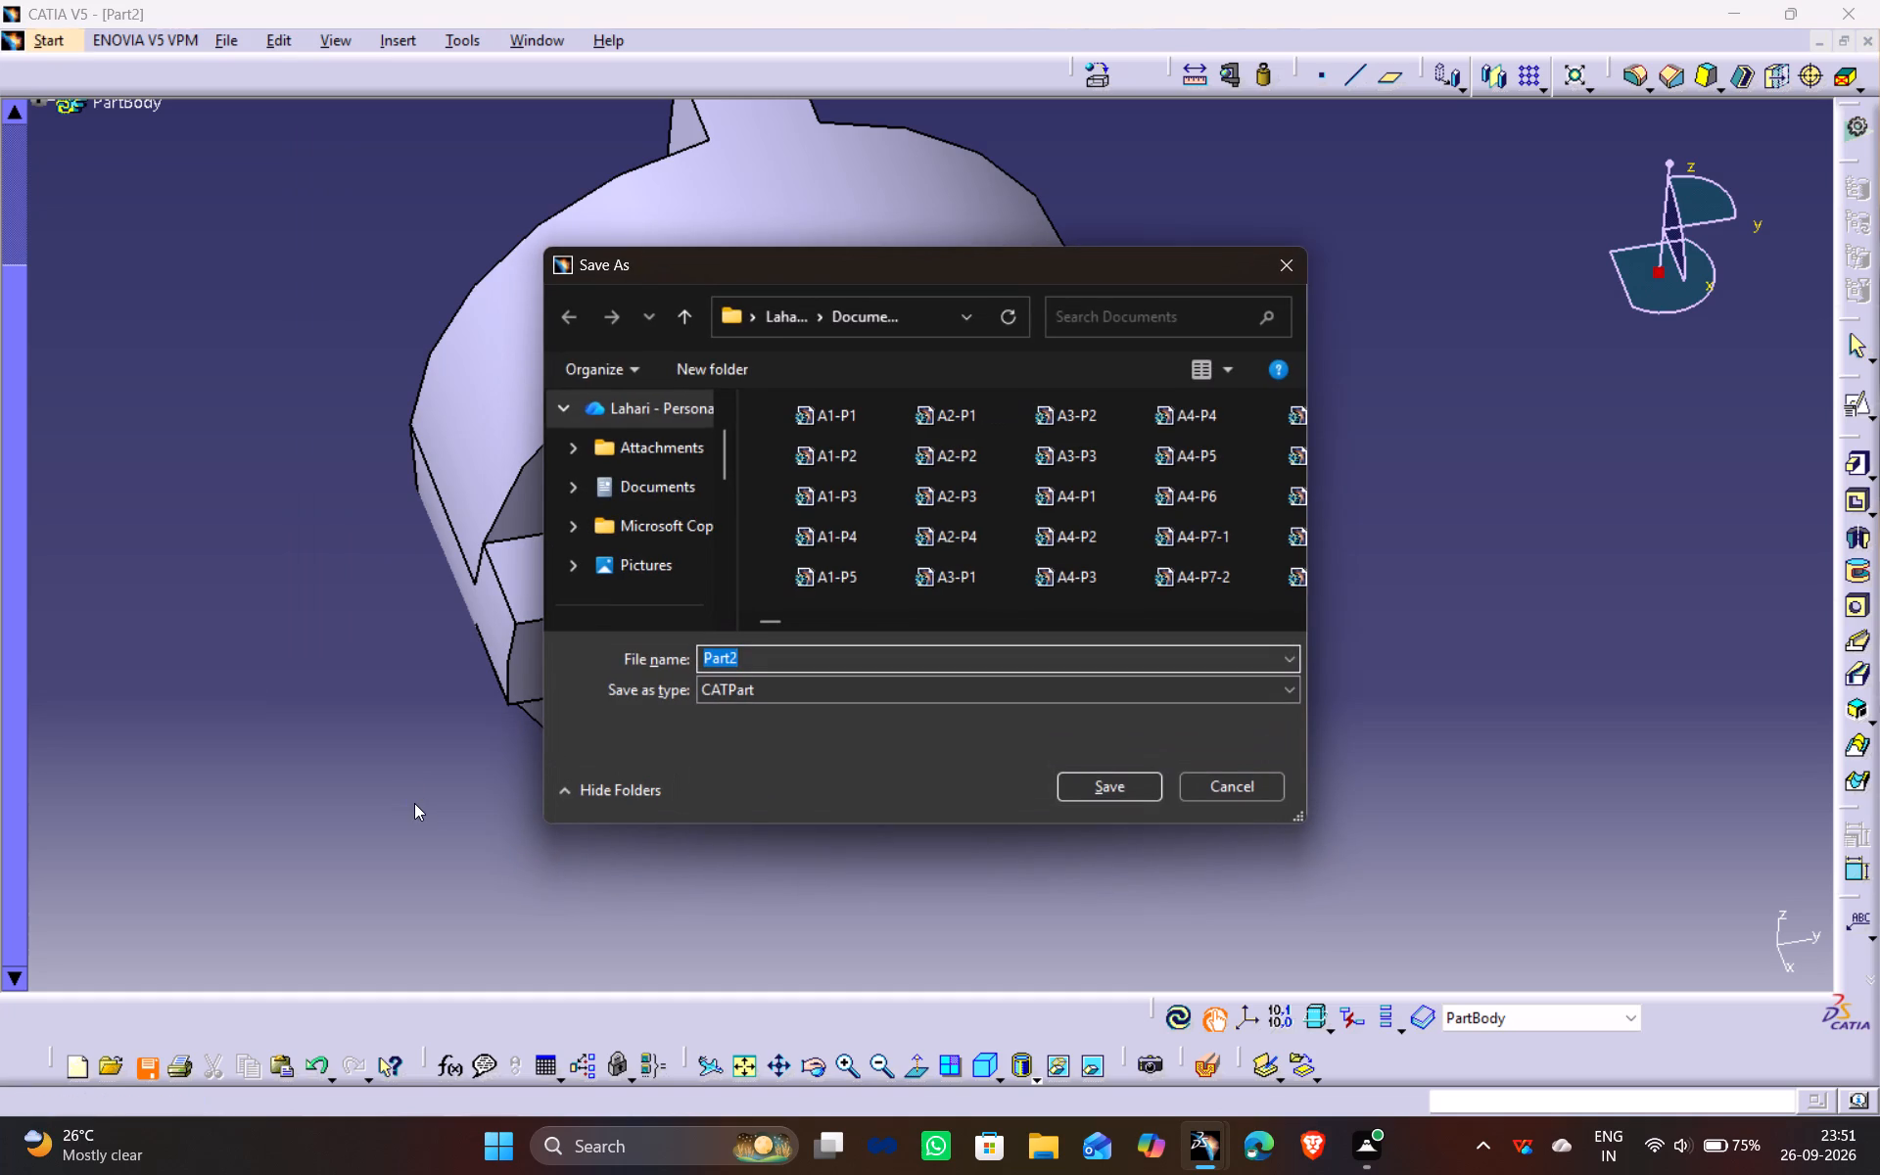
key(BackSpace)
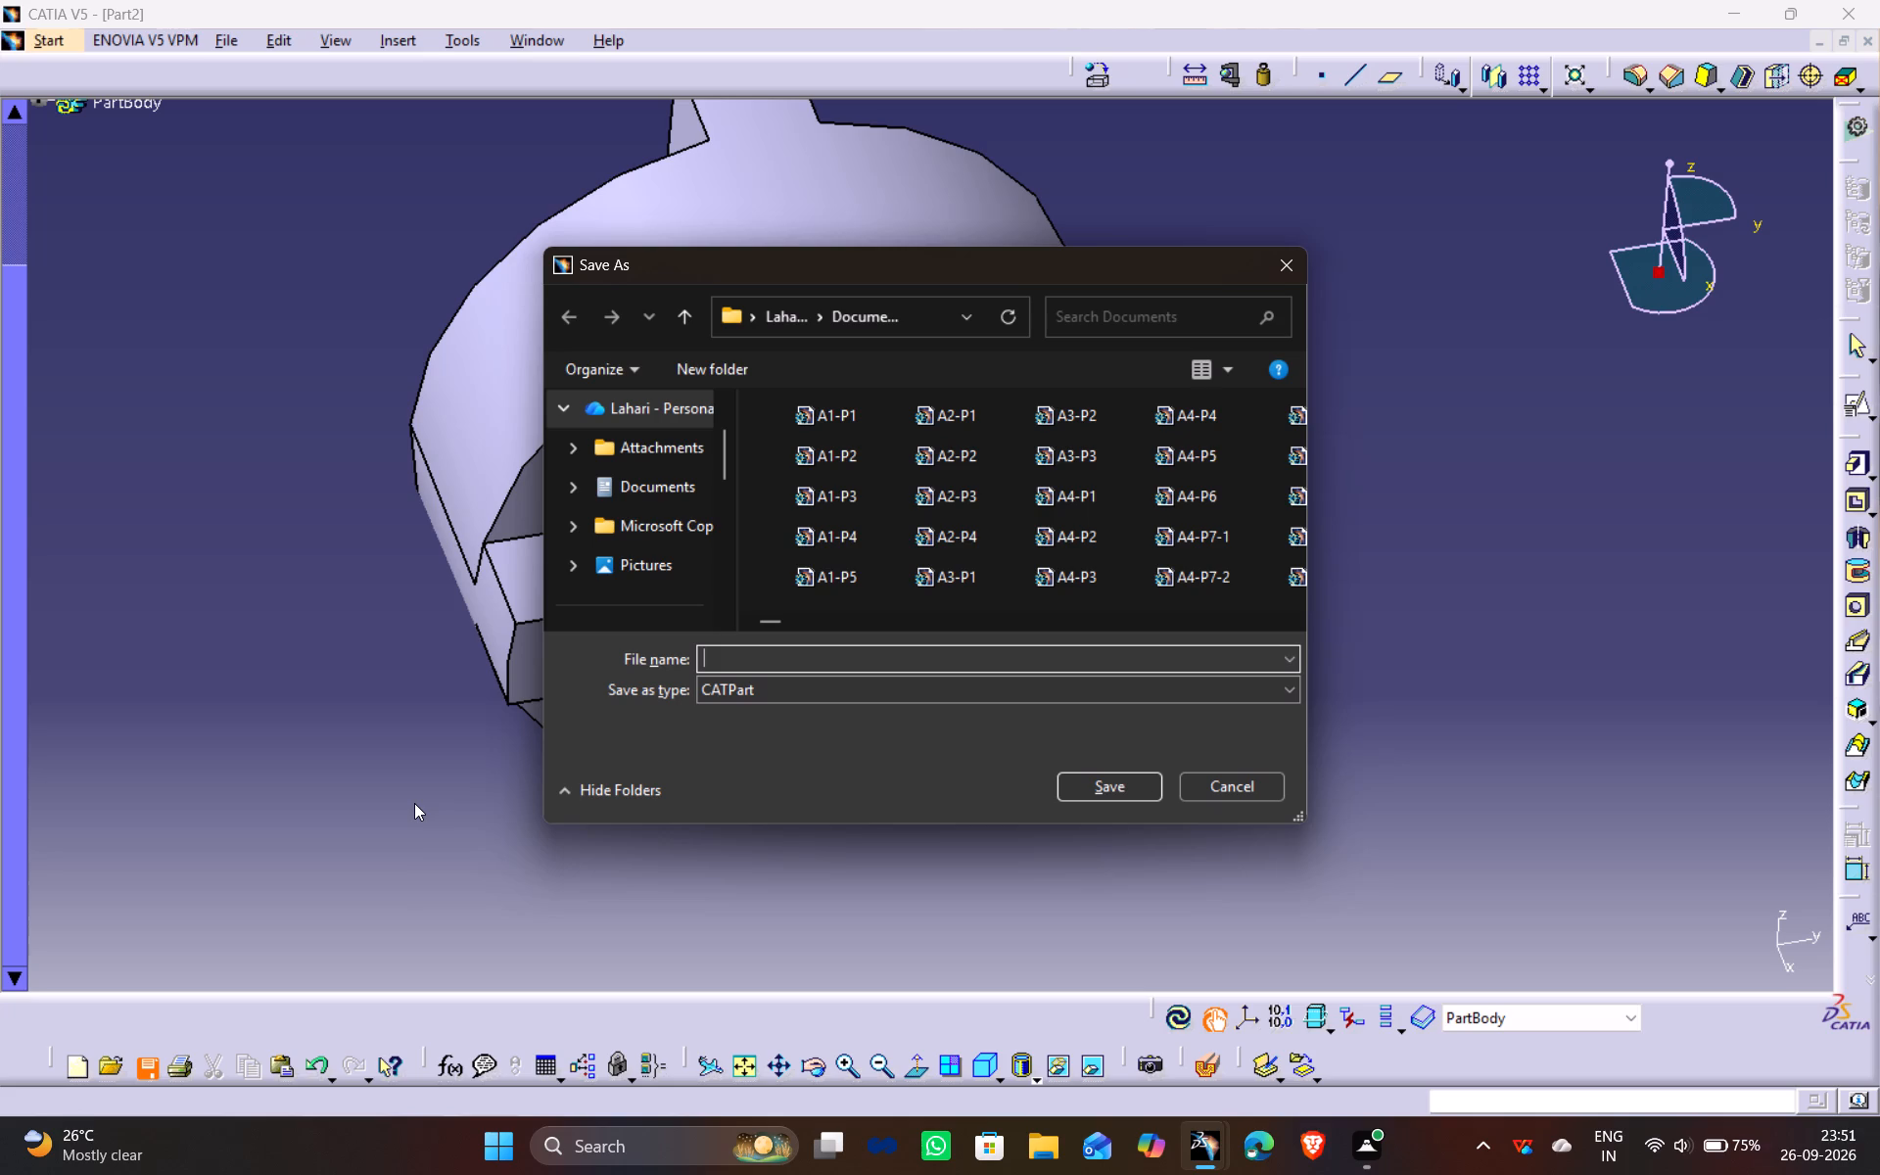
text(A1)
key(9)
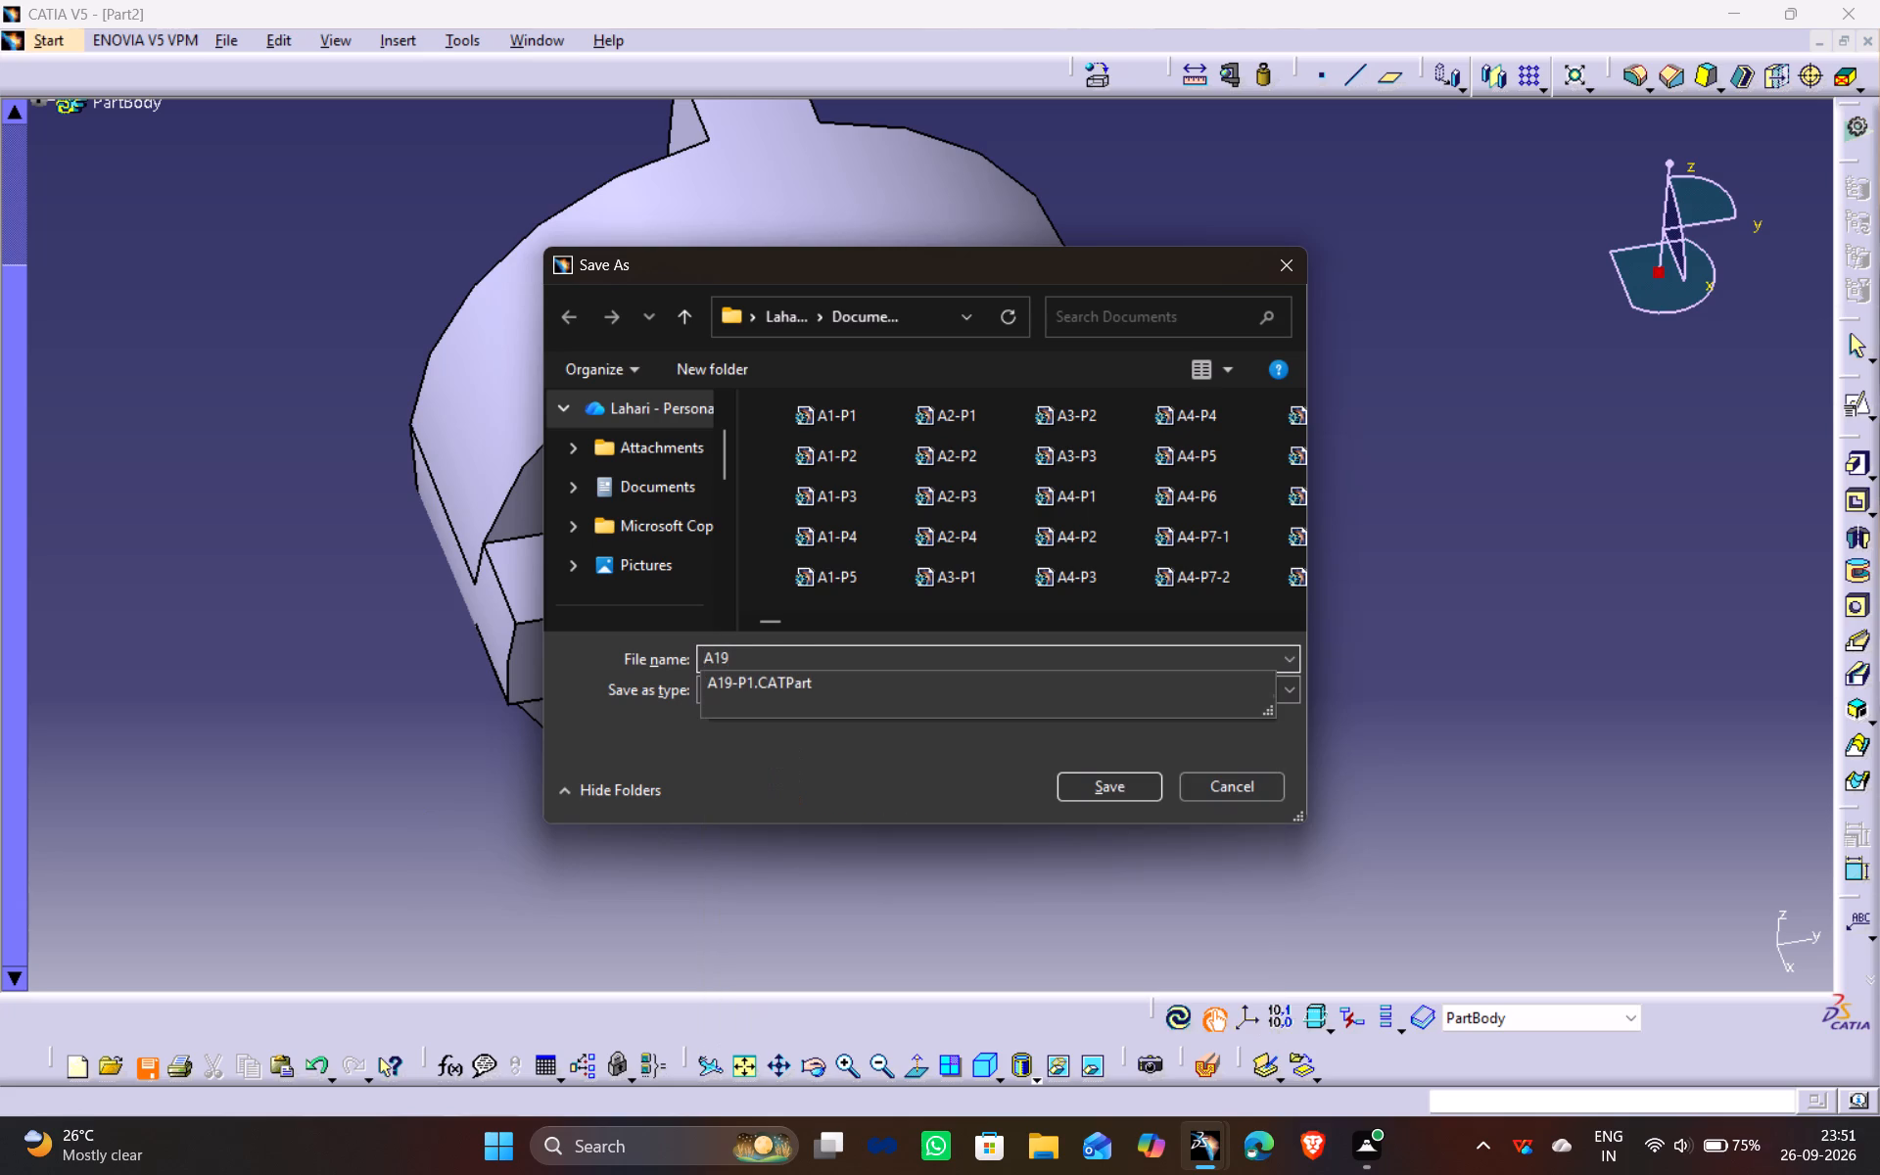
key(minus)
text(P2)
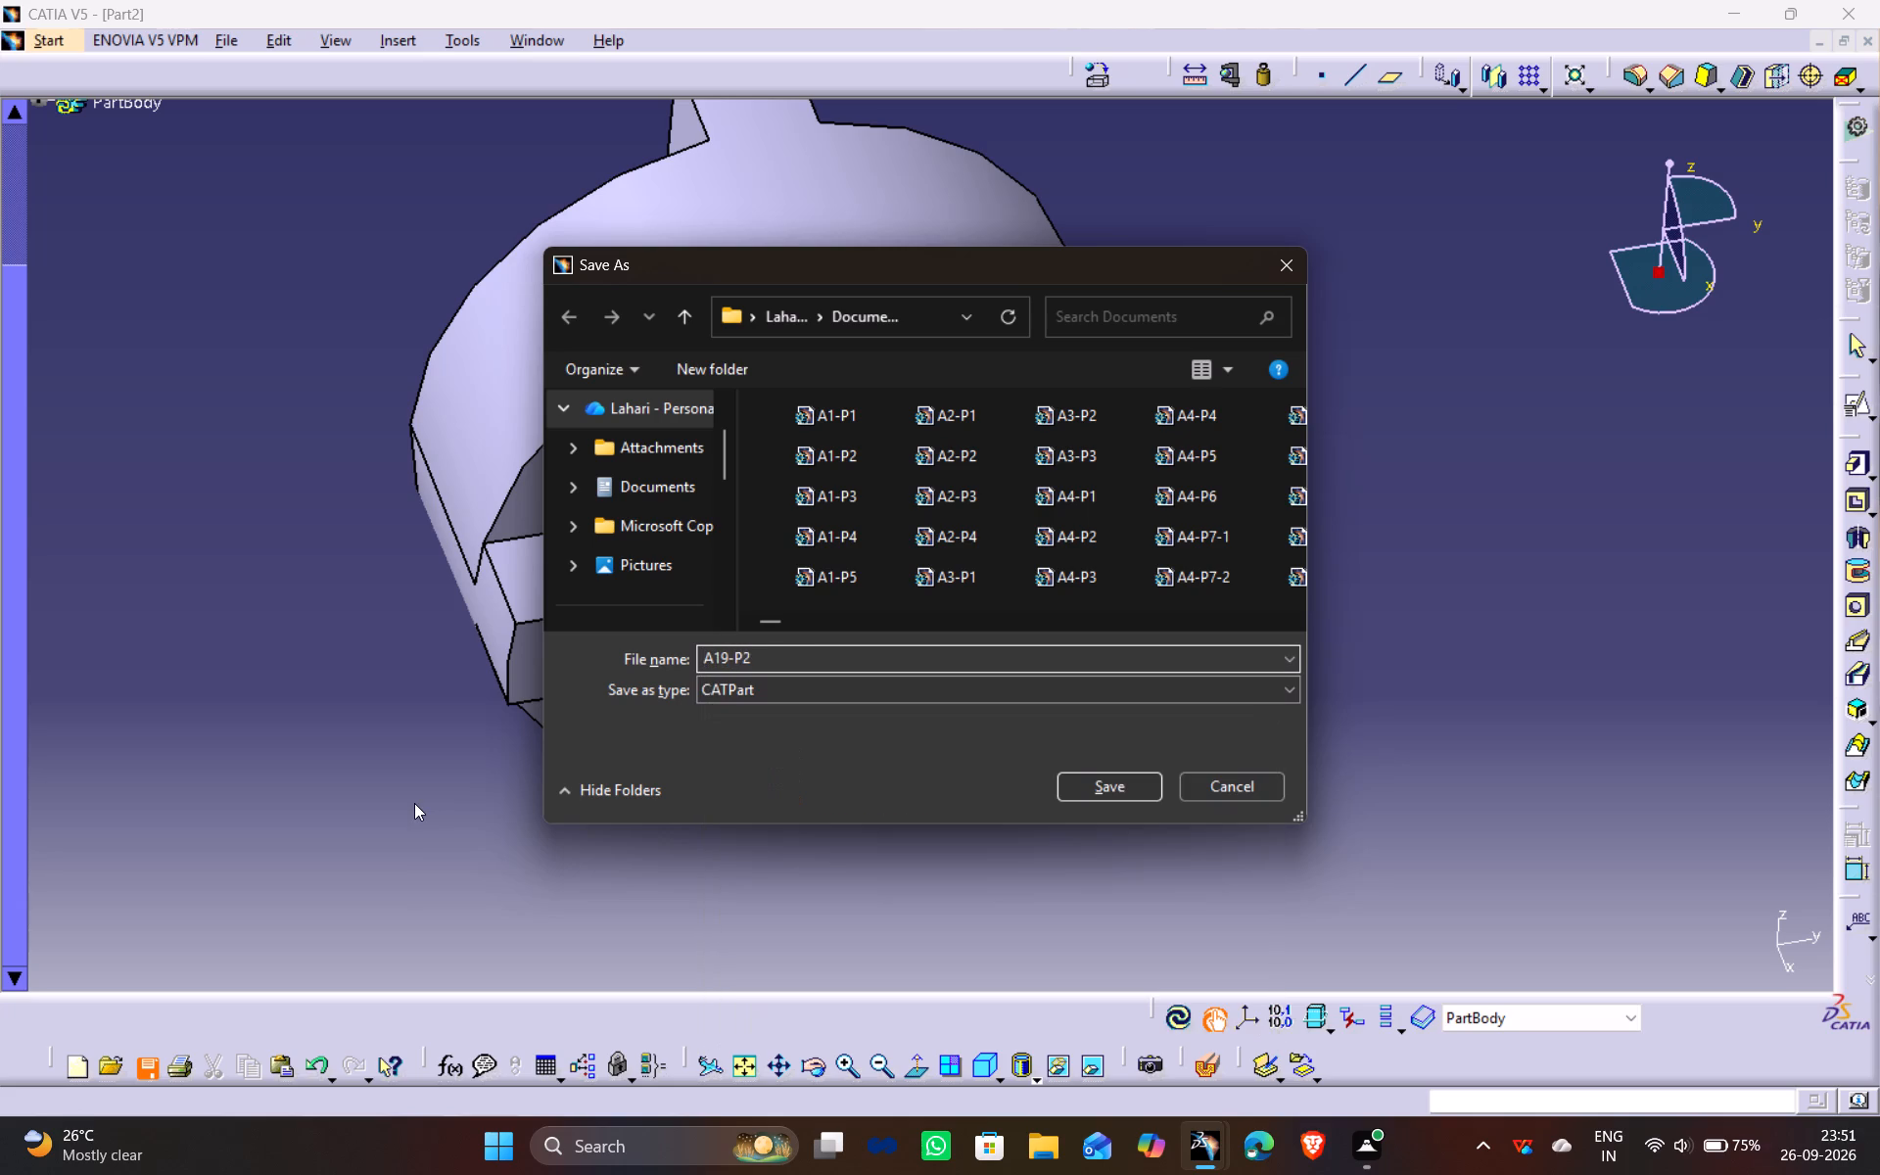
key(Return)
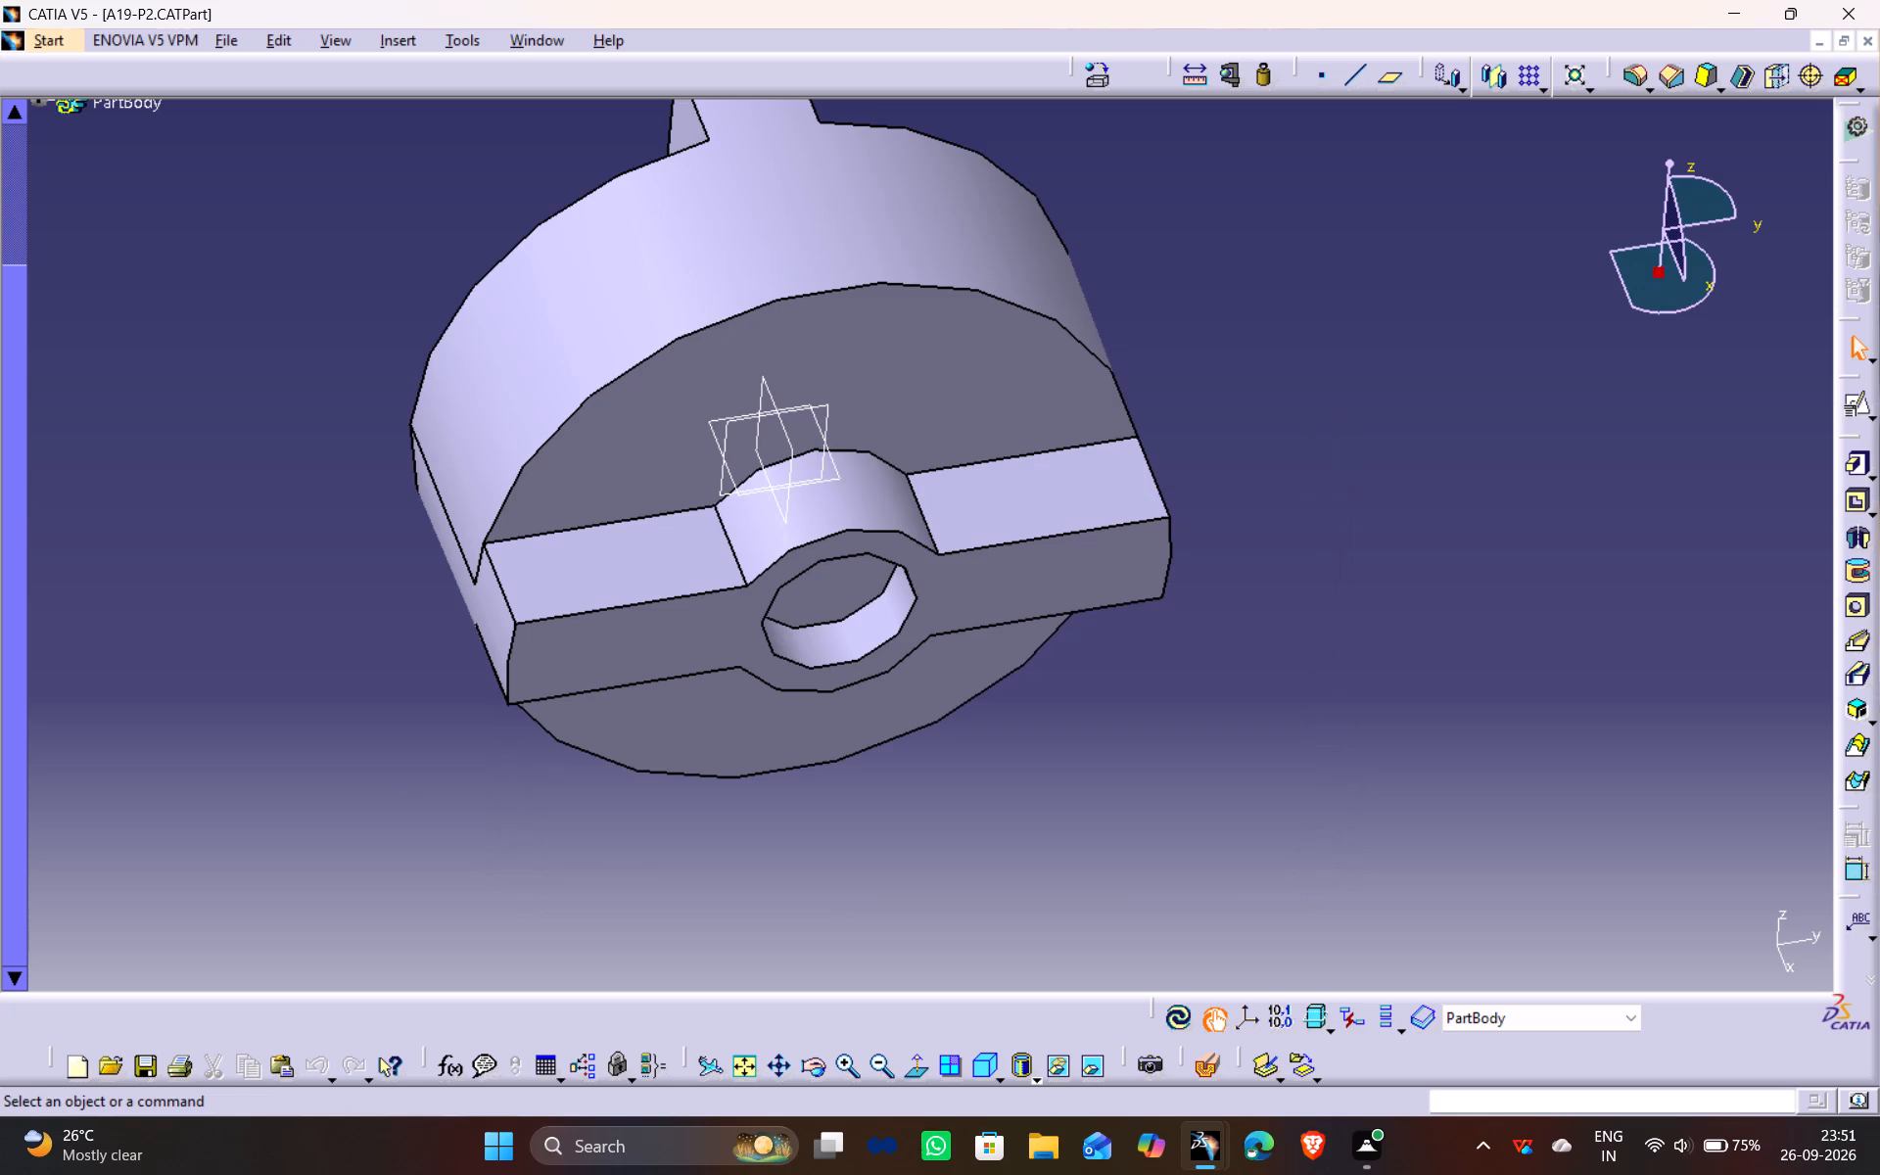
Create a new part in the Part Design workbench with the default part settings.
click(67, 23)
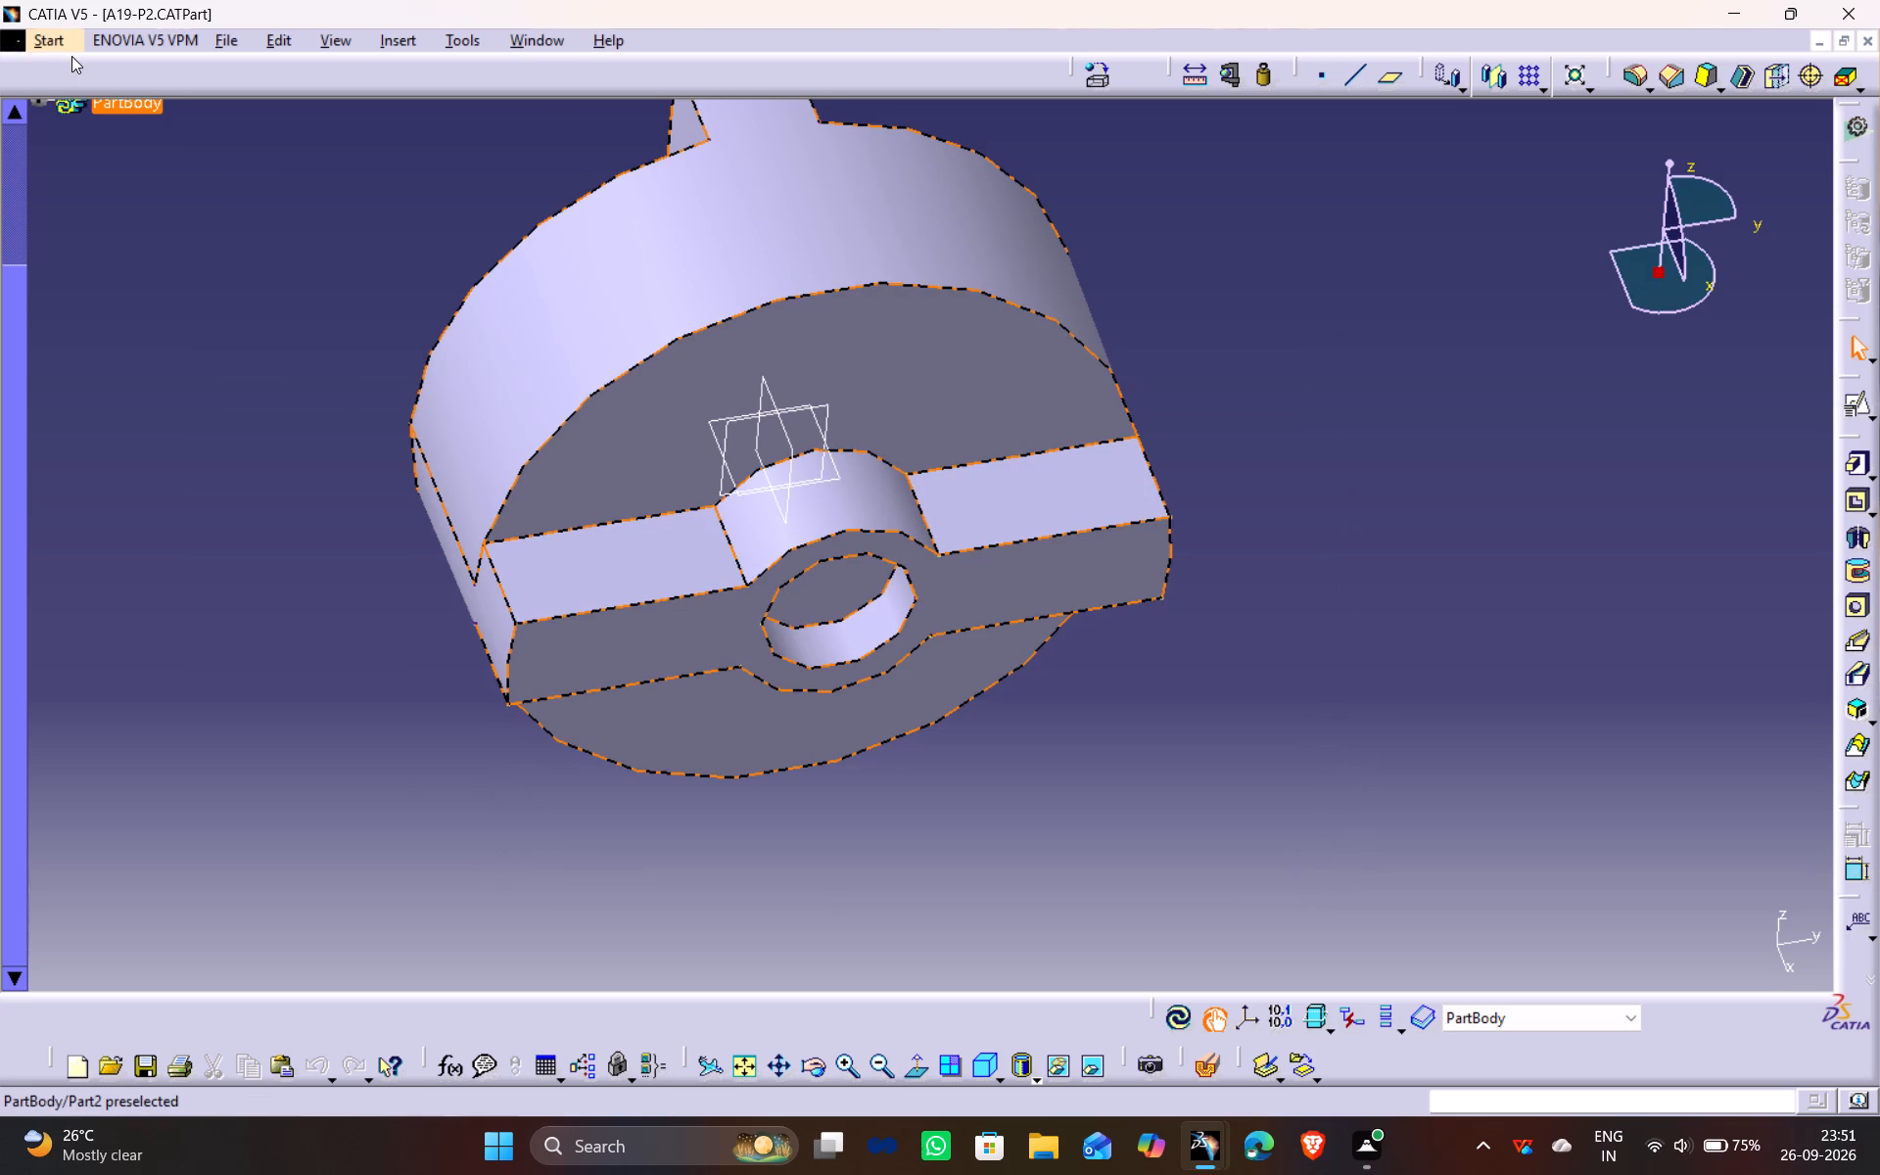
click(71, 56)
click(63, 32)
click(496, 95)
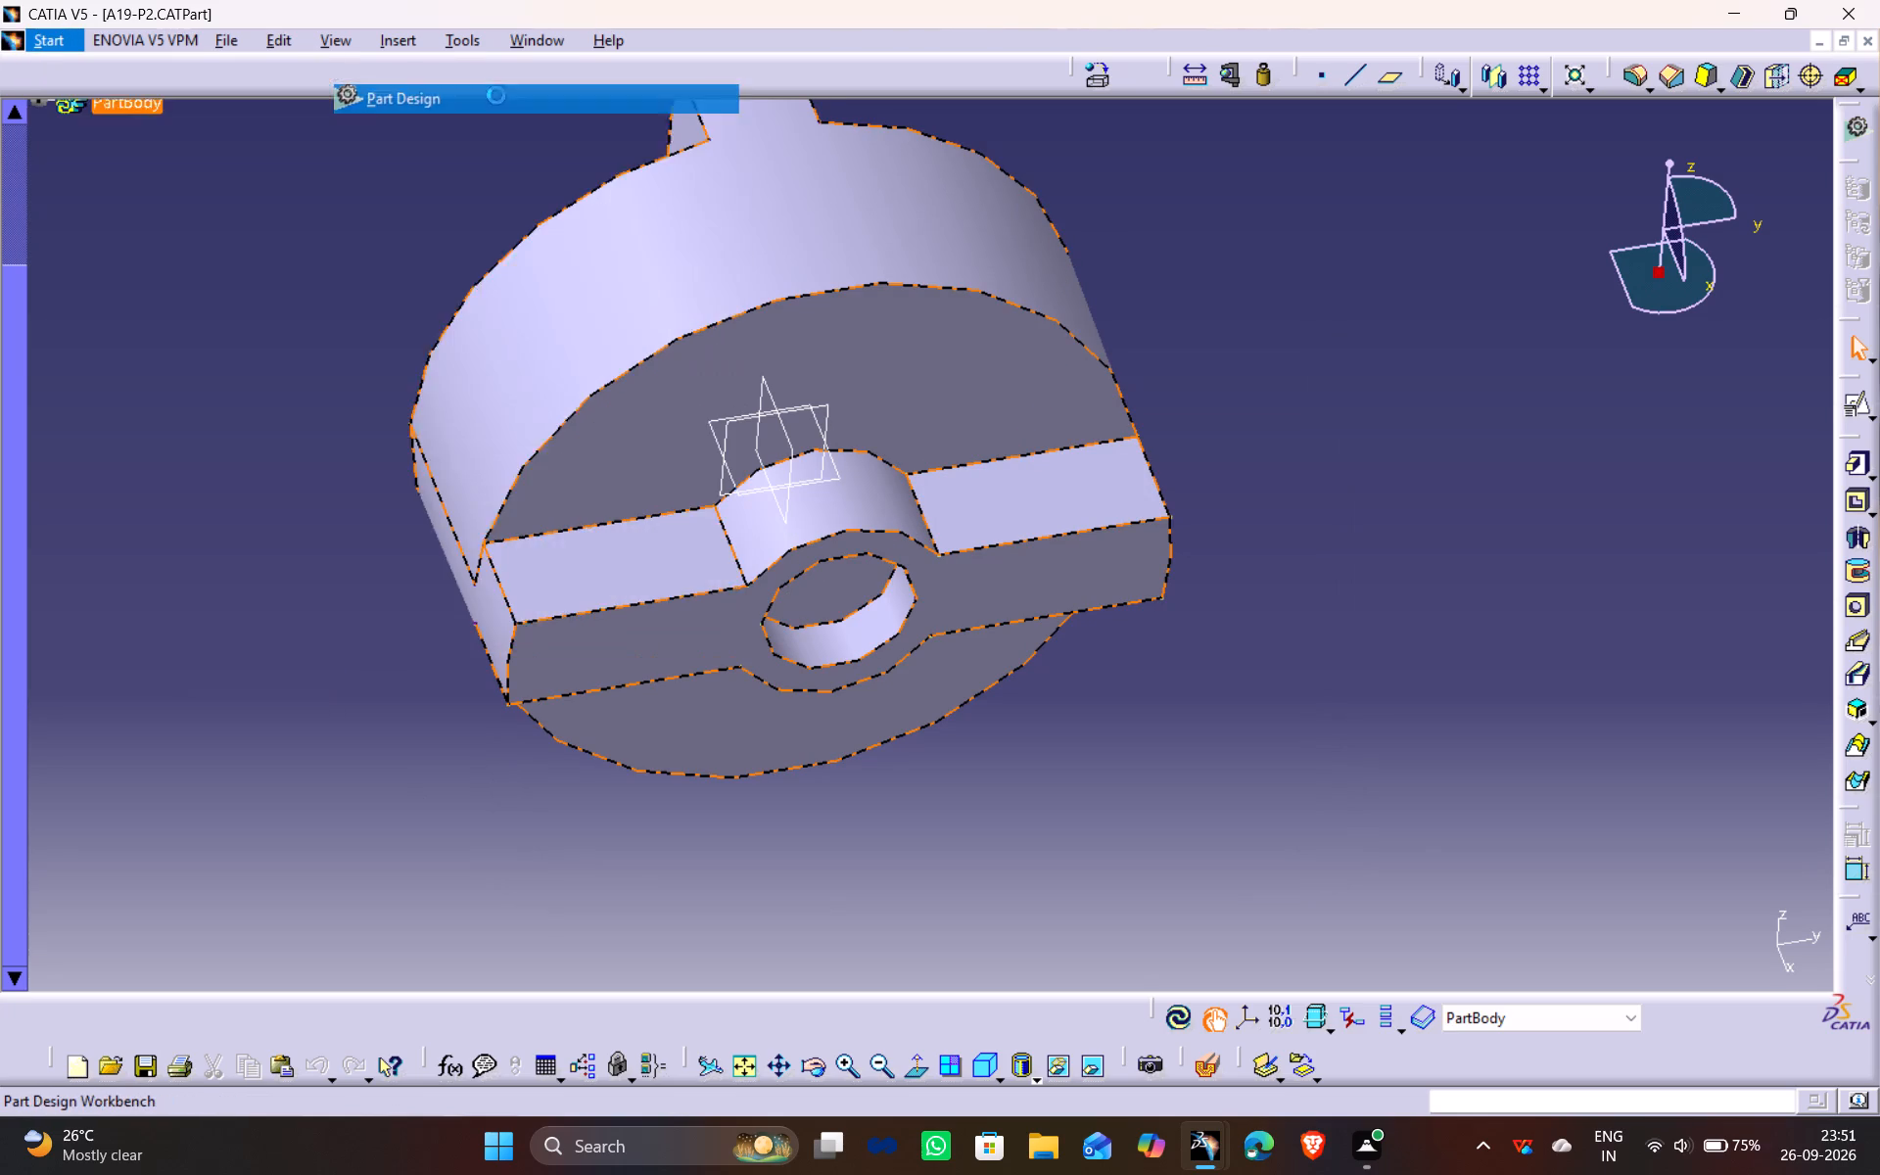
click(1691, 952)
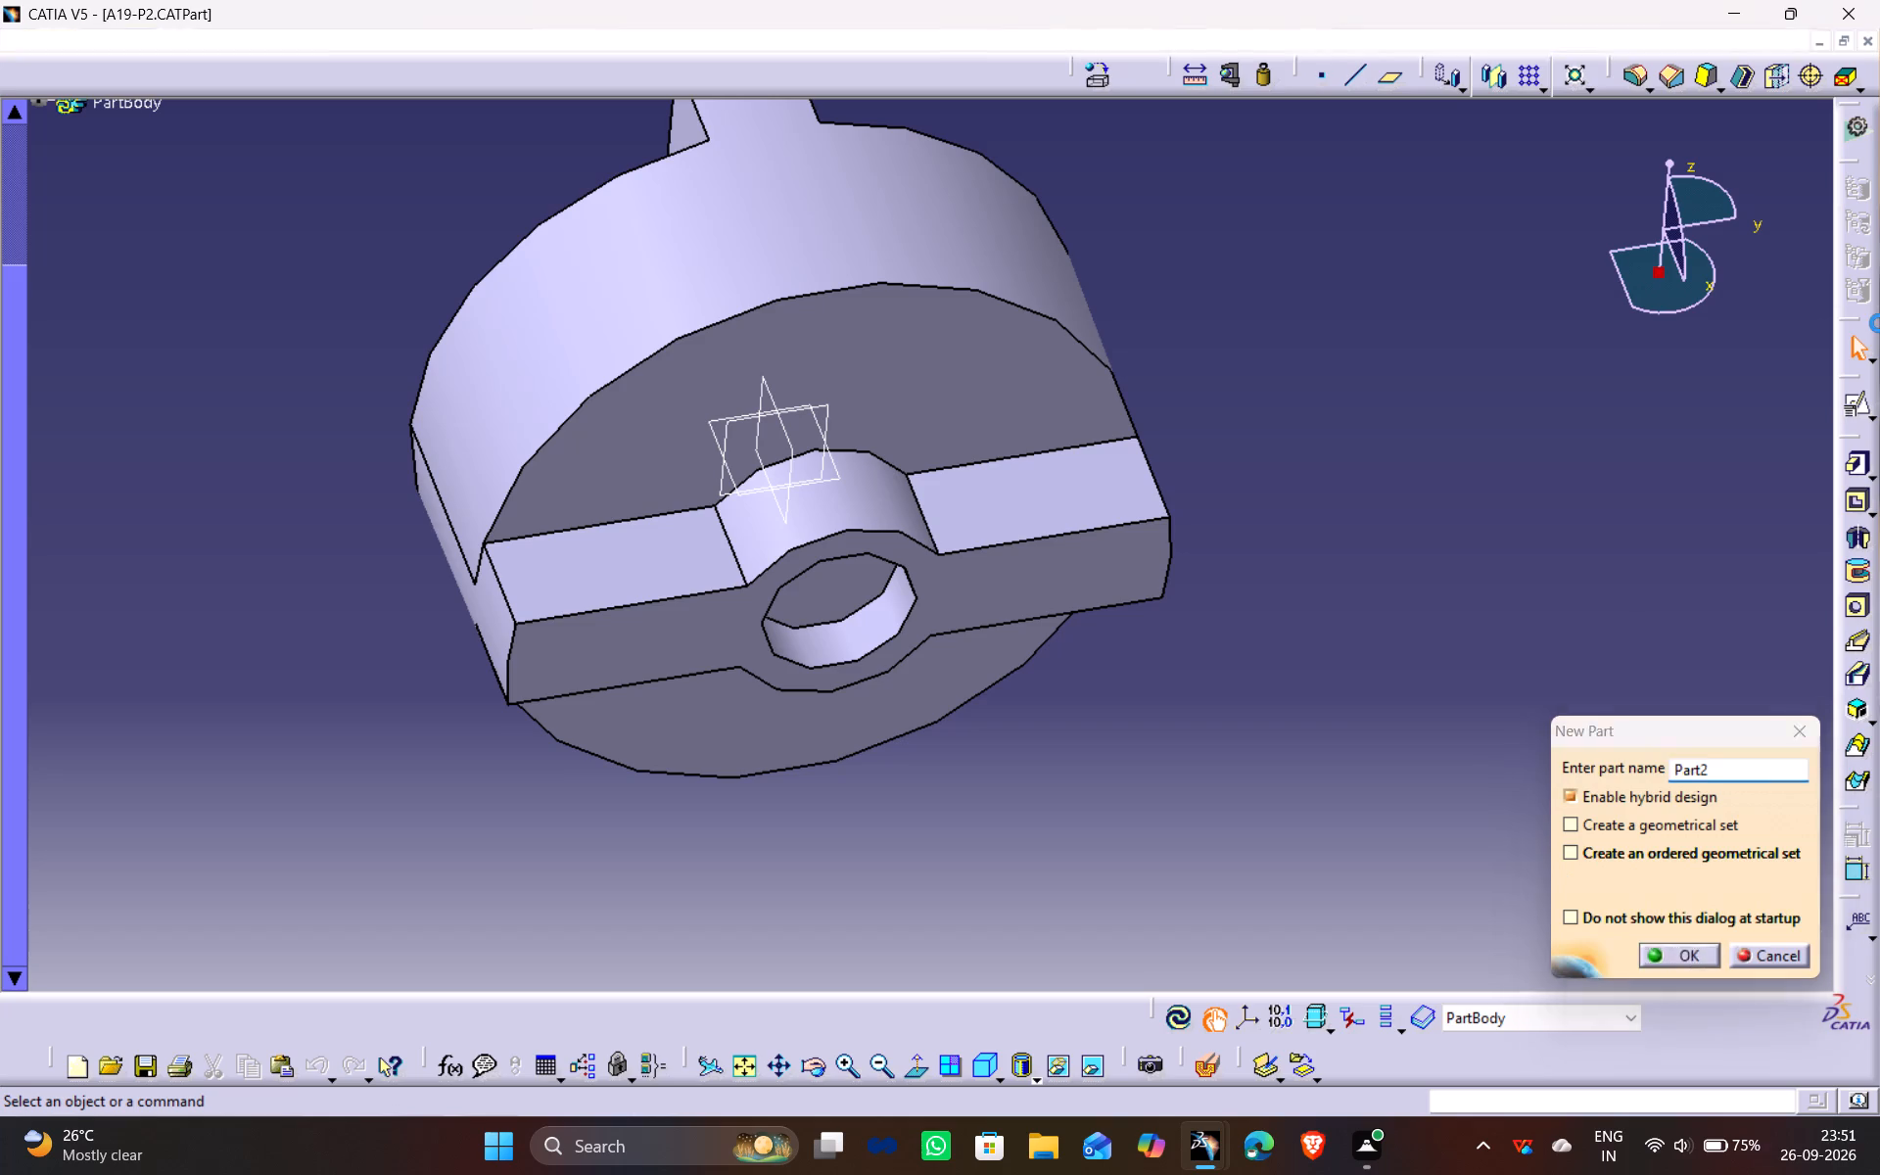
Start a positioned sketch on the yz plane and draw a circle about 142 mm in diameter centred on the origin.
click(1859, 397)
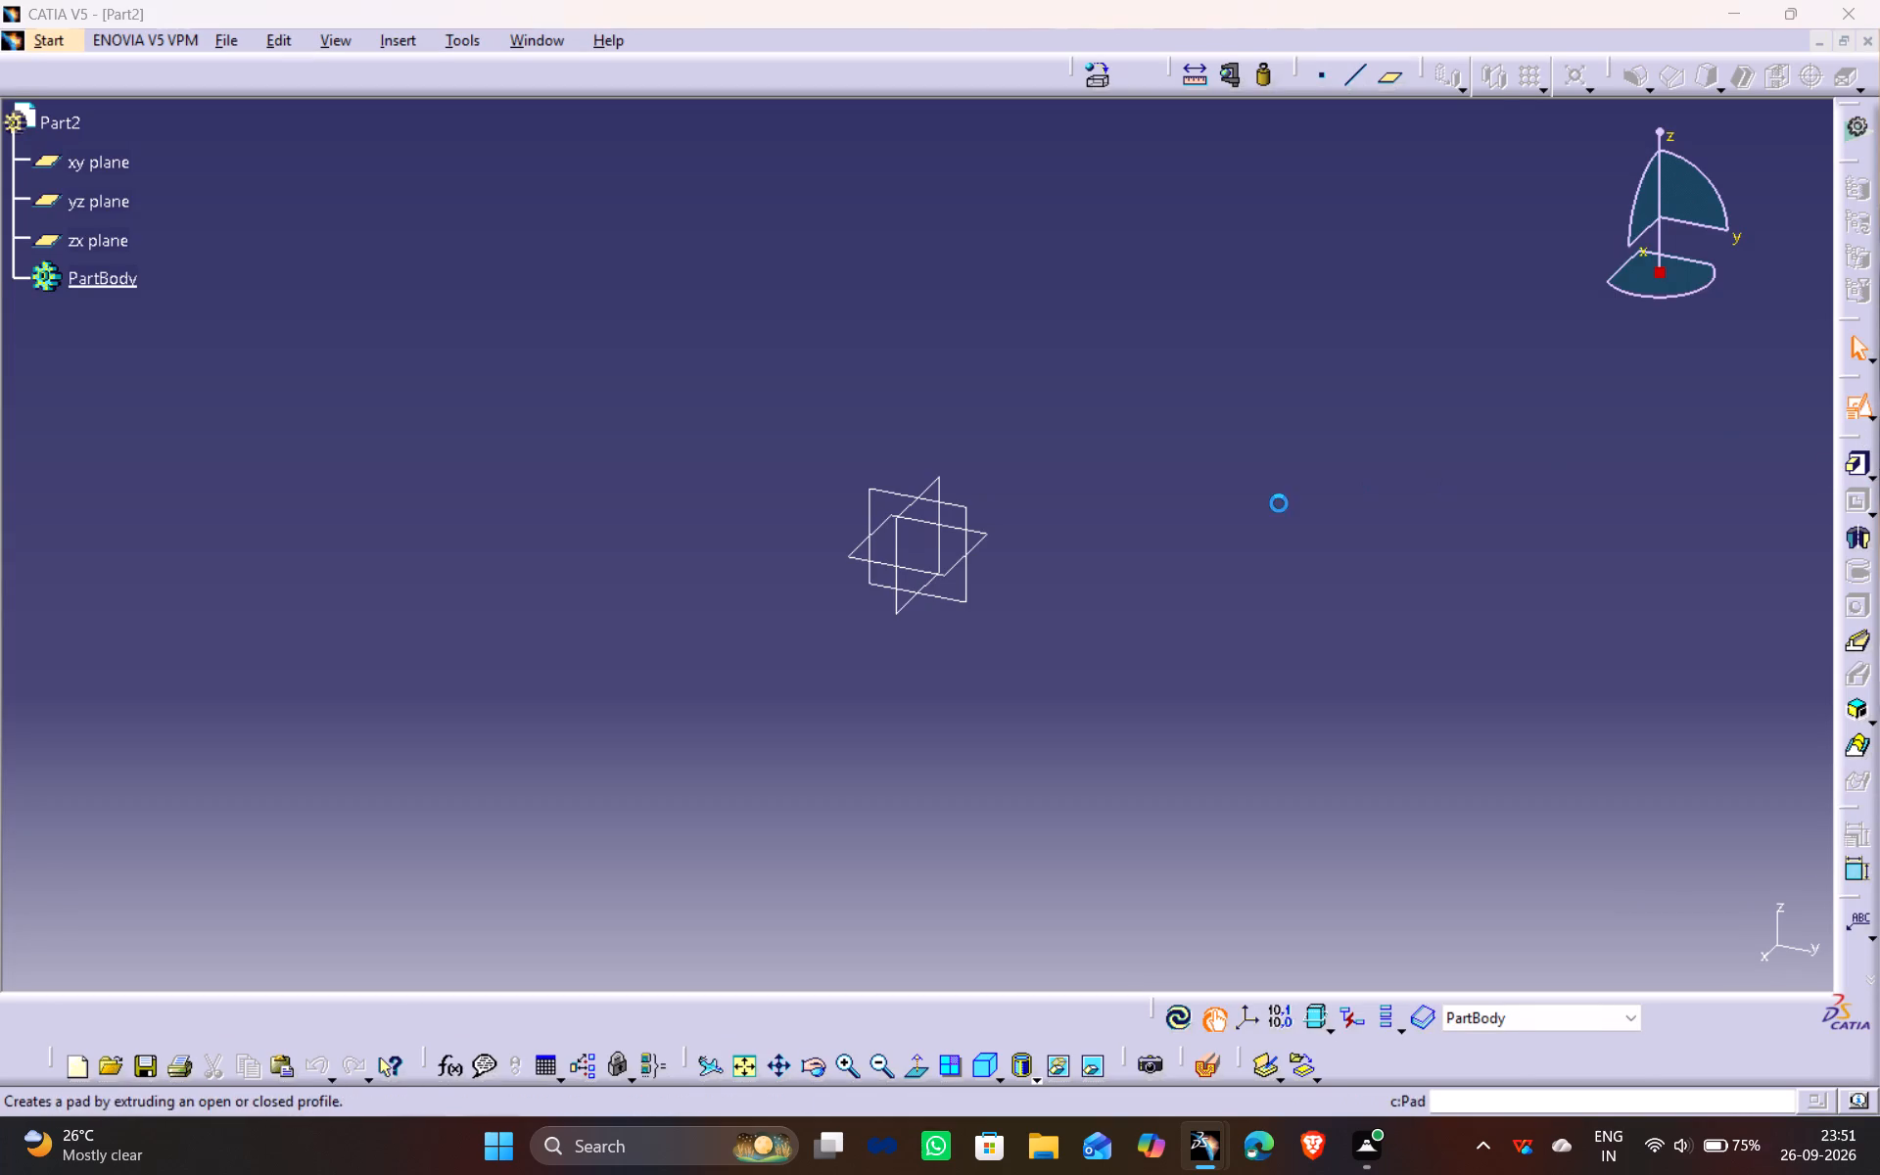
click(967, 508)
click(1690, 954)
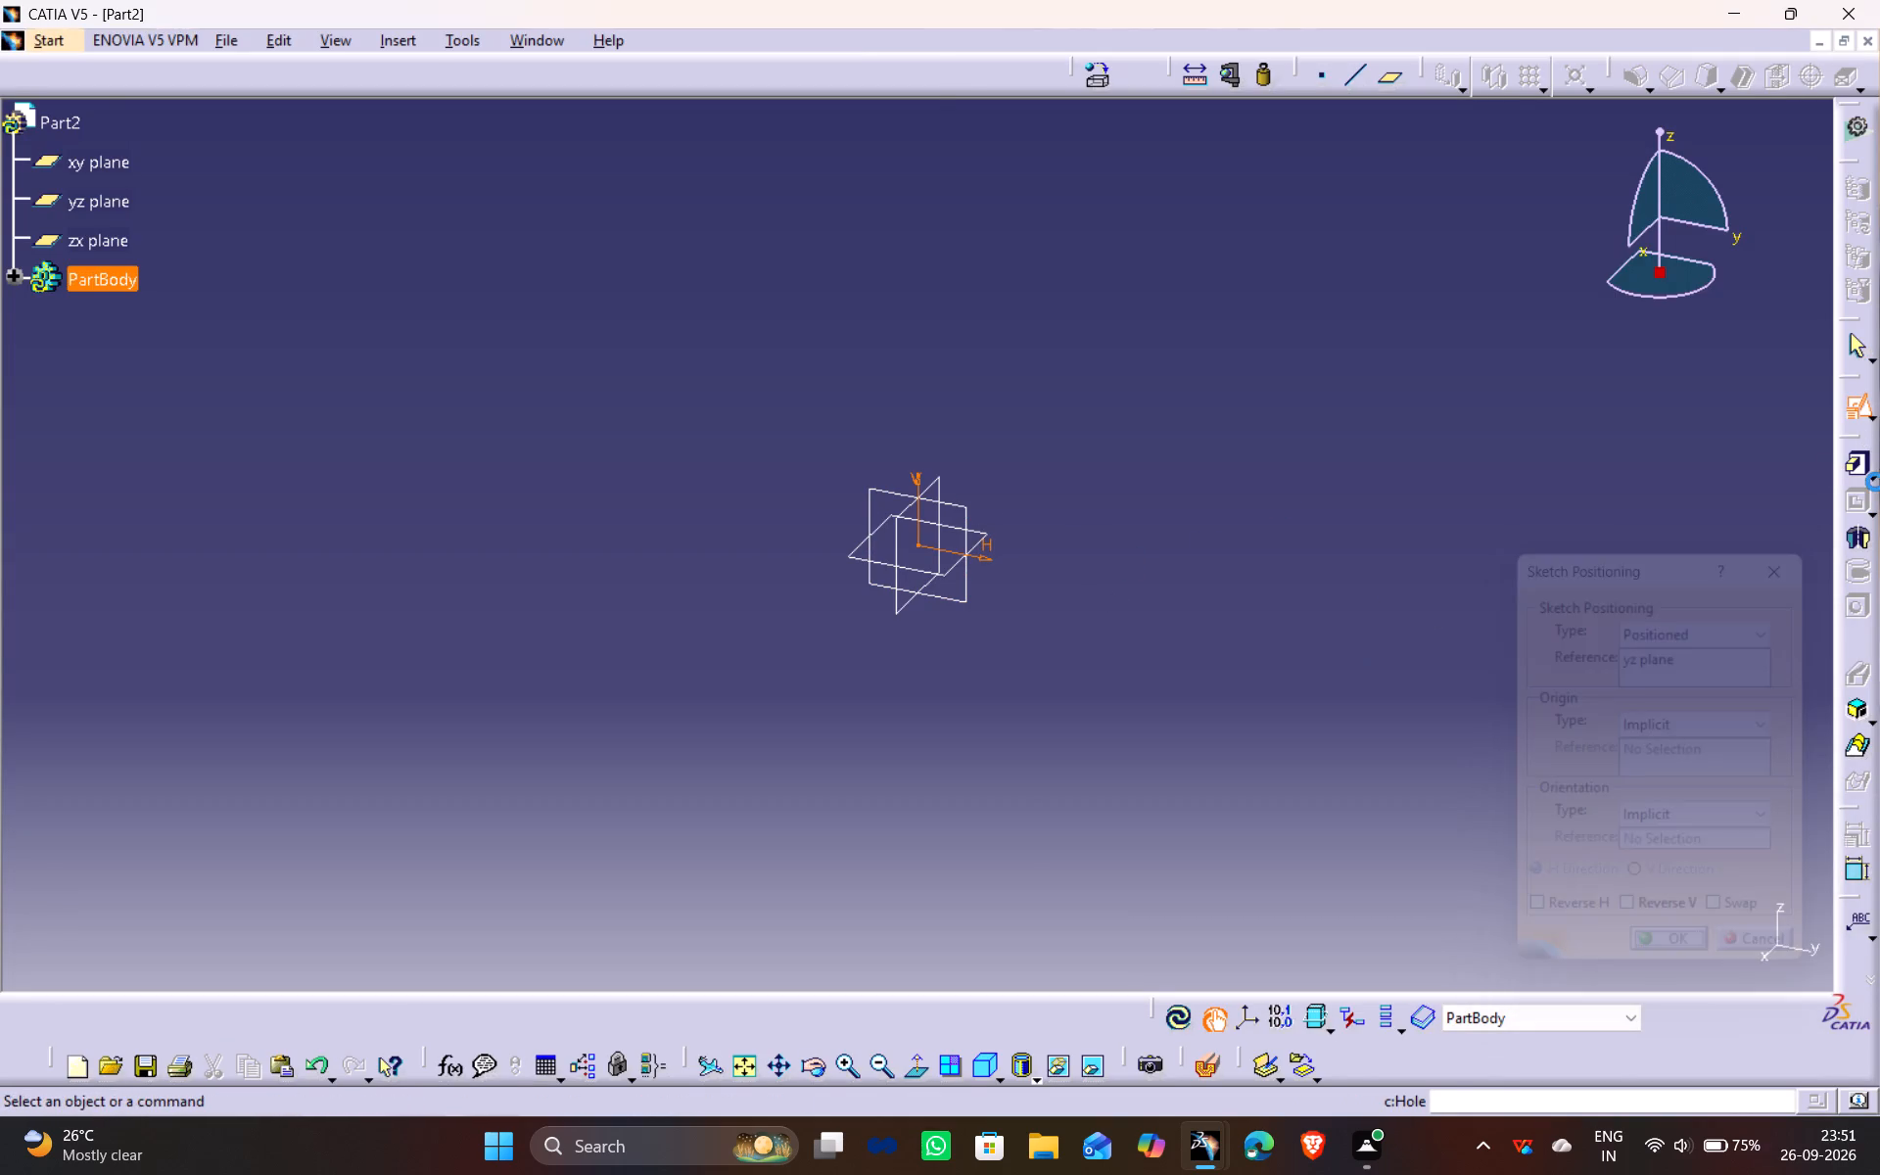
click(1863, 712)
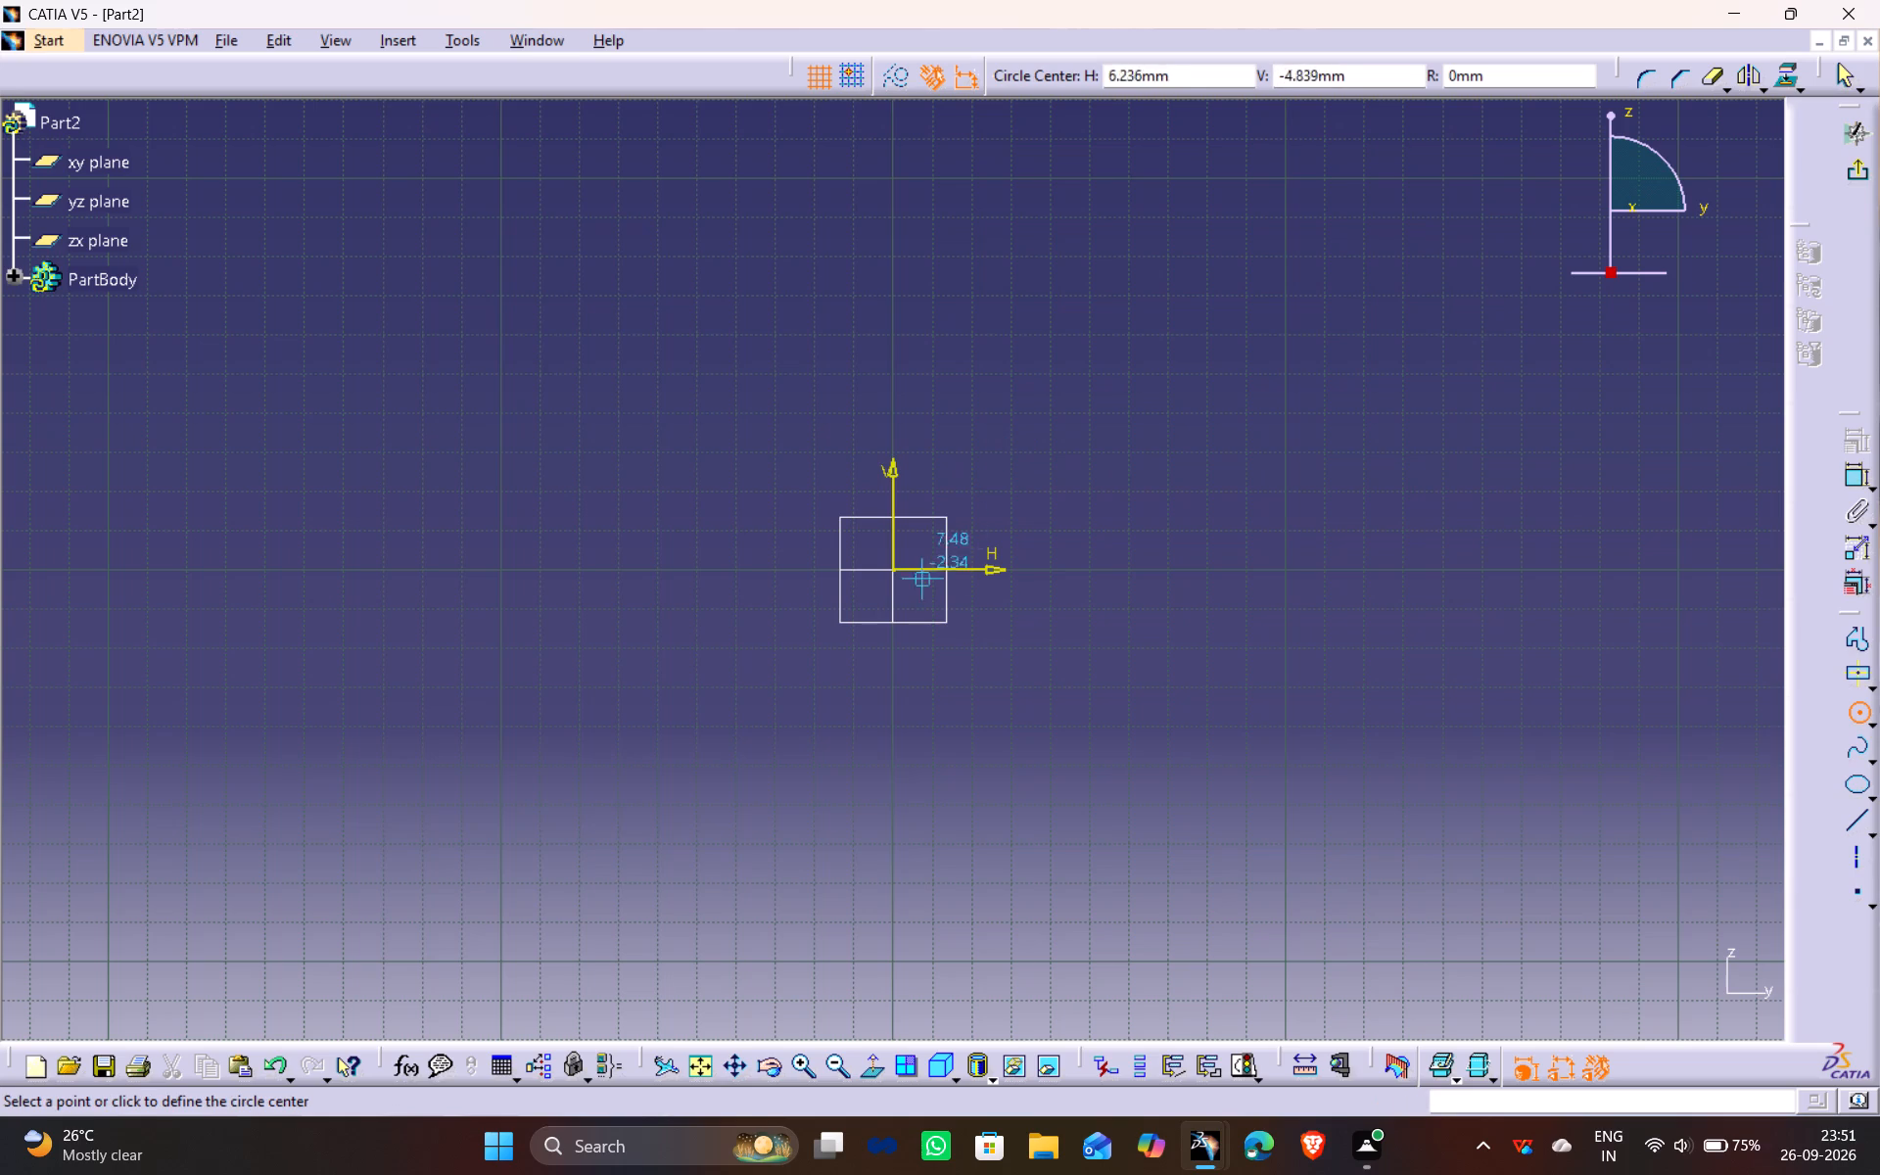
click(894, 568)
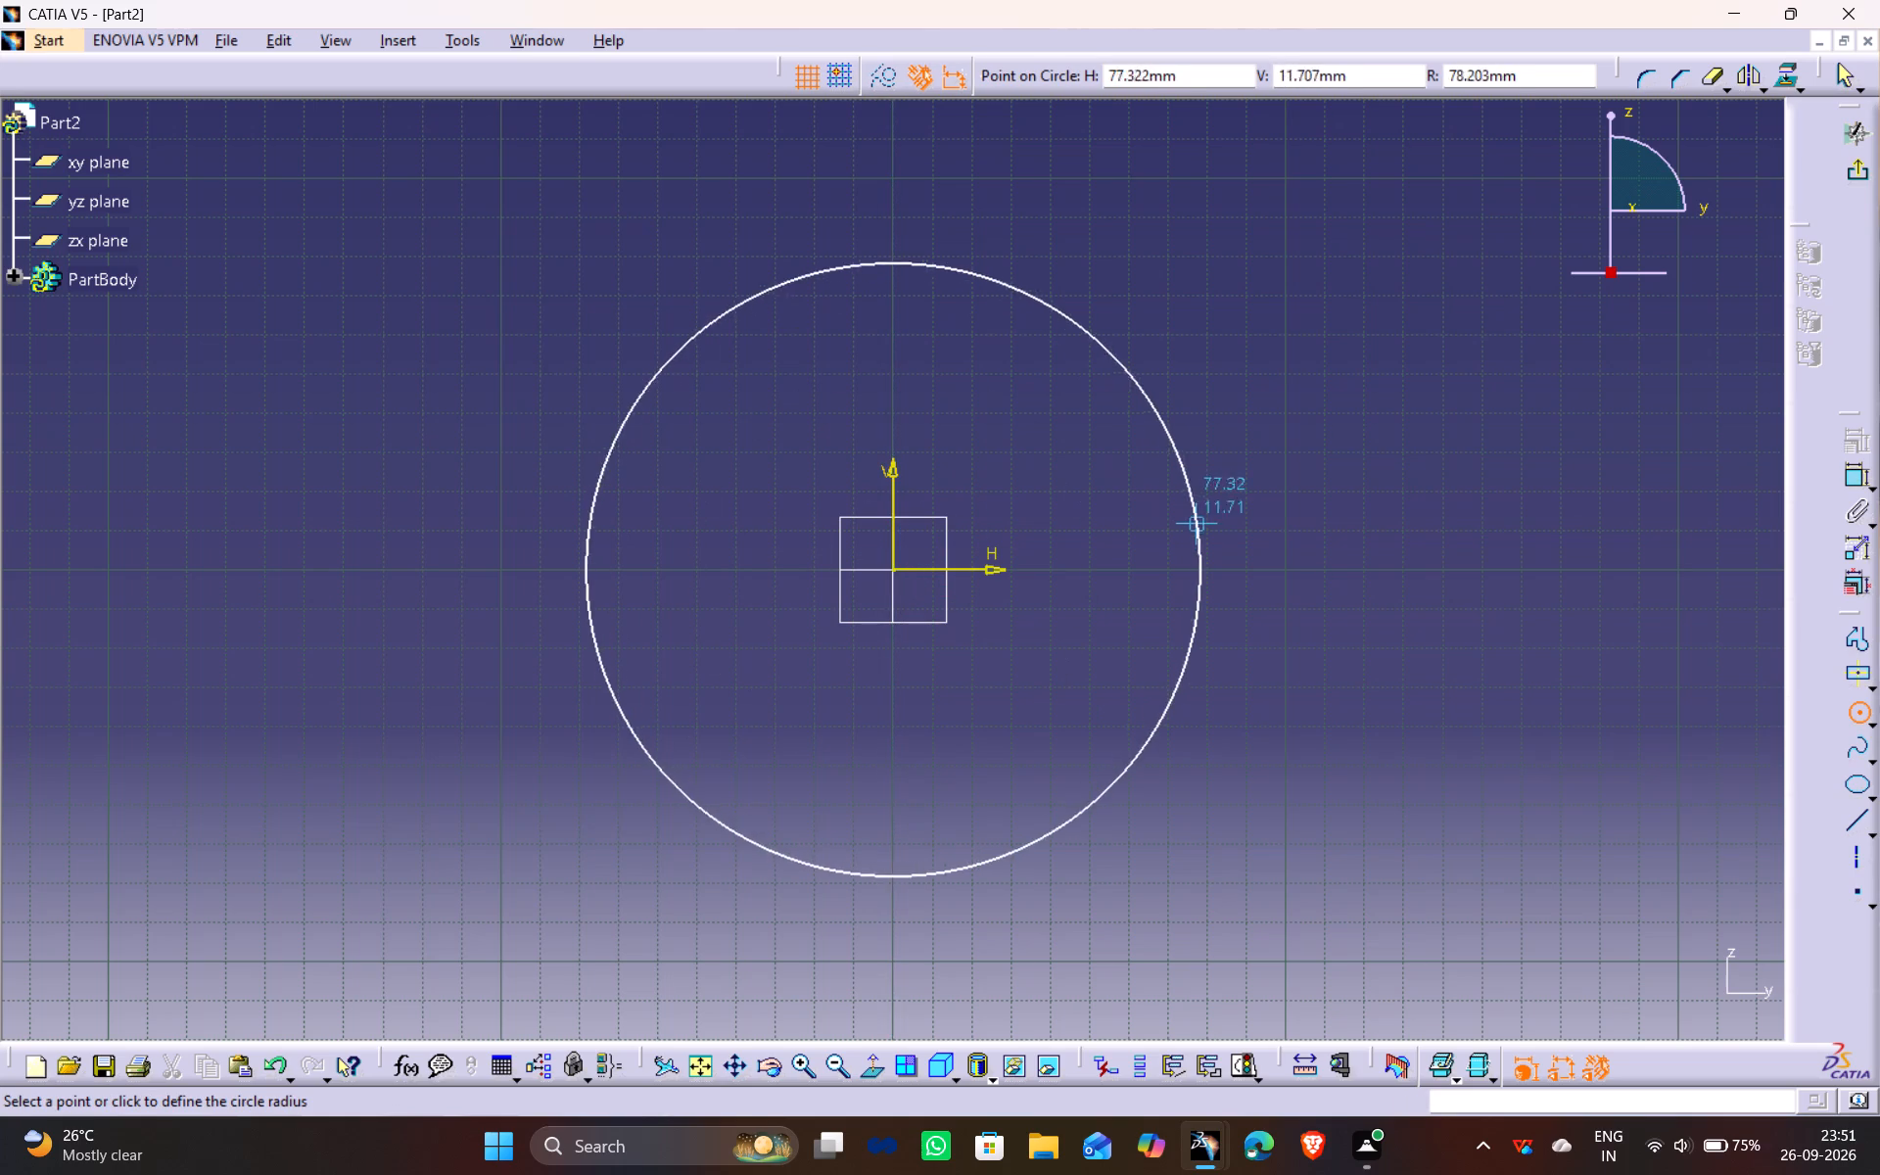
click(1170, 542)
Dimension the circle's diameter, set it to 30 mm, place the dimension near the circle and exit the sketch.
click(1863, 468)
click(1354, 476)
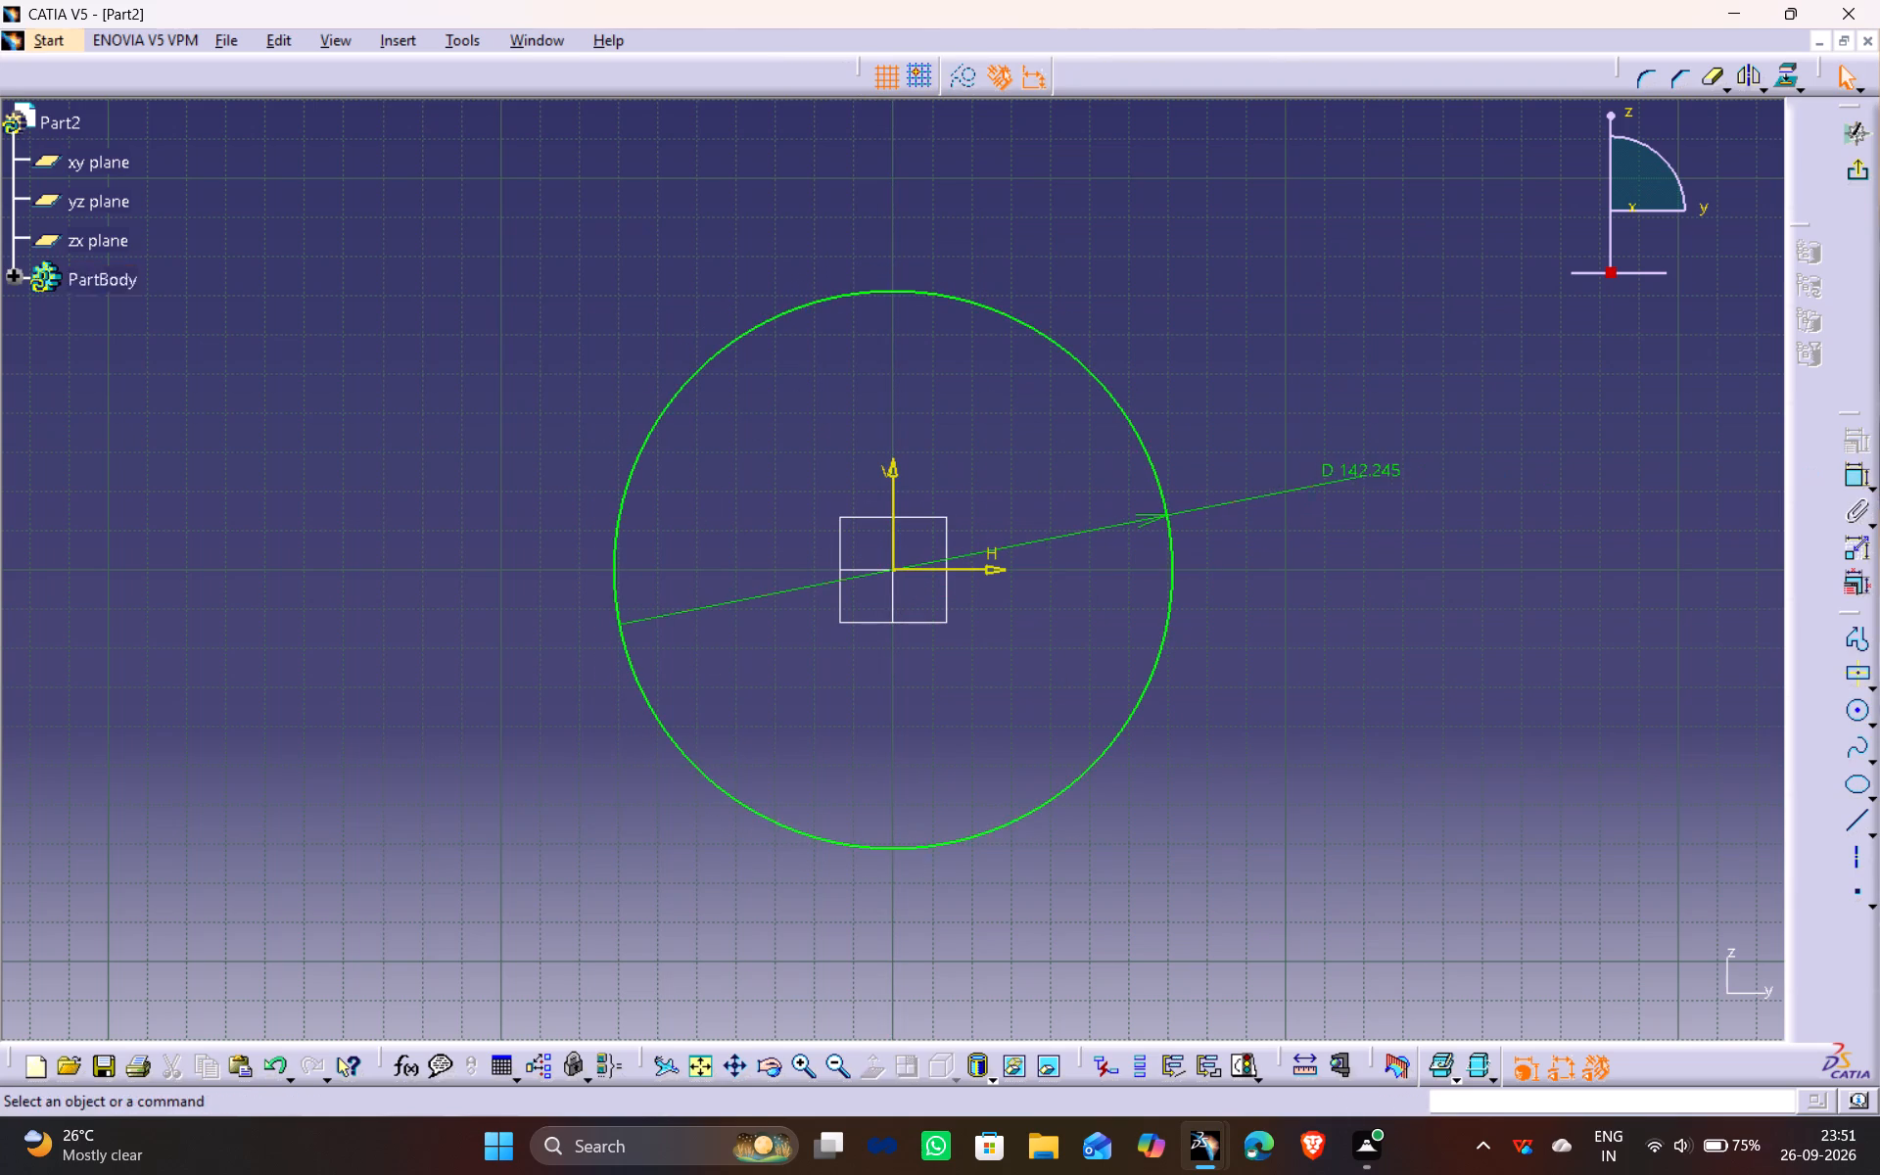
click(1367, 458)
double_click(1365, 471)
text(30)
key(Return)
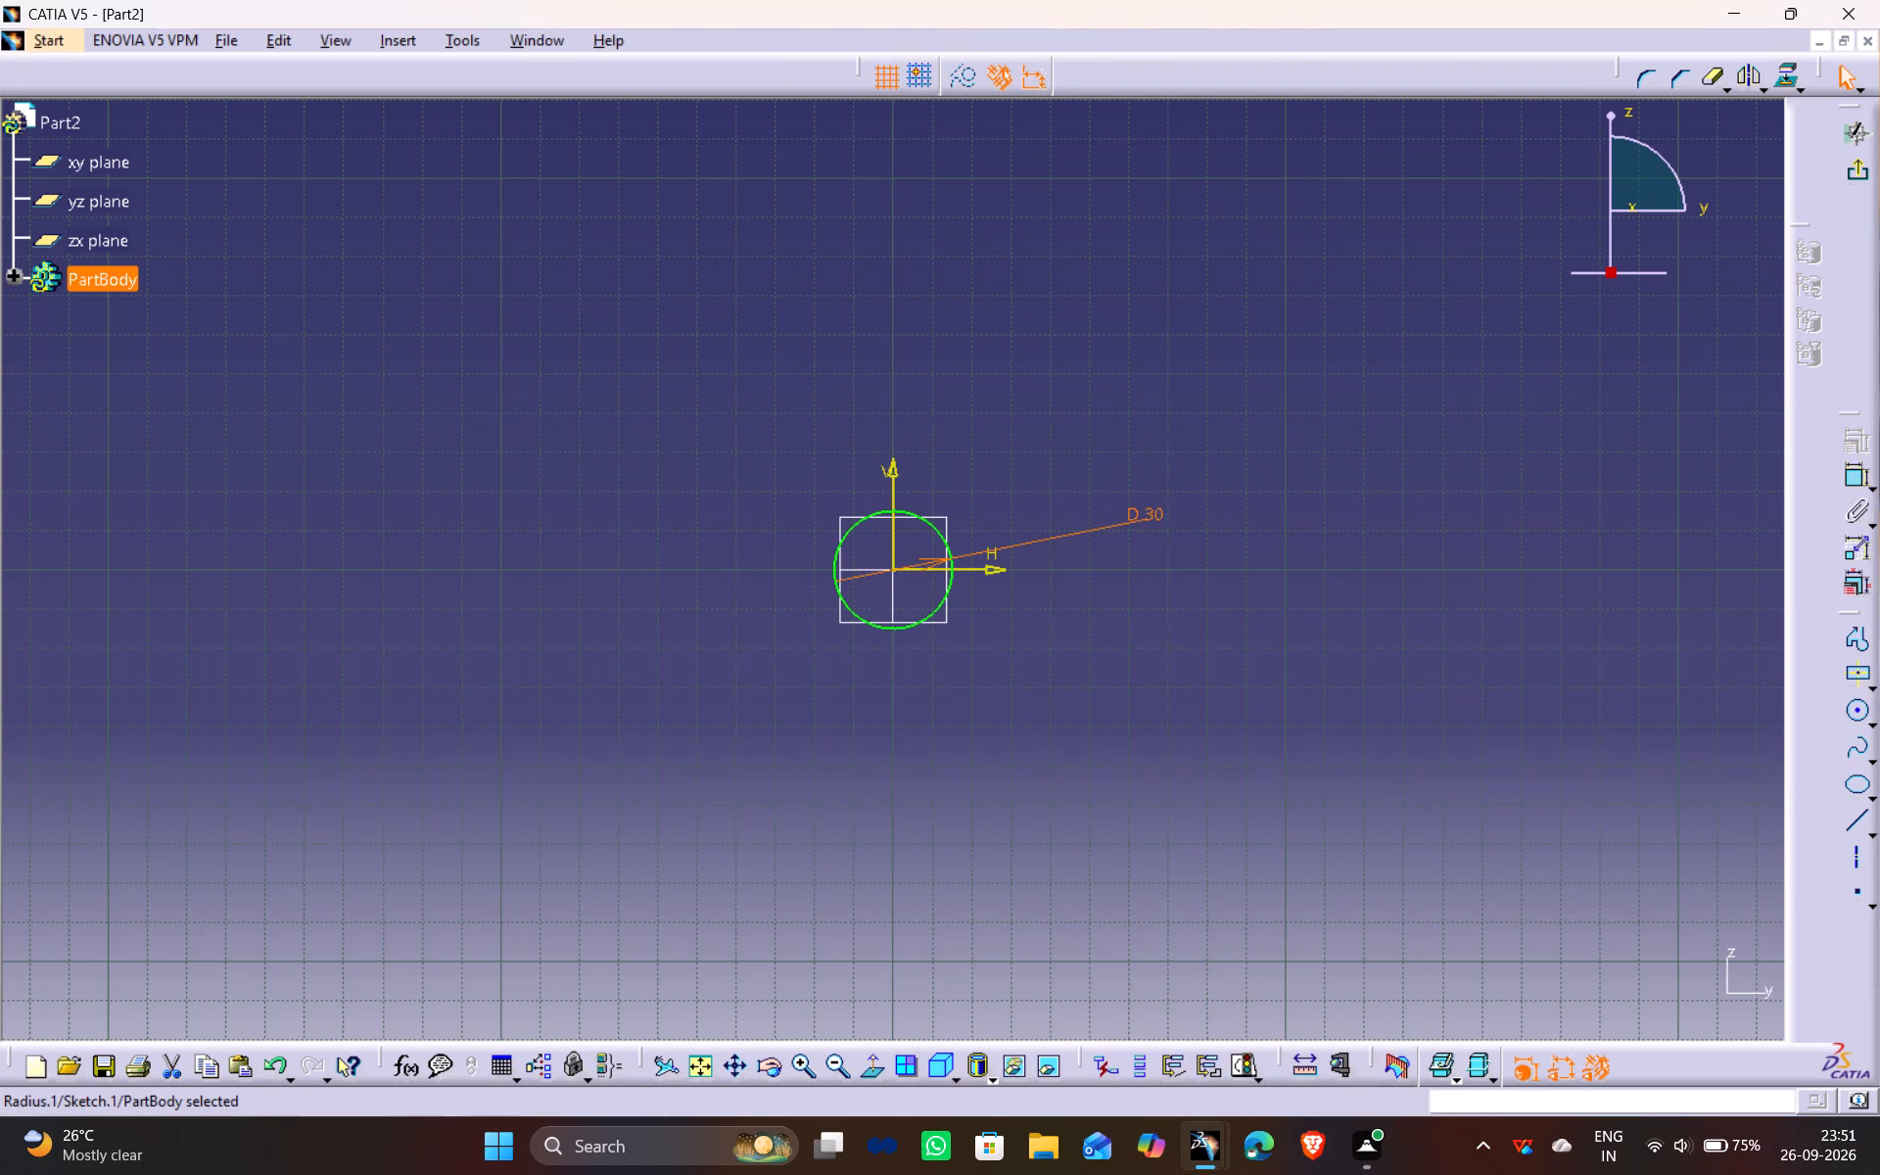
ctrl+scroll(997, 803, down, 1)
ctrl+middle_drag(997, 803, 986, 551)
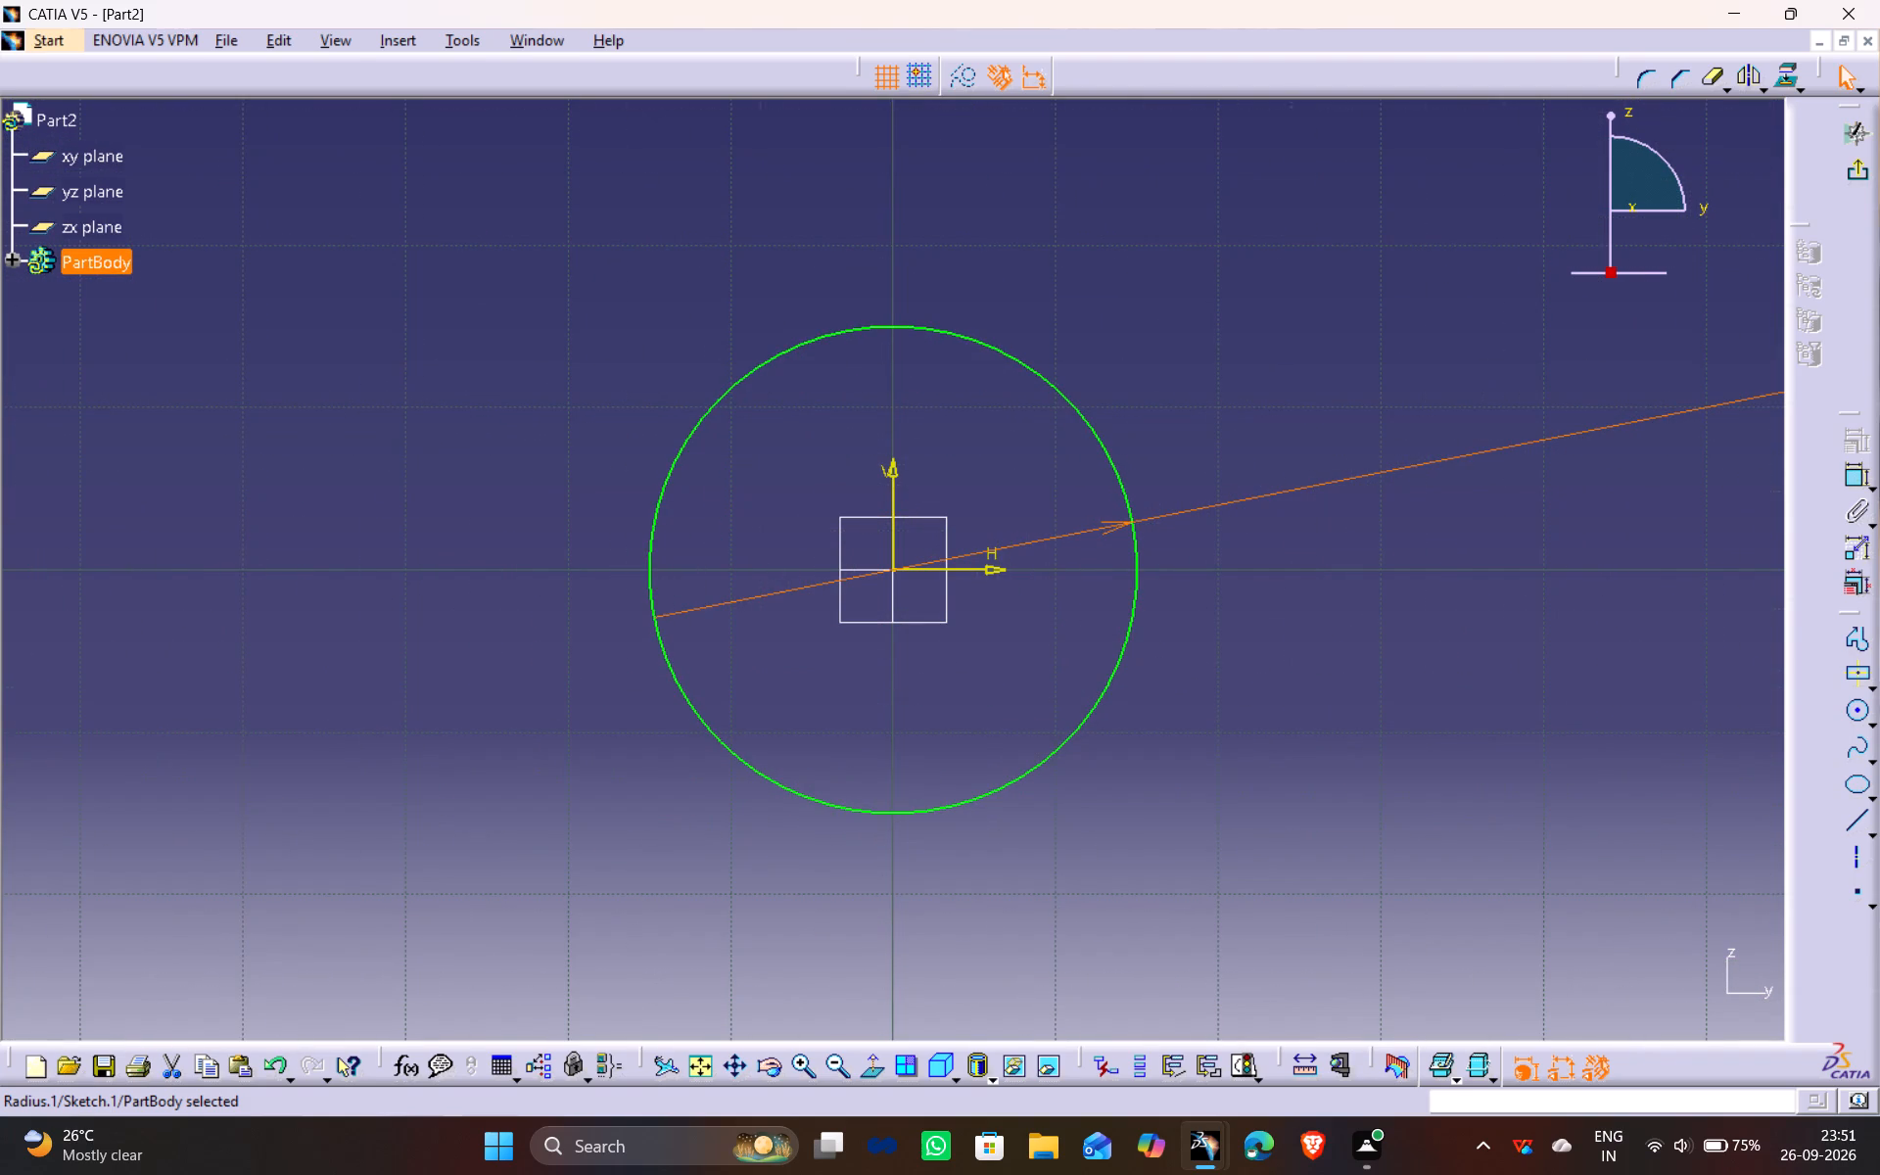
drag(1466, 455, 861, 583)
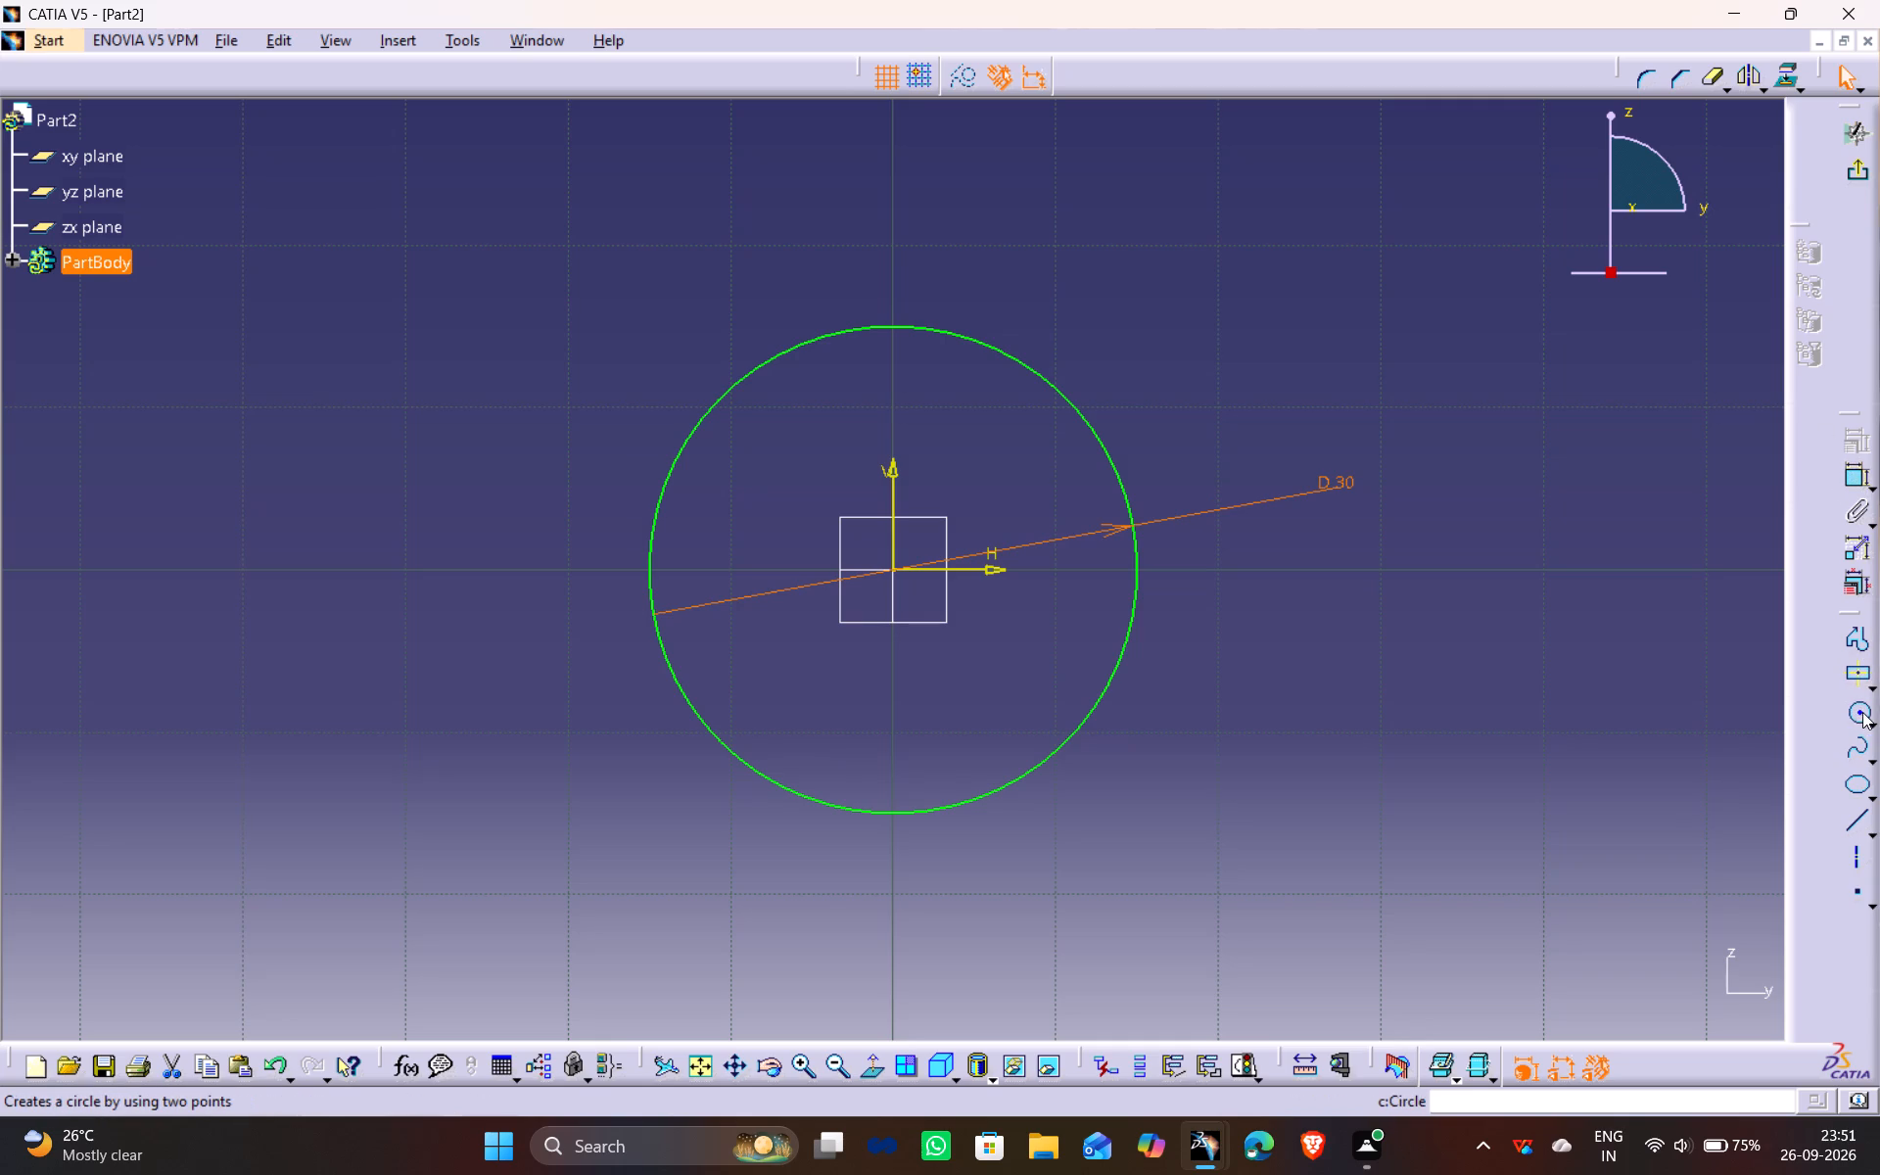
click(1862, 170)
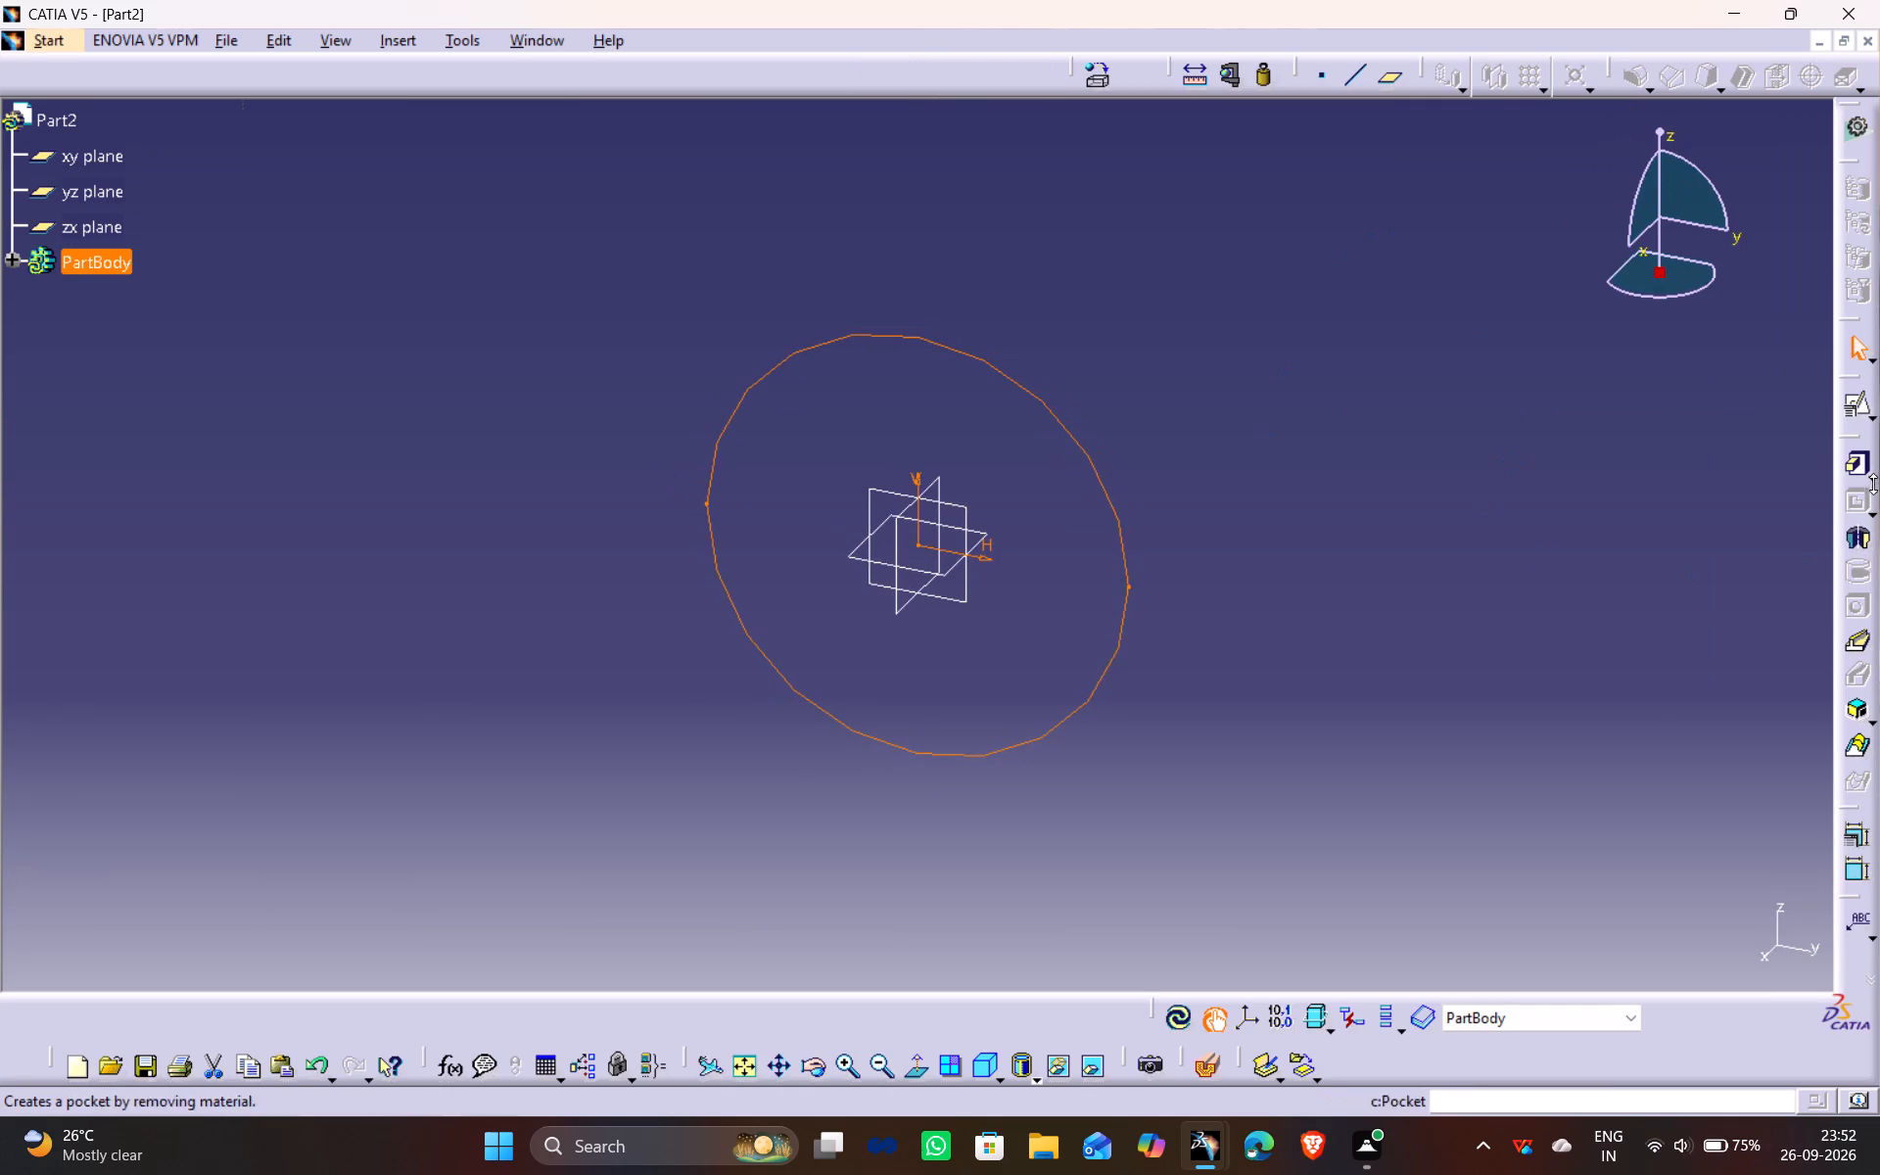
Pad the 30 mm circle with a length of 5 mm and mirrored extent.
click(1860, 466)
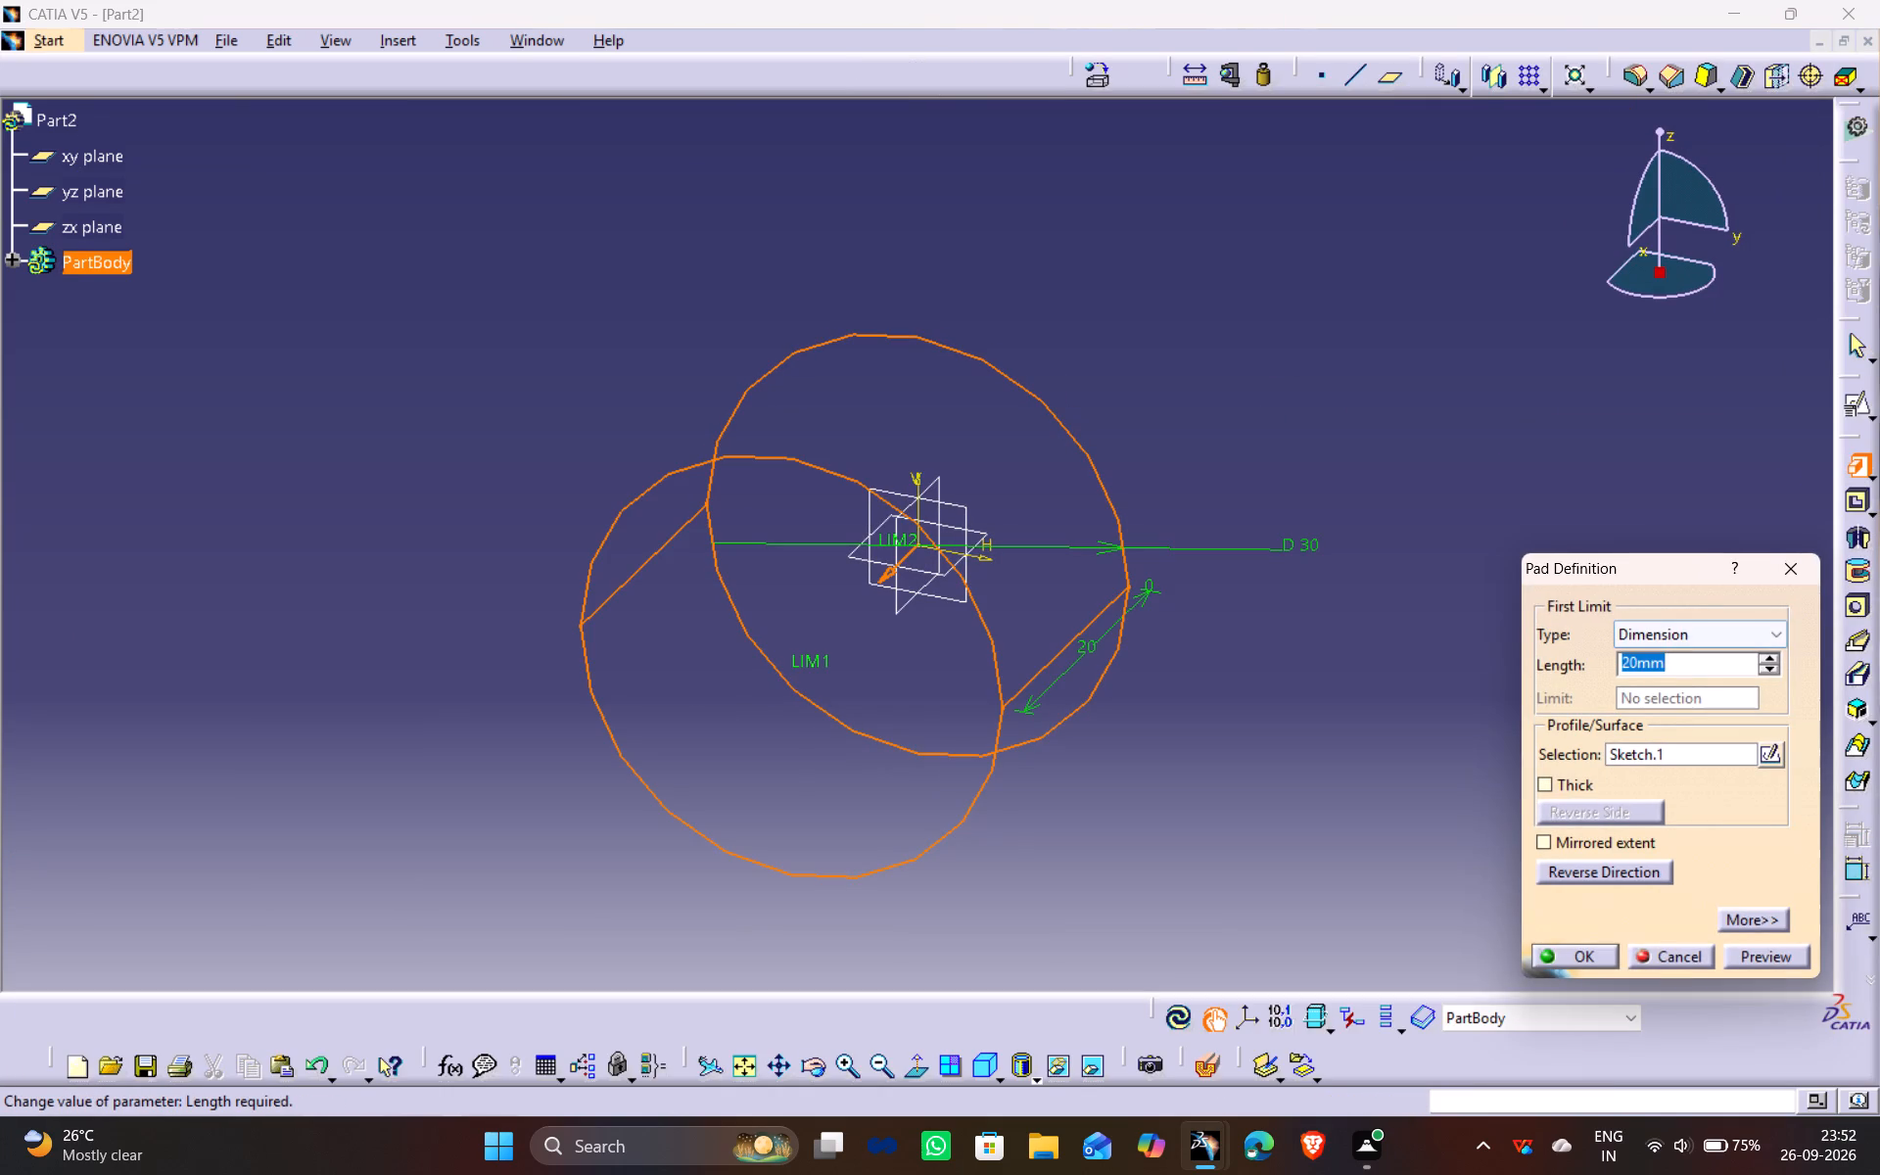
click(1605, 839)
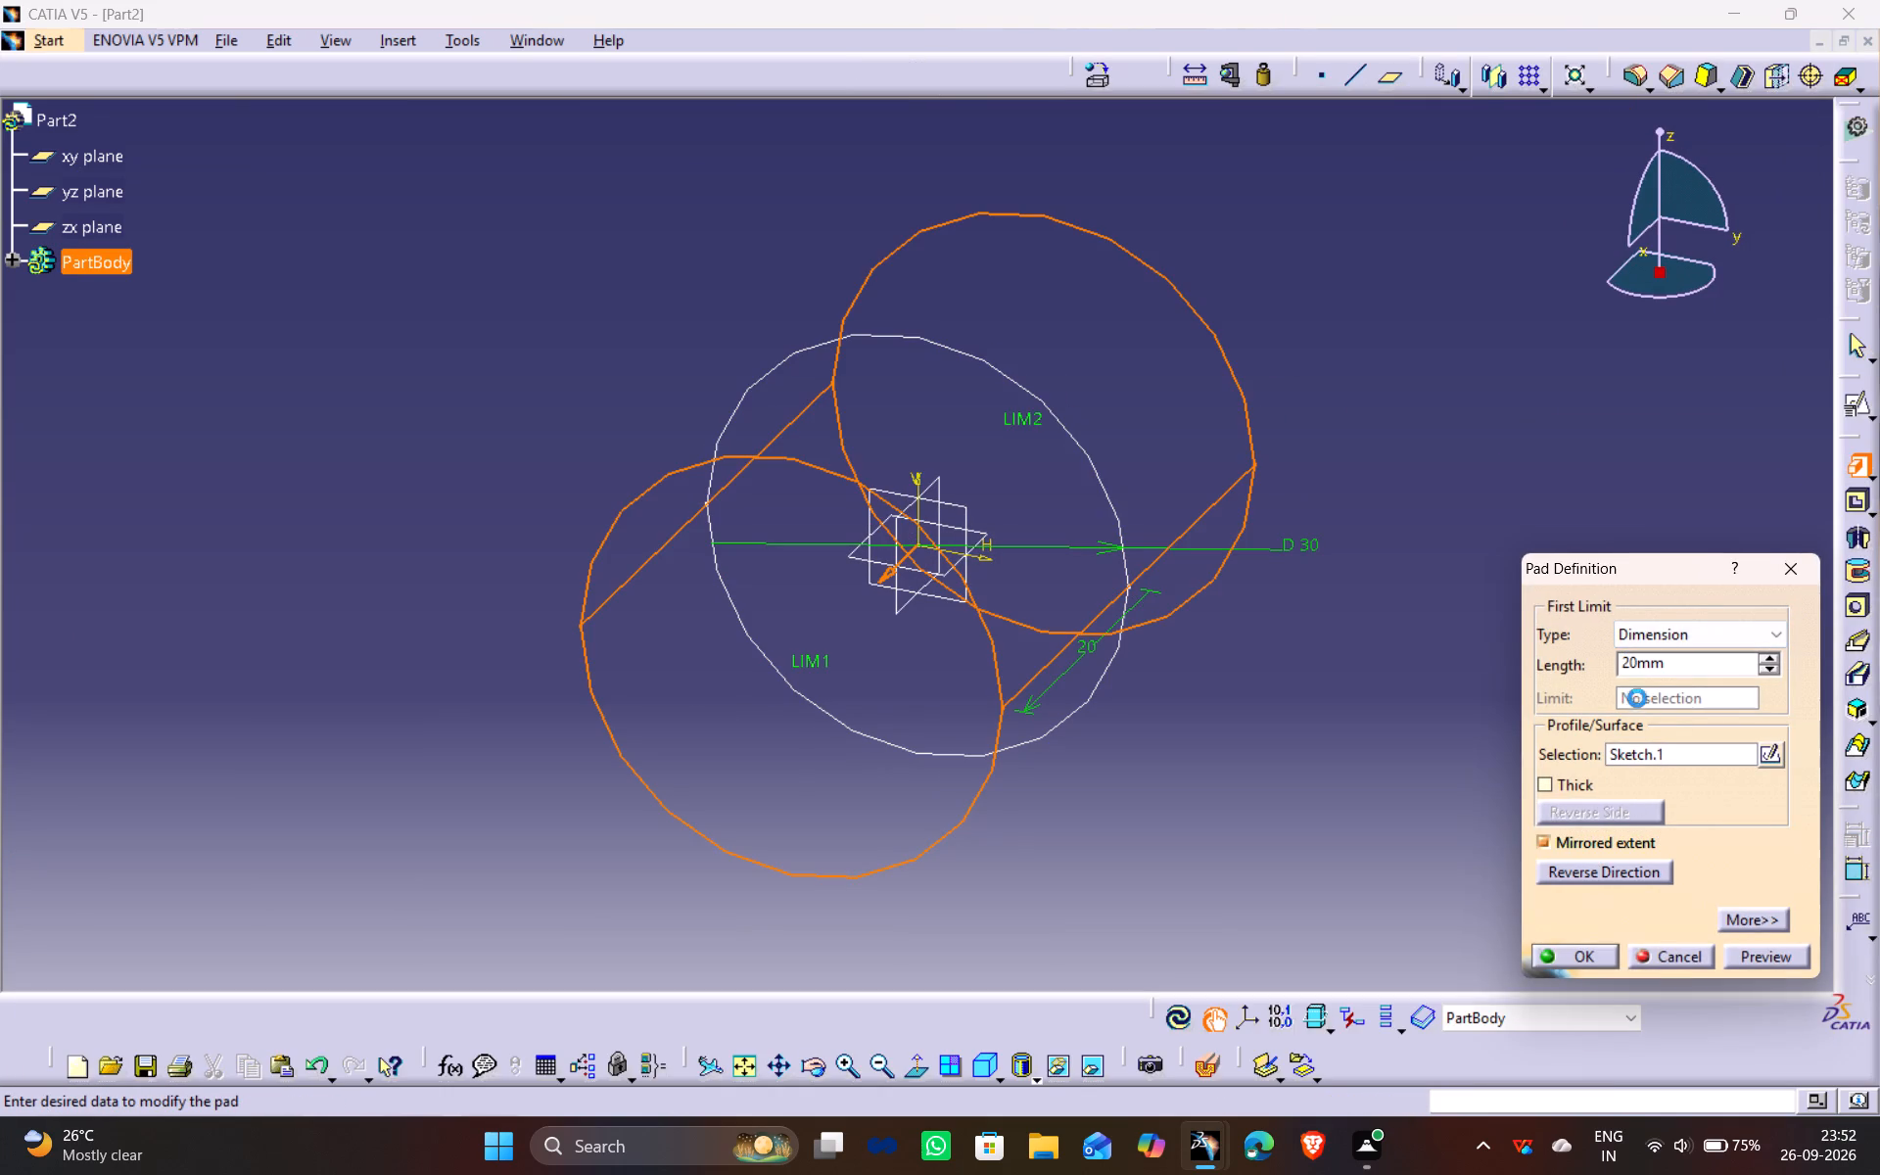
drag(1636, 658, 1522, 685)
key(5)
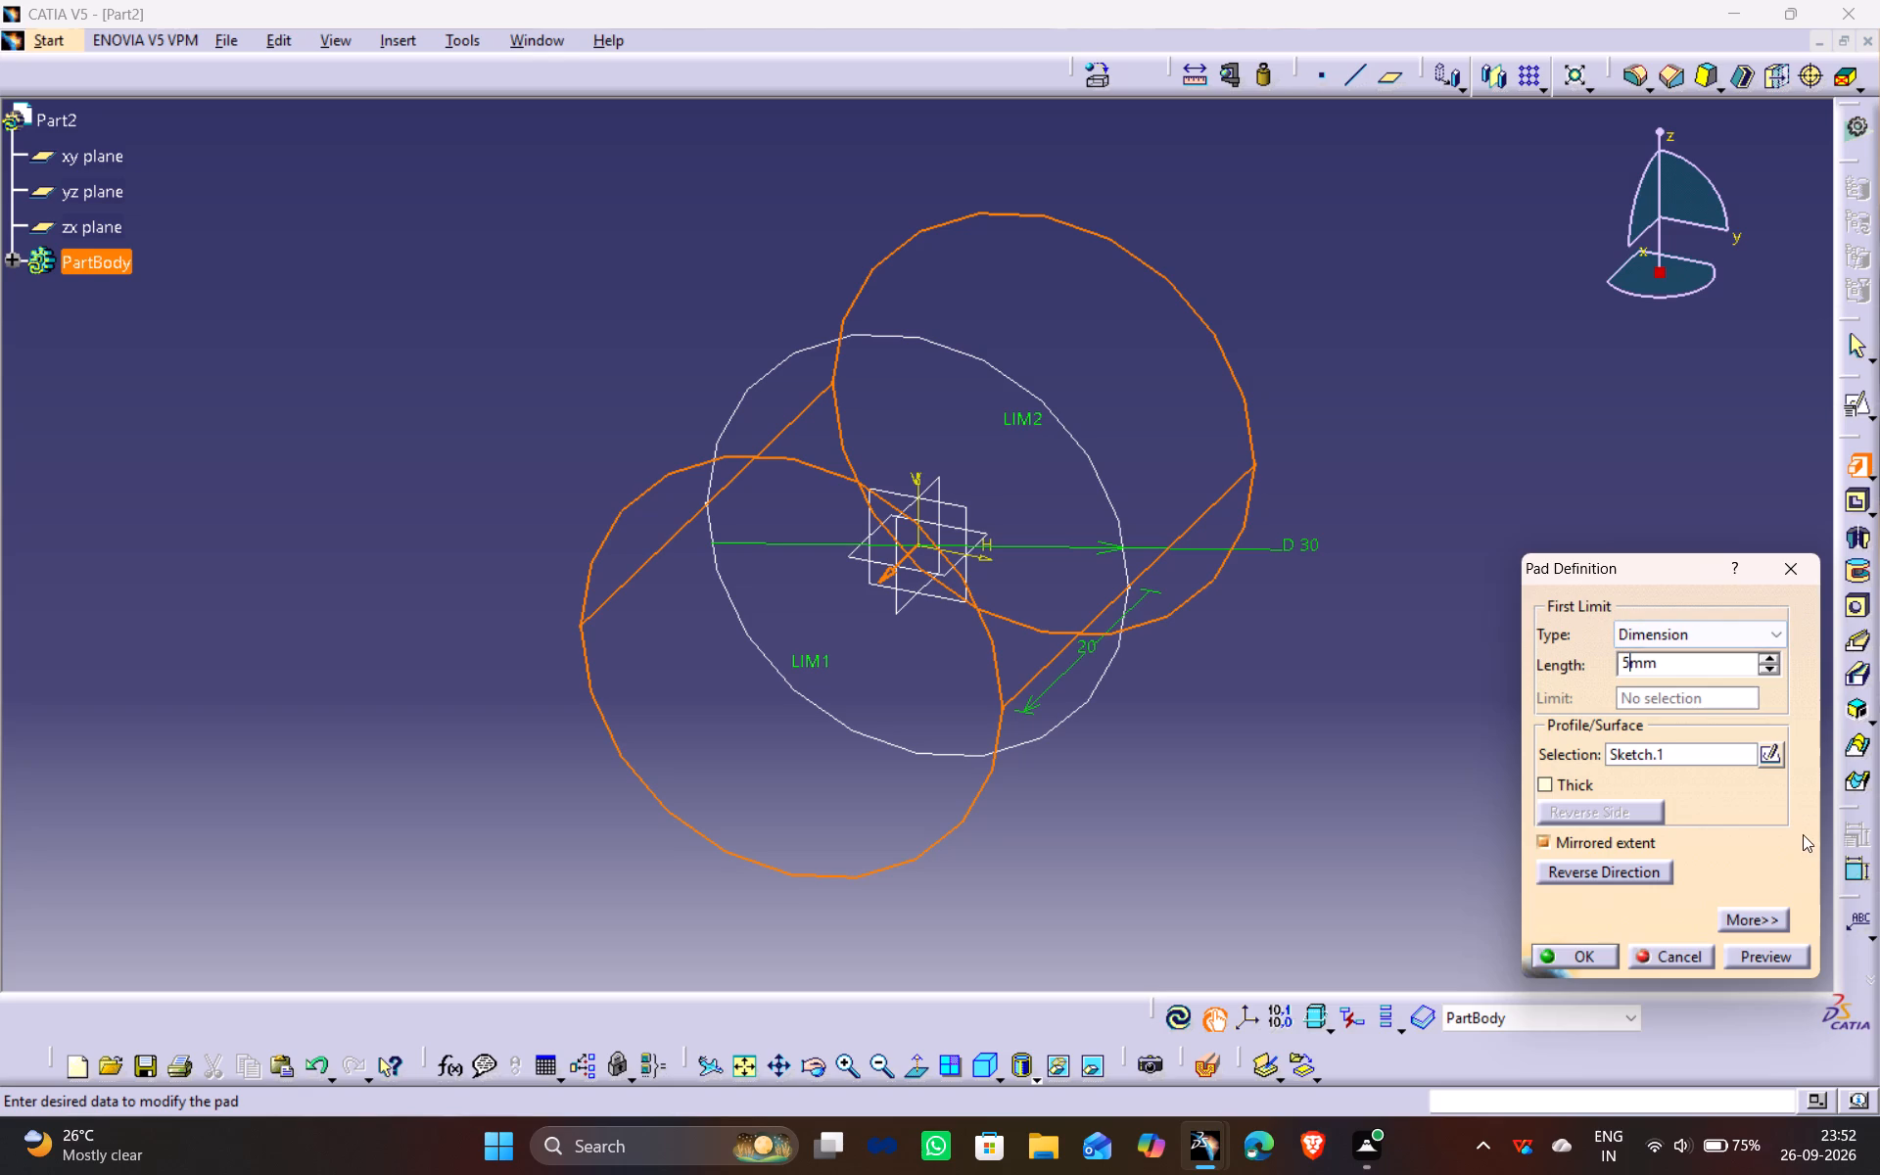
click(1752, 960)
click(1587, 953)
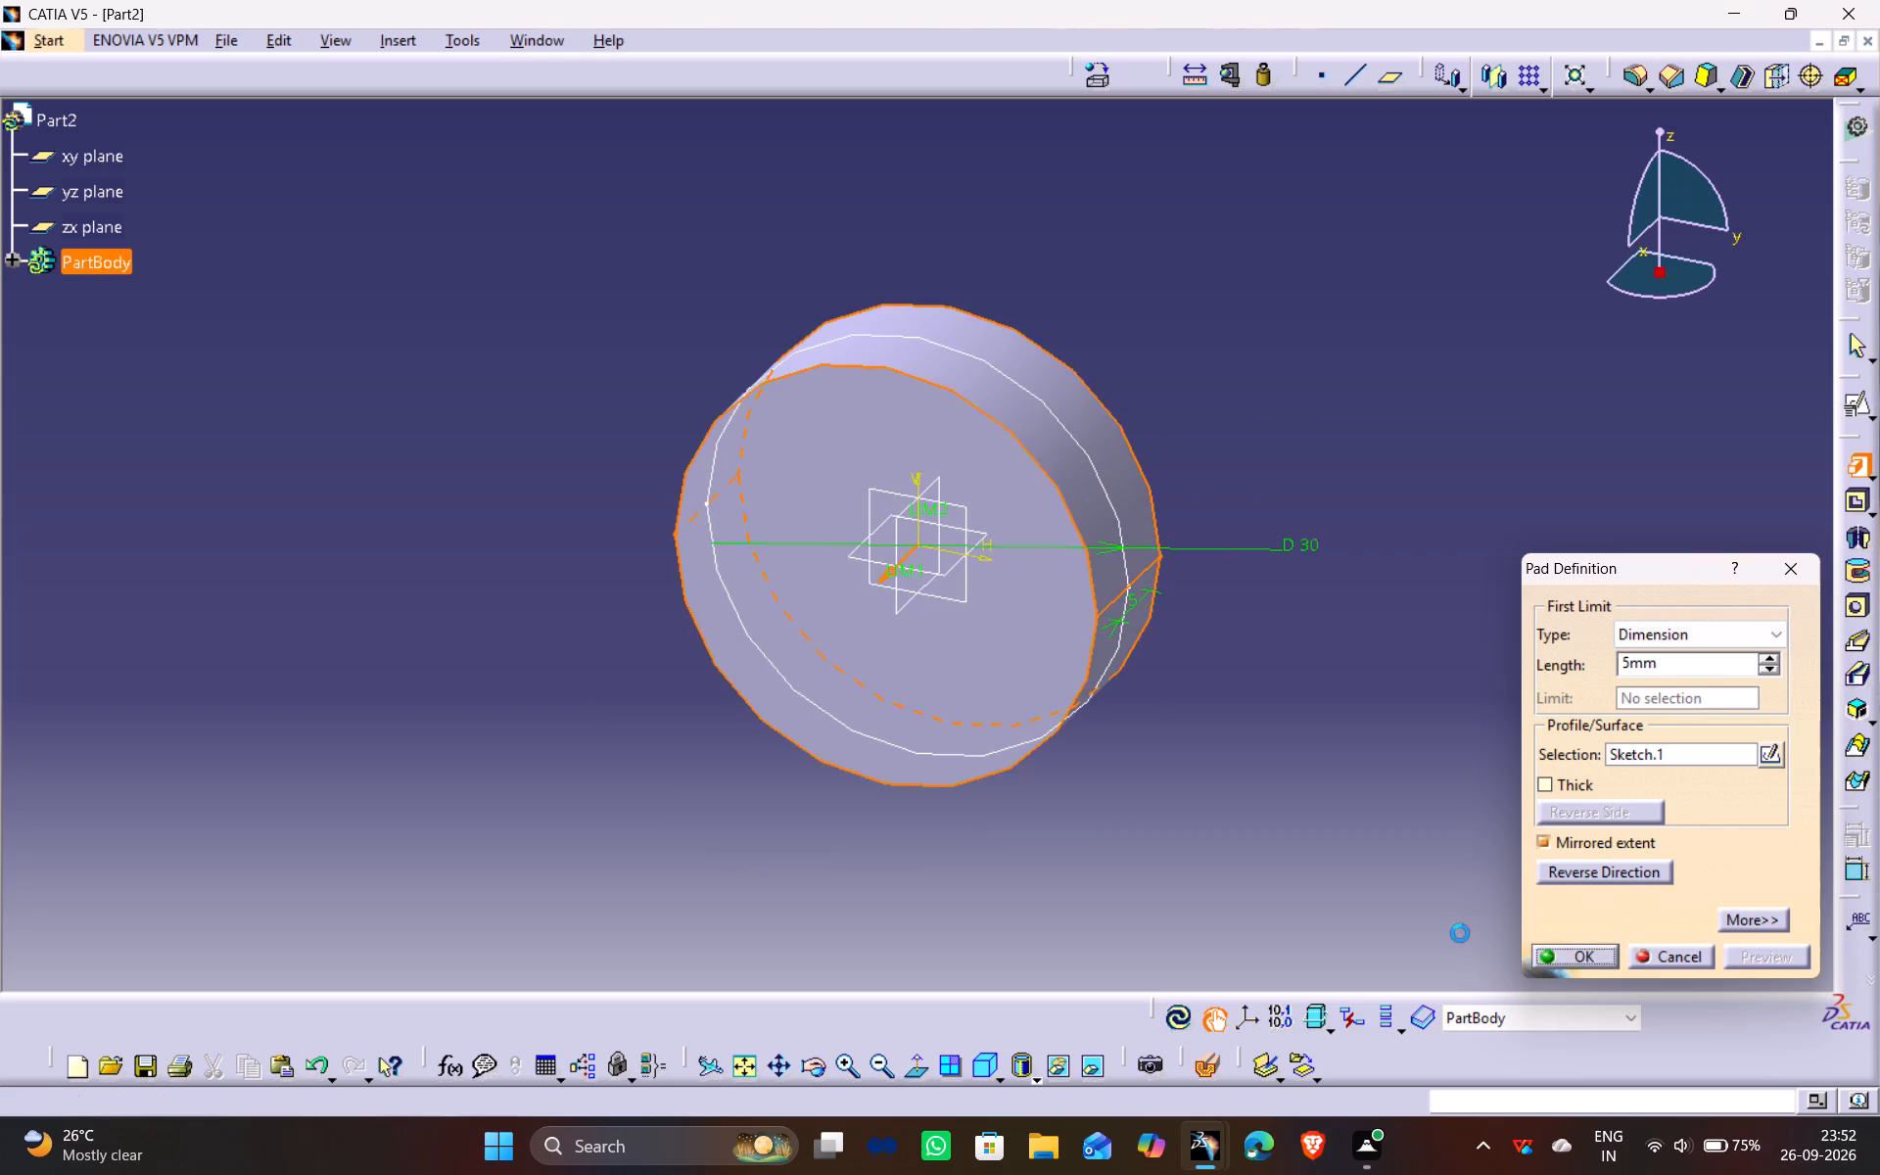
Start a positioned sketch on the cylinder's front face and draw a concentric circle about 17 mm in diameter.
click(993, 667)
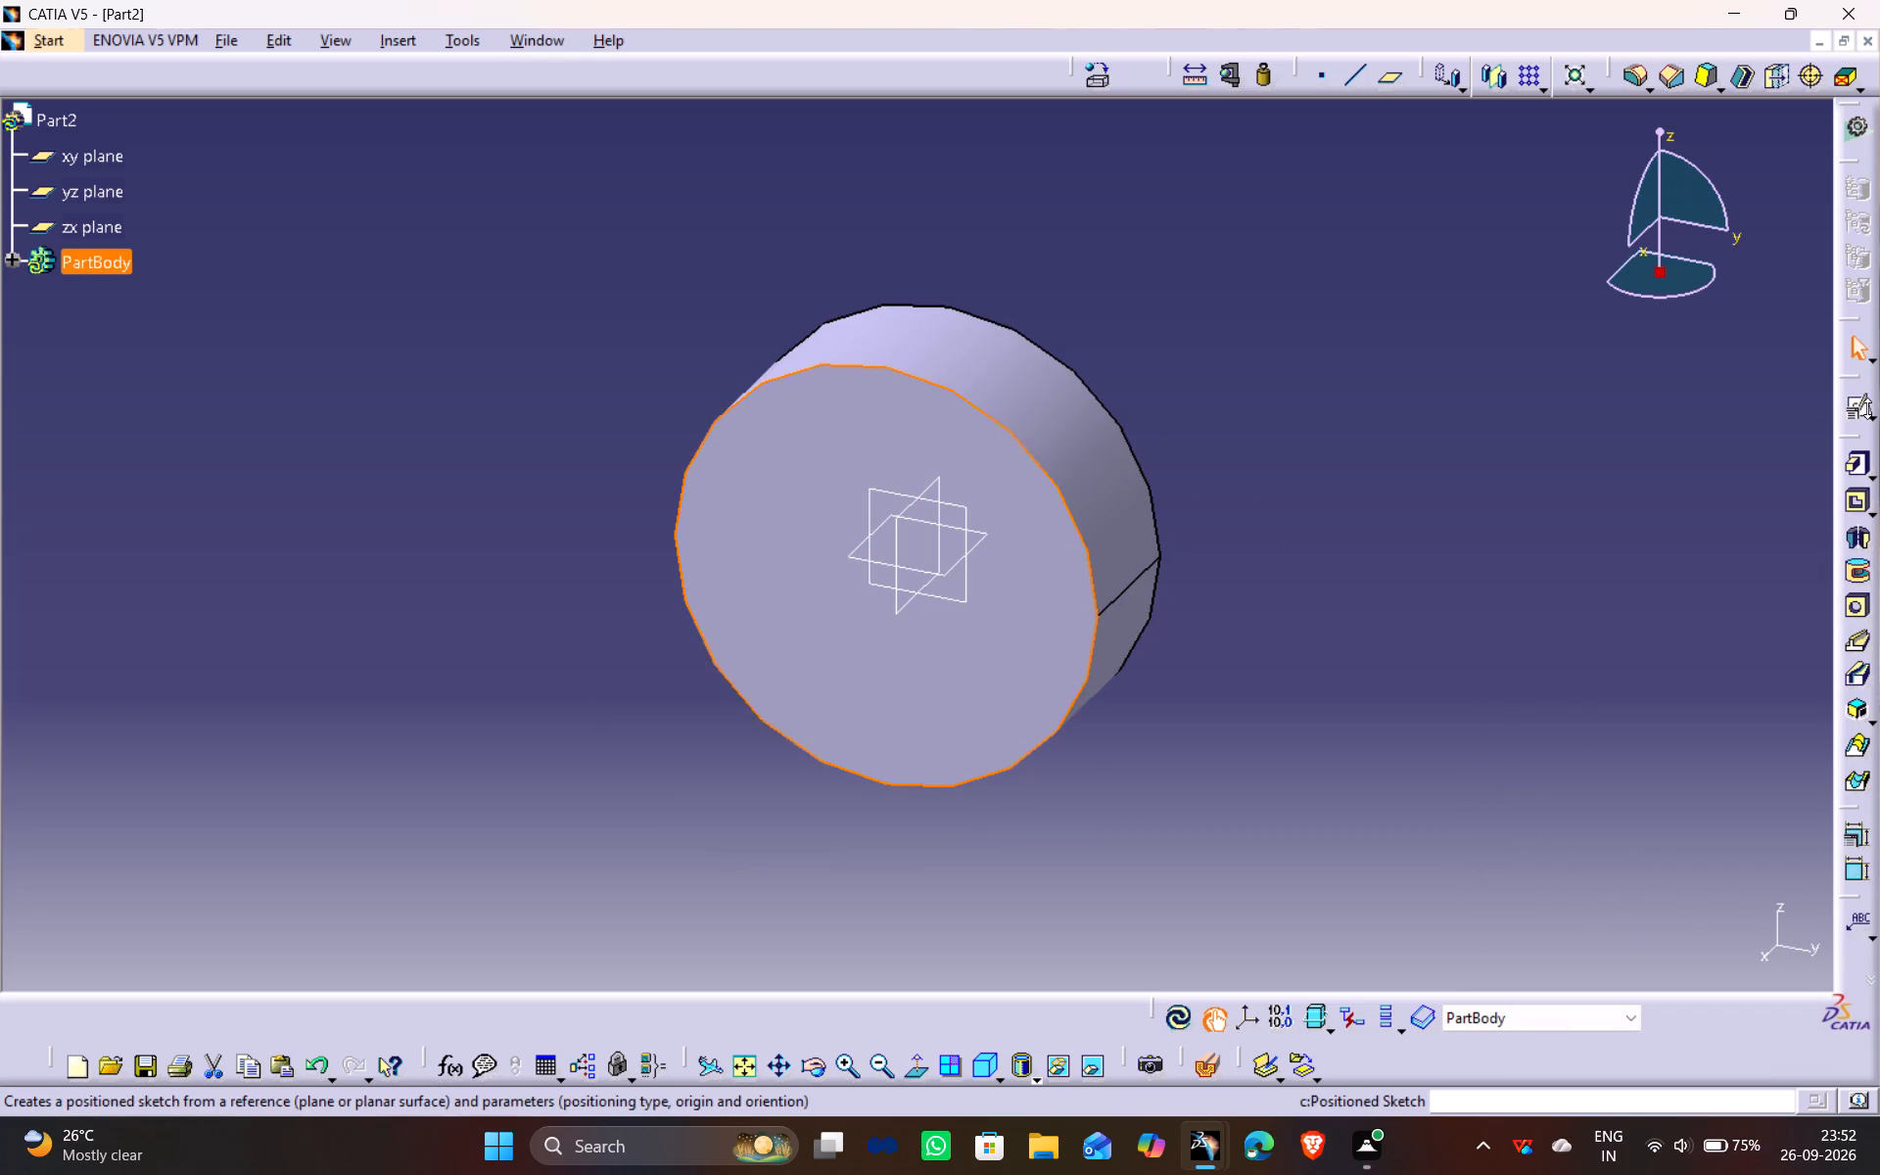
click(1867, 408)
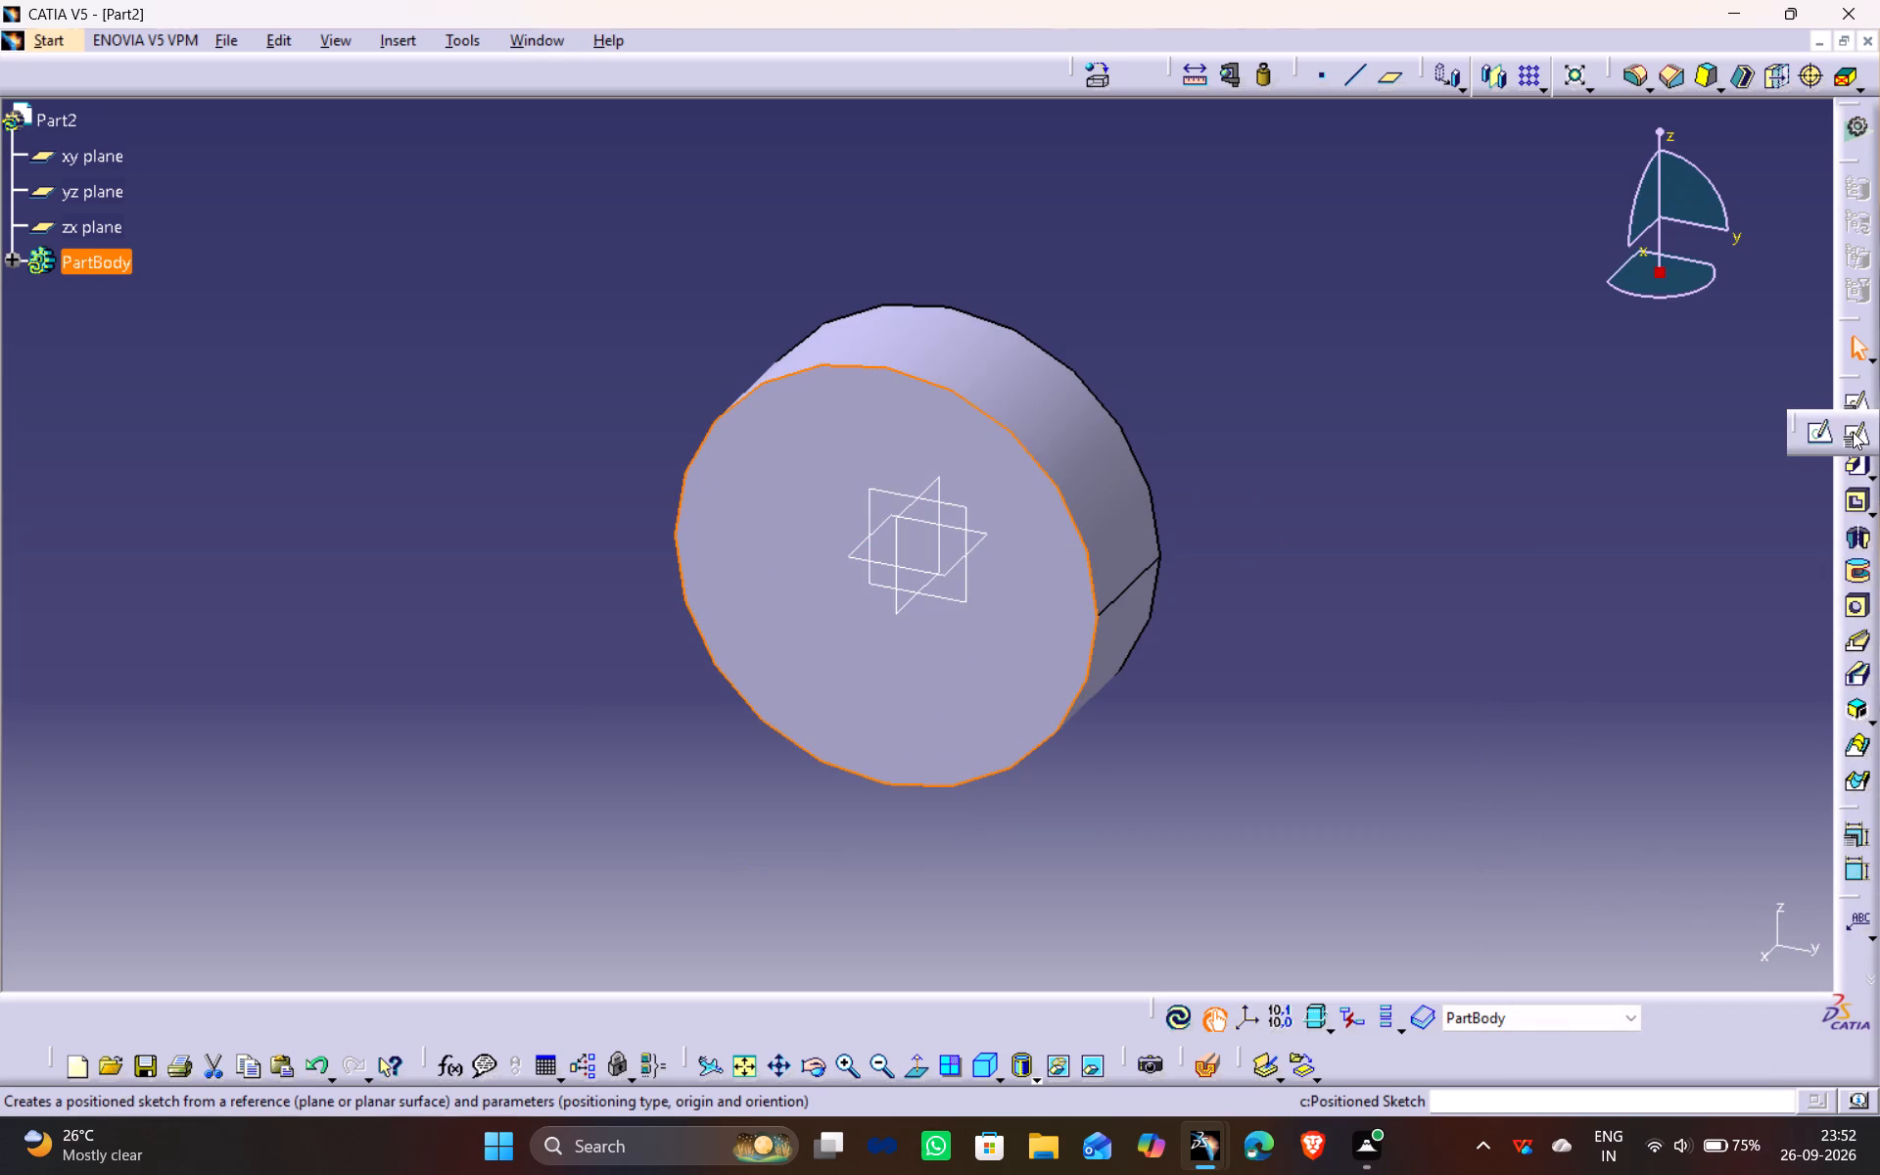
click(1853, 432)
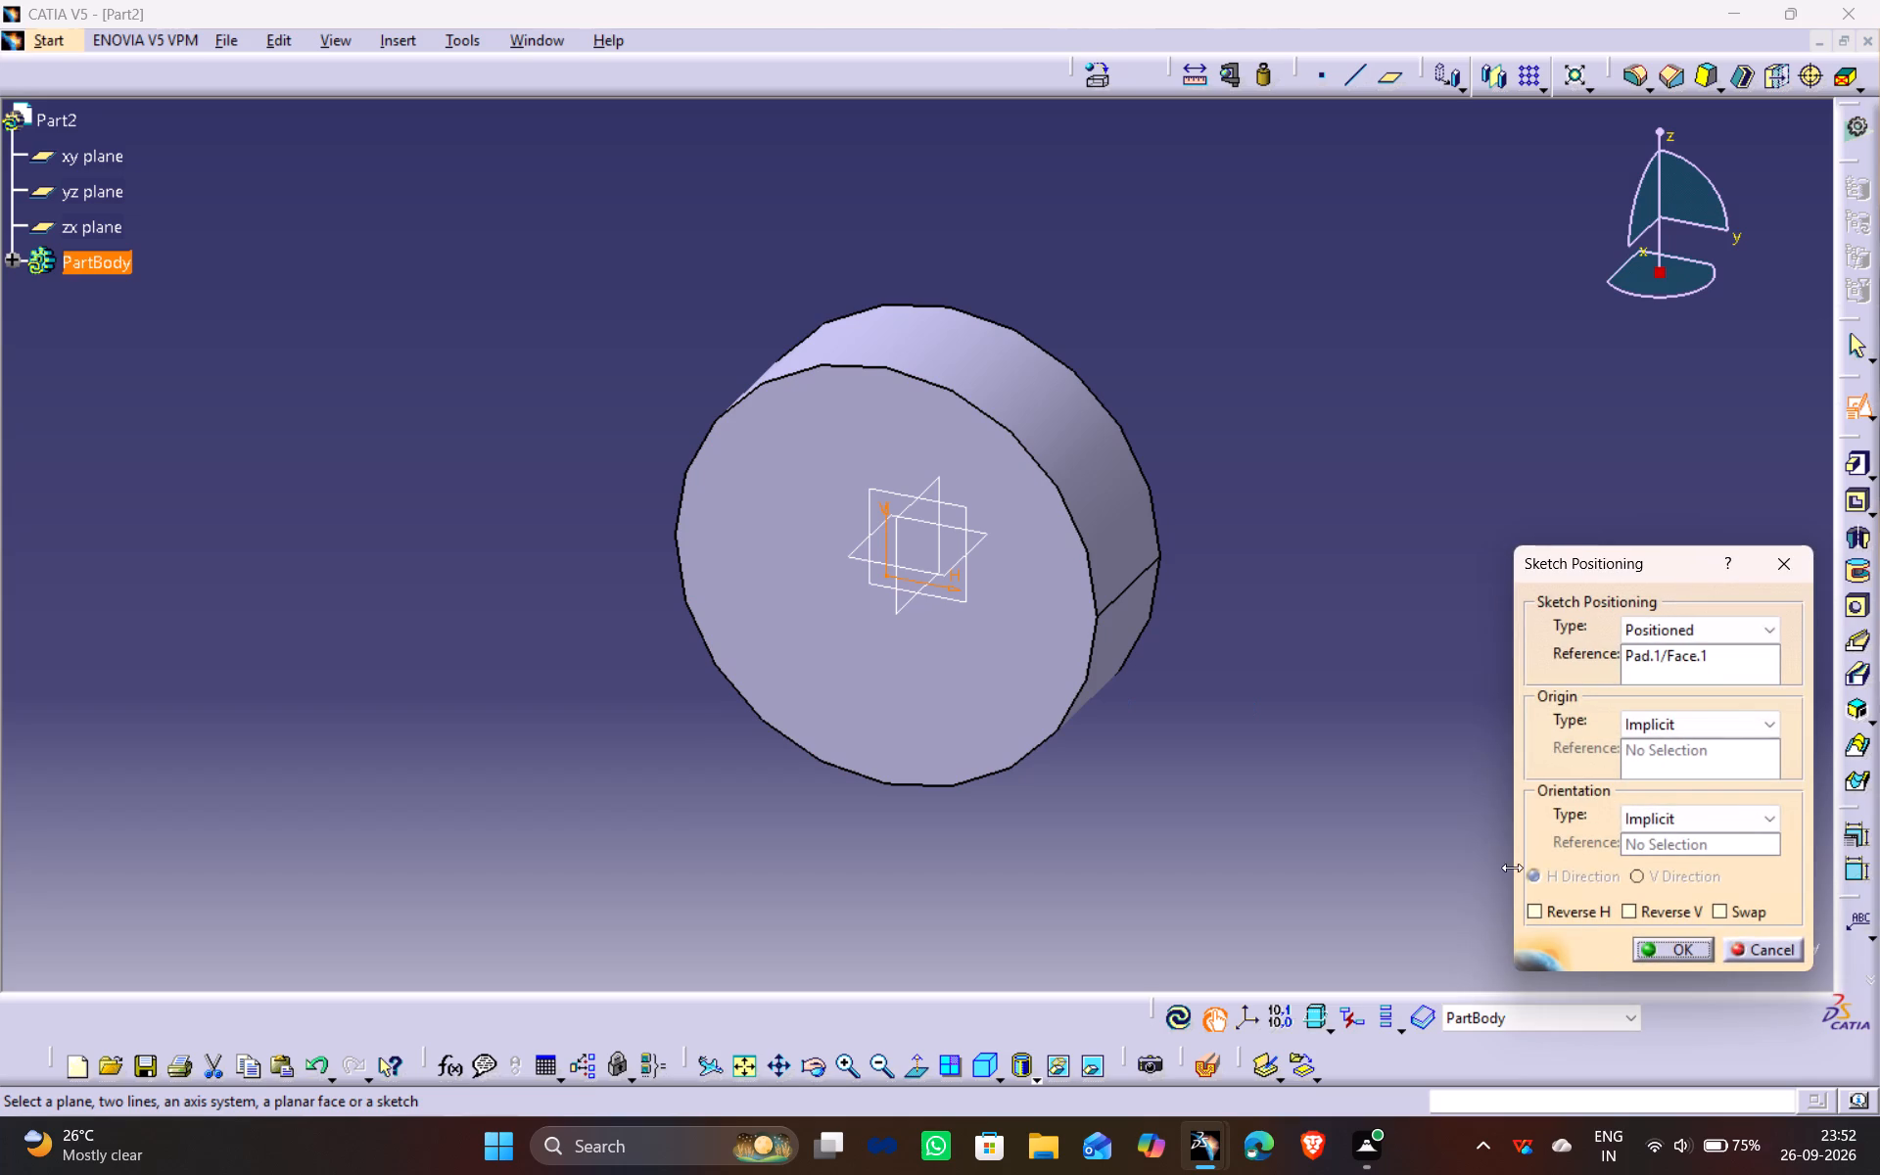
click(1666, 954)
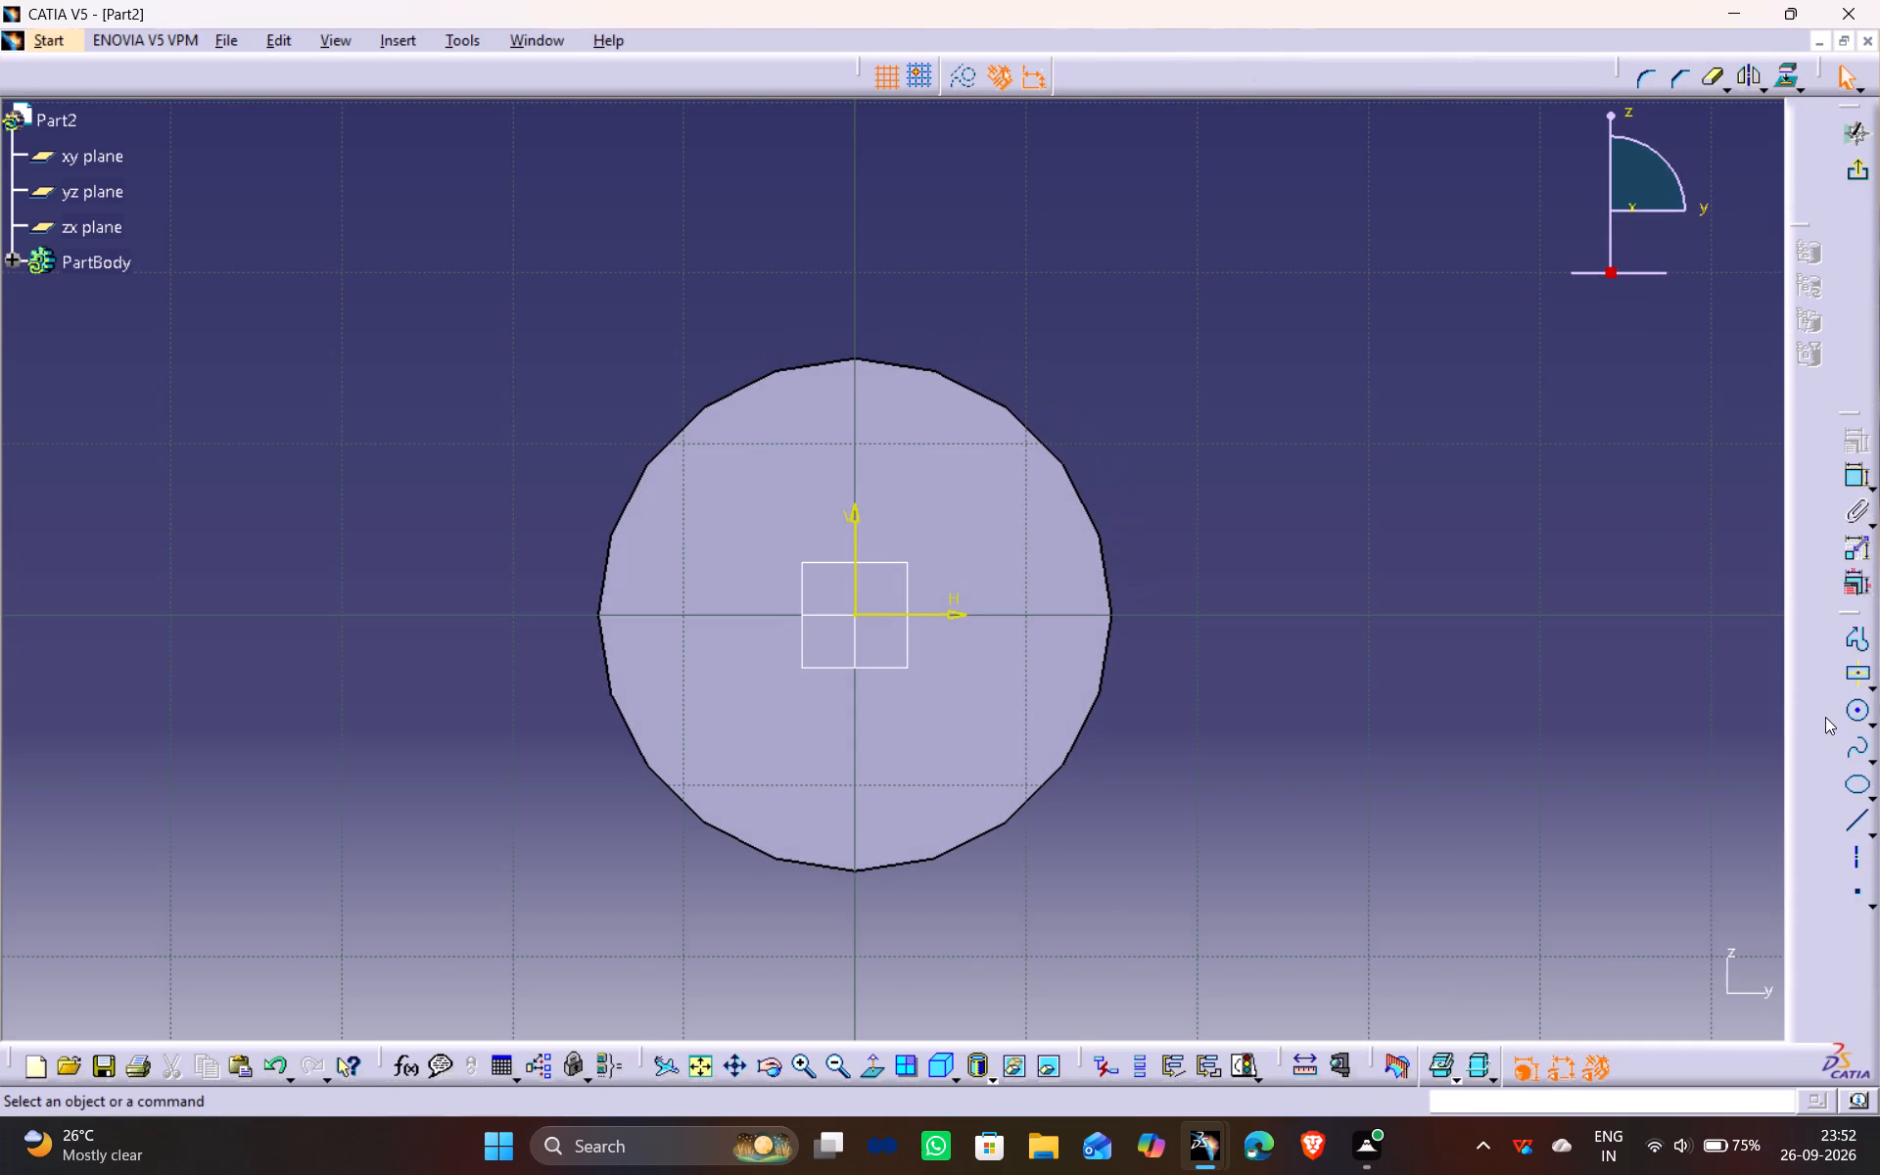
click(1861, 714)
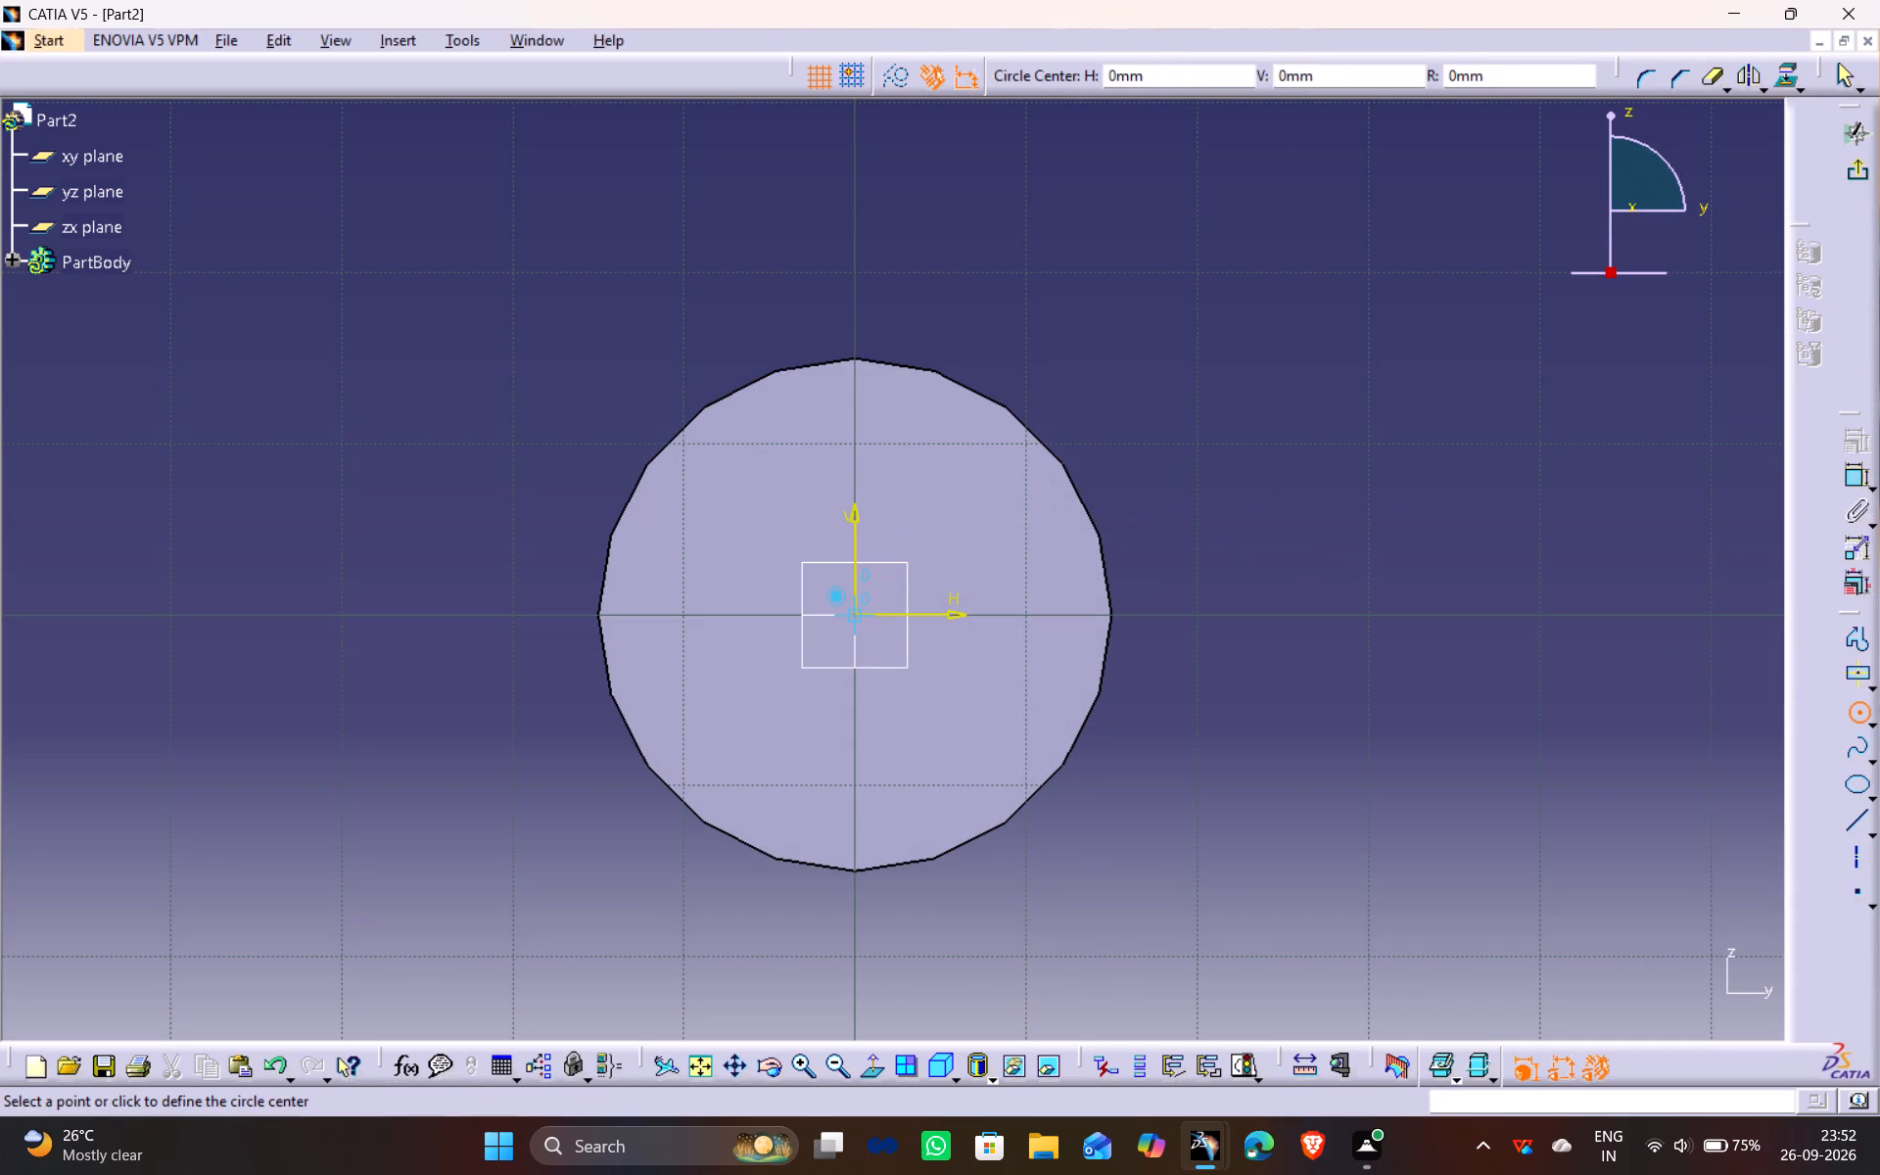
click(852, 612)
click(993, 575)
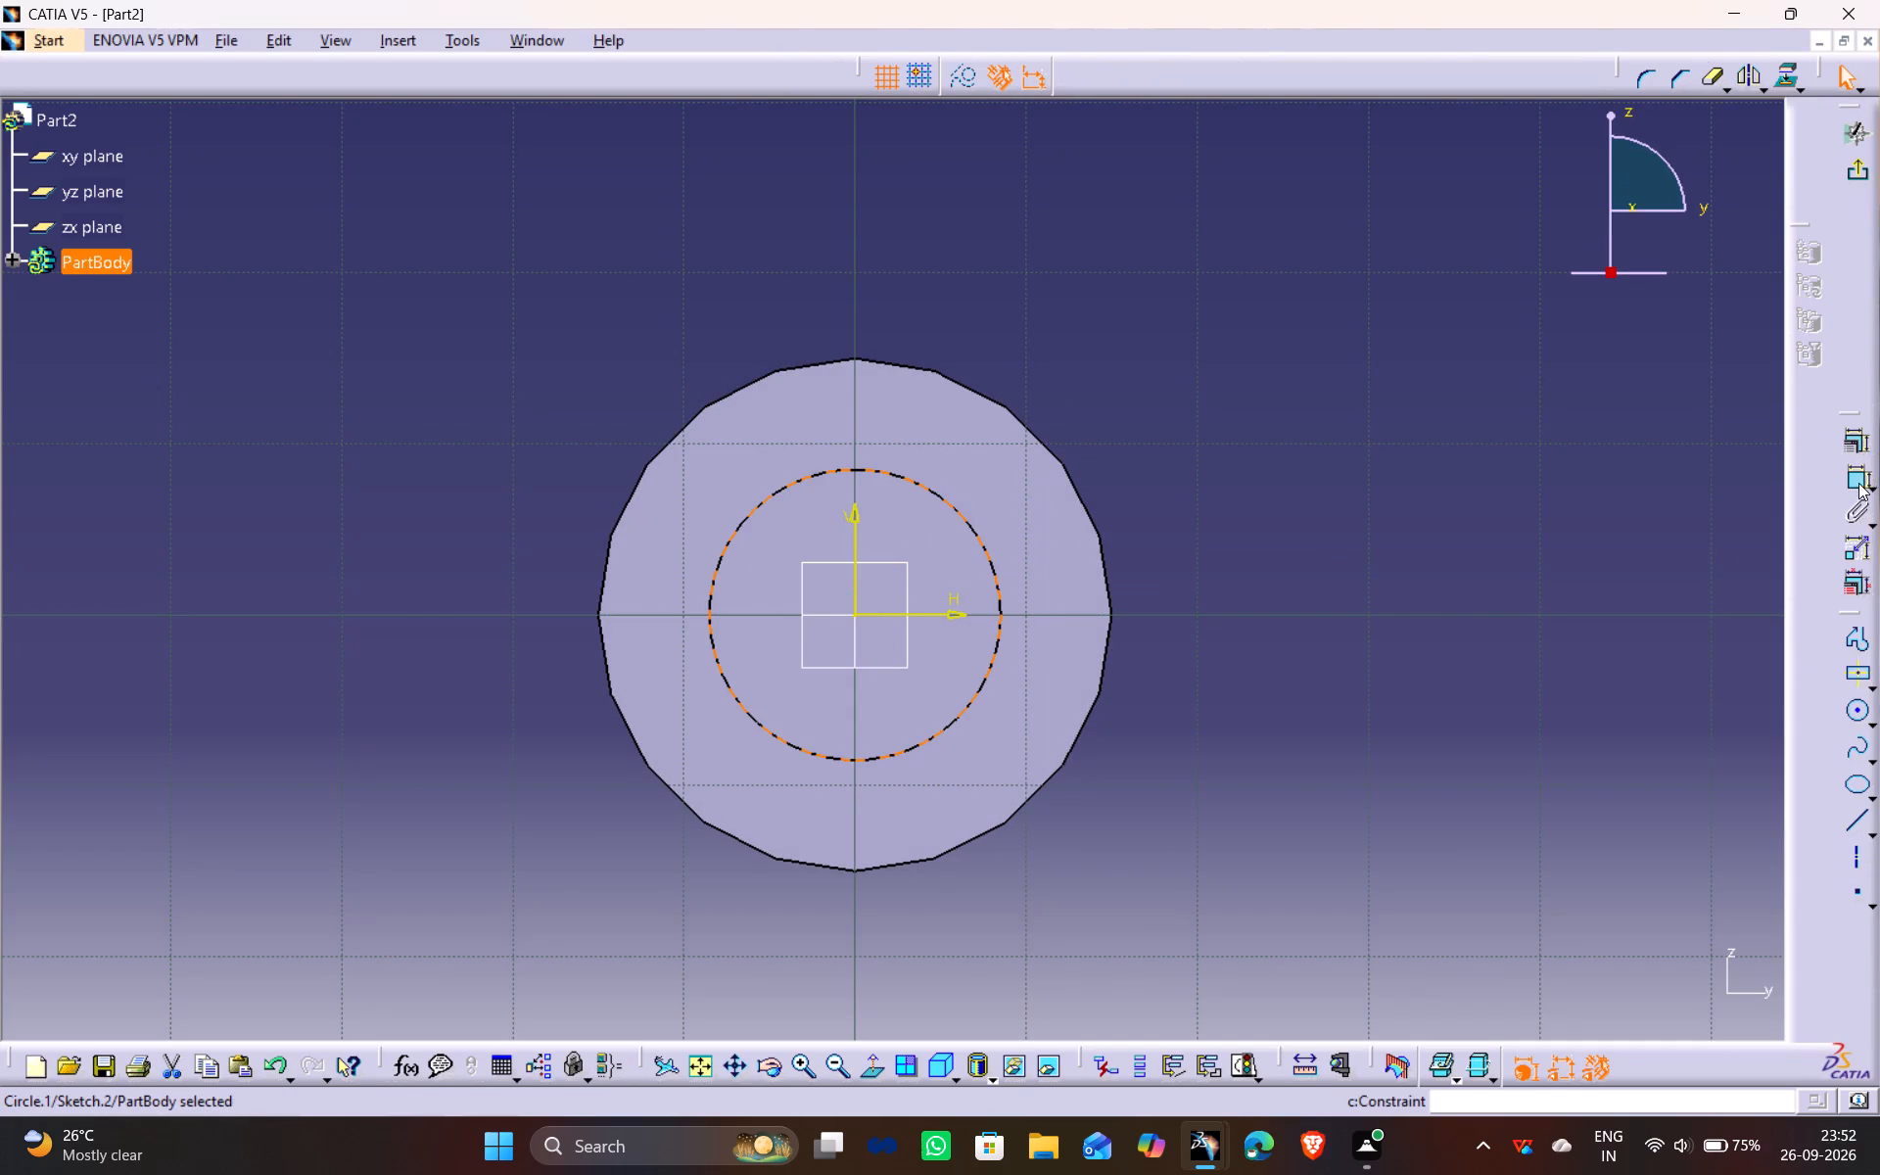
Dimension the inner circle's diameter, set it to 15 mm and exit the sketch.
click(1858, 483)
click(1453, 440)
double_click(1459, 435)
key(1)
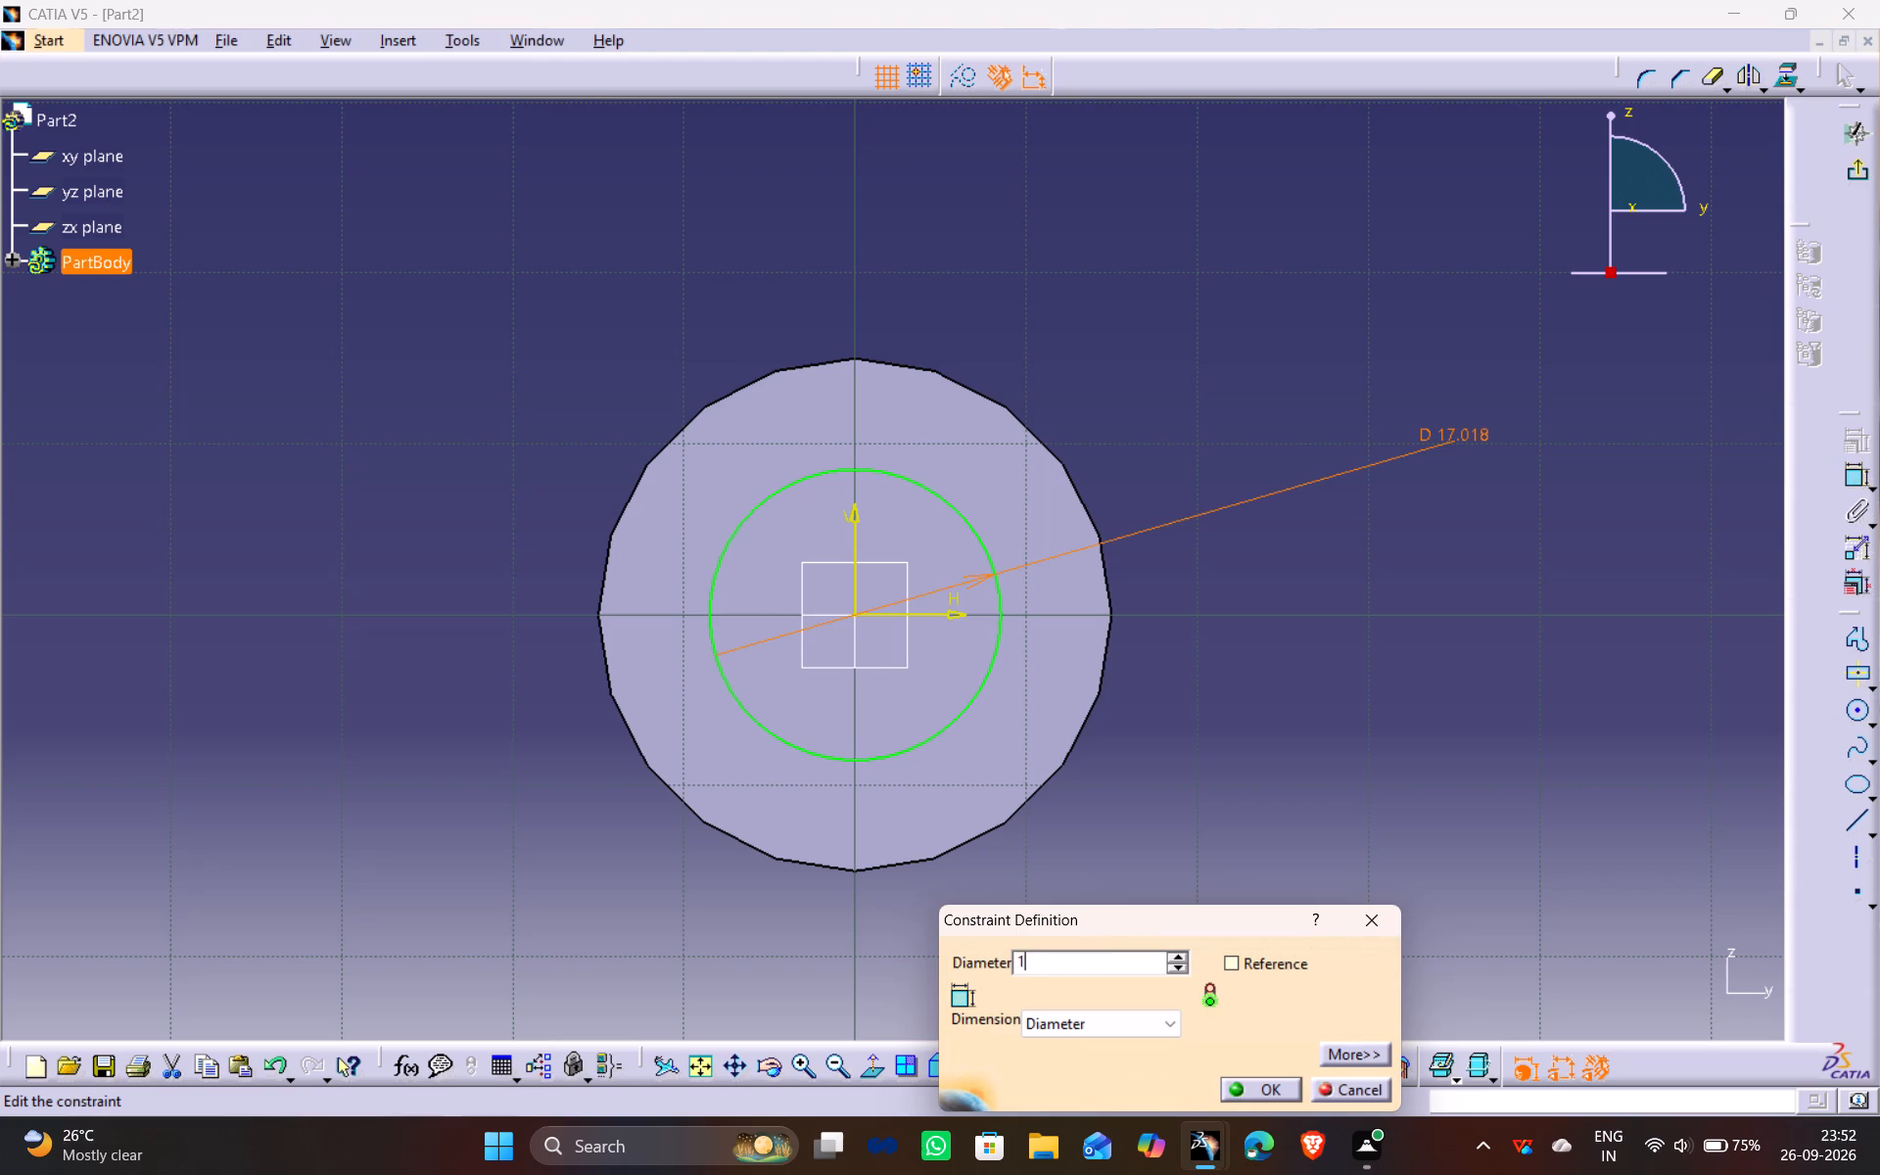
key(5)
key(Return)
click(1388, 417)
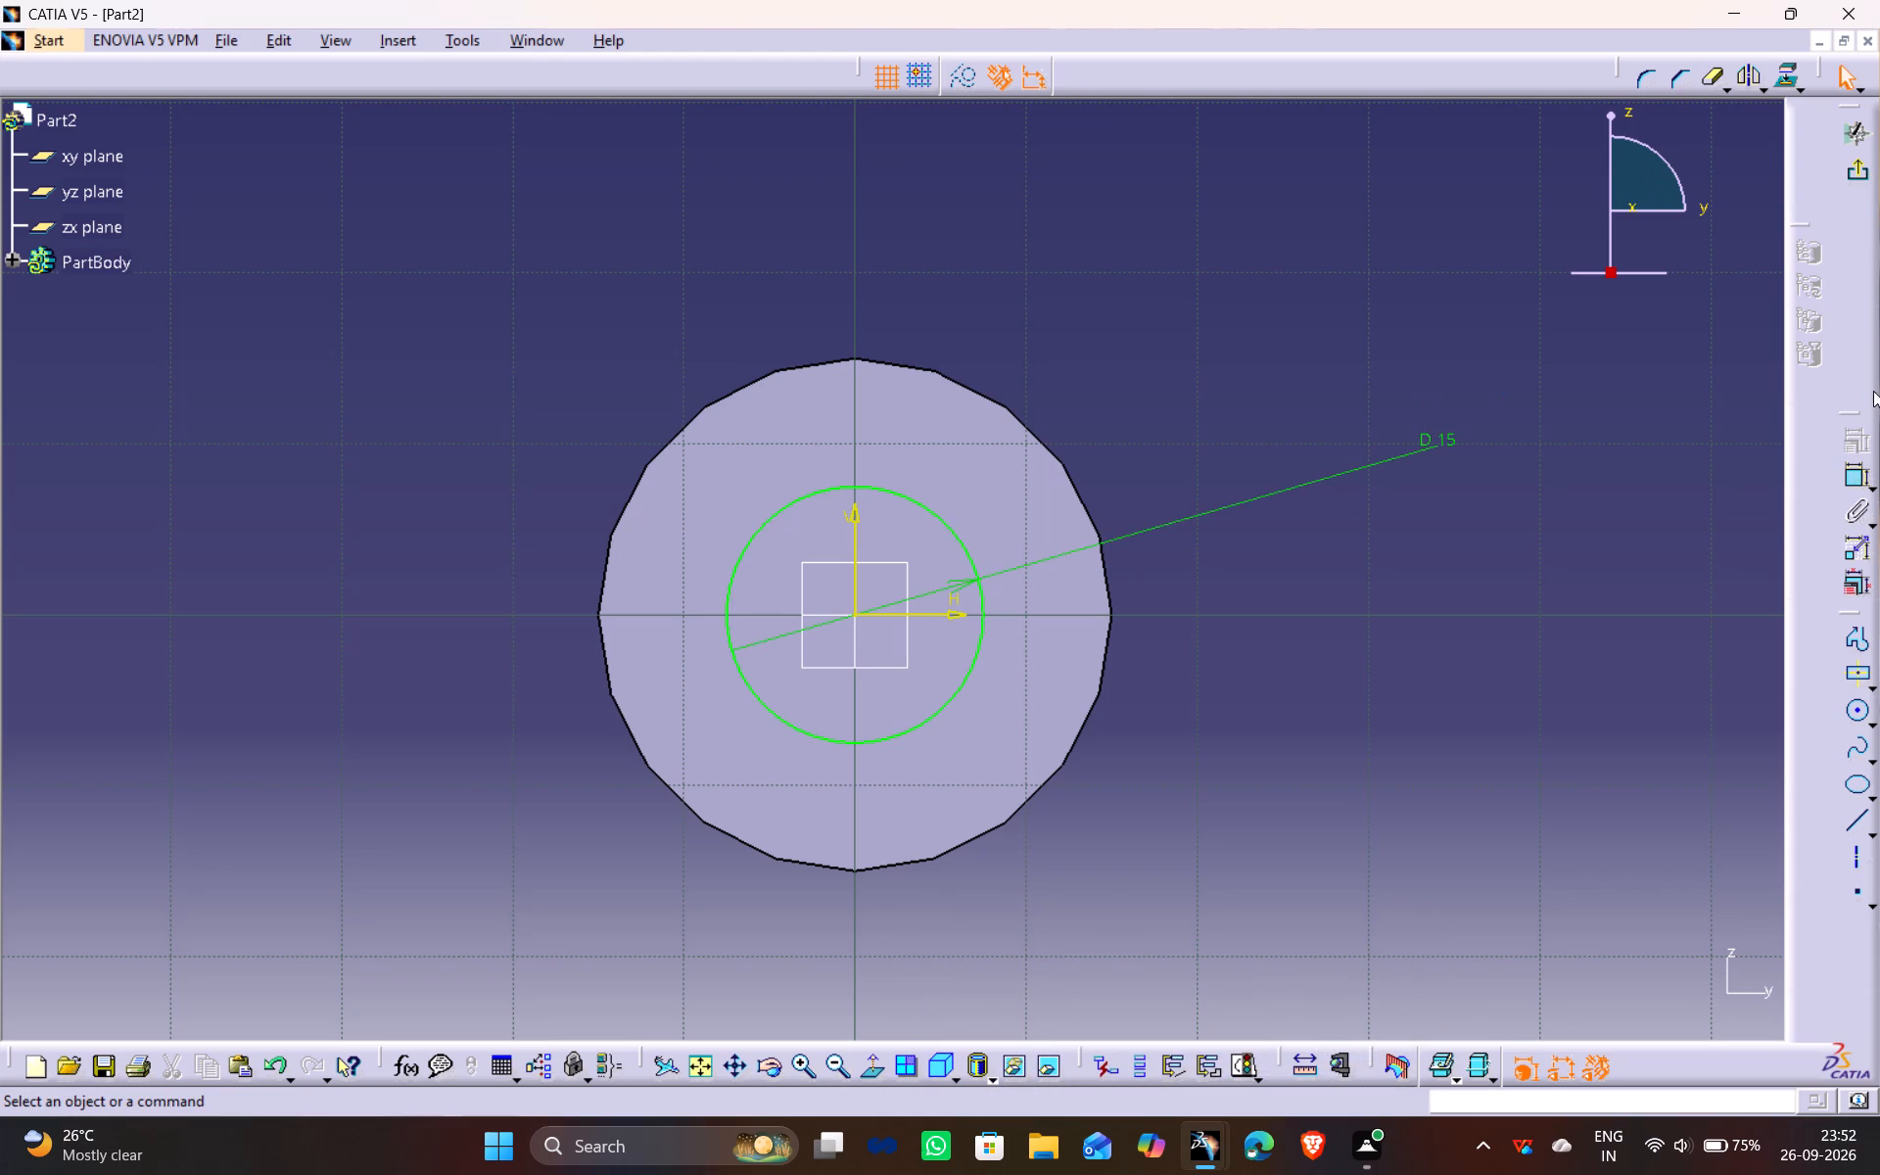
click(1859, 174)
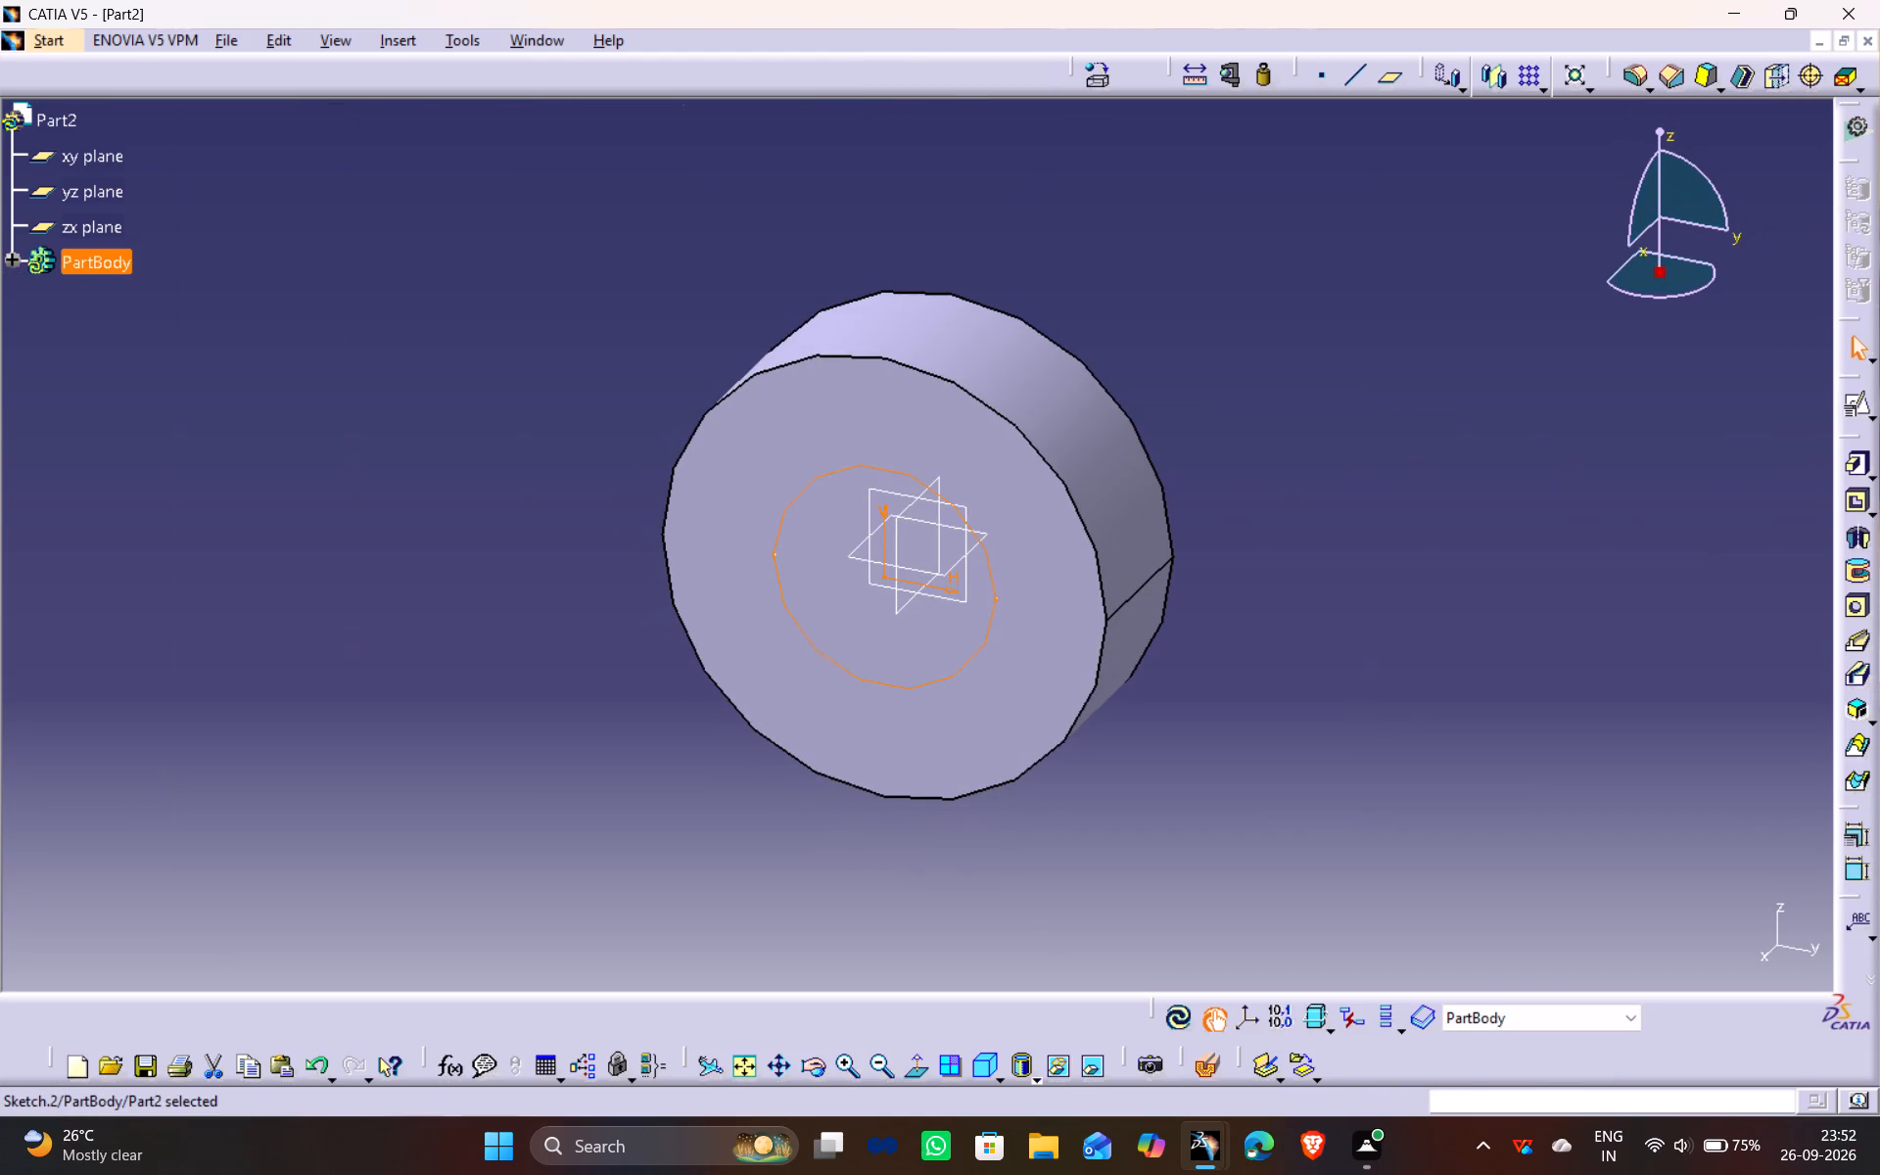
Pad the 15 mm circle on the disc's front face with a length of 20 mm.
click(1866, 468)
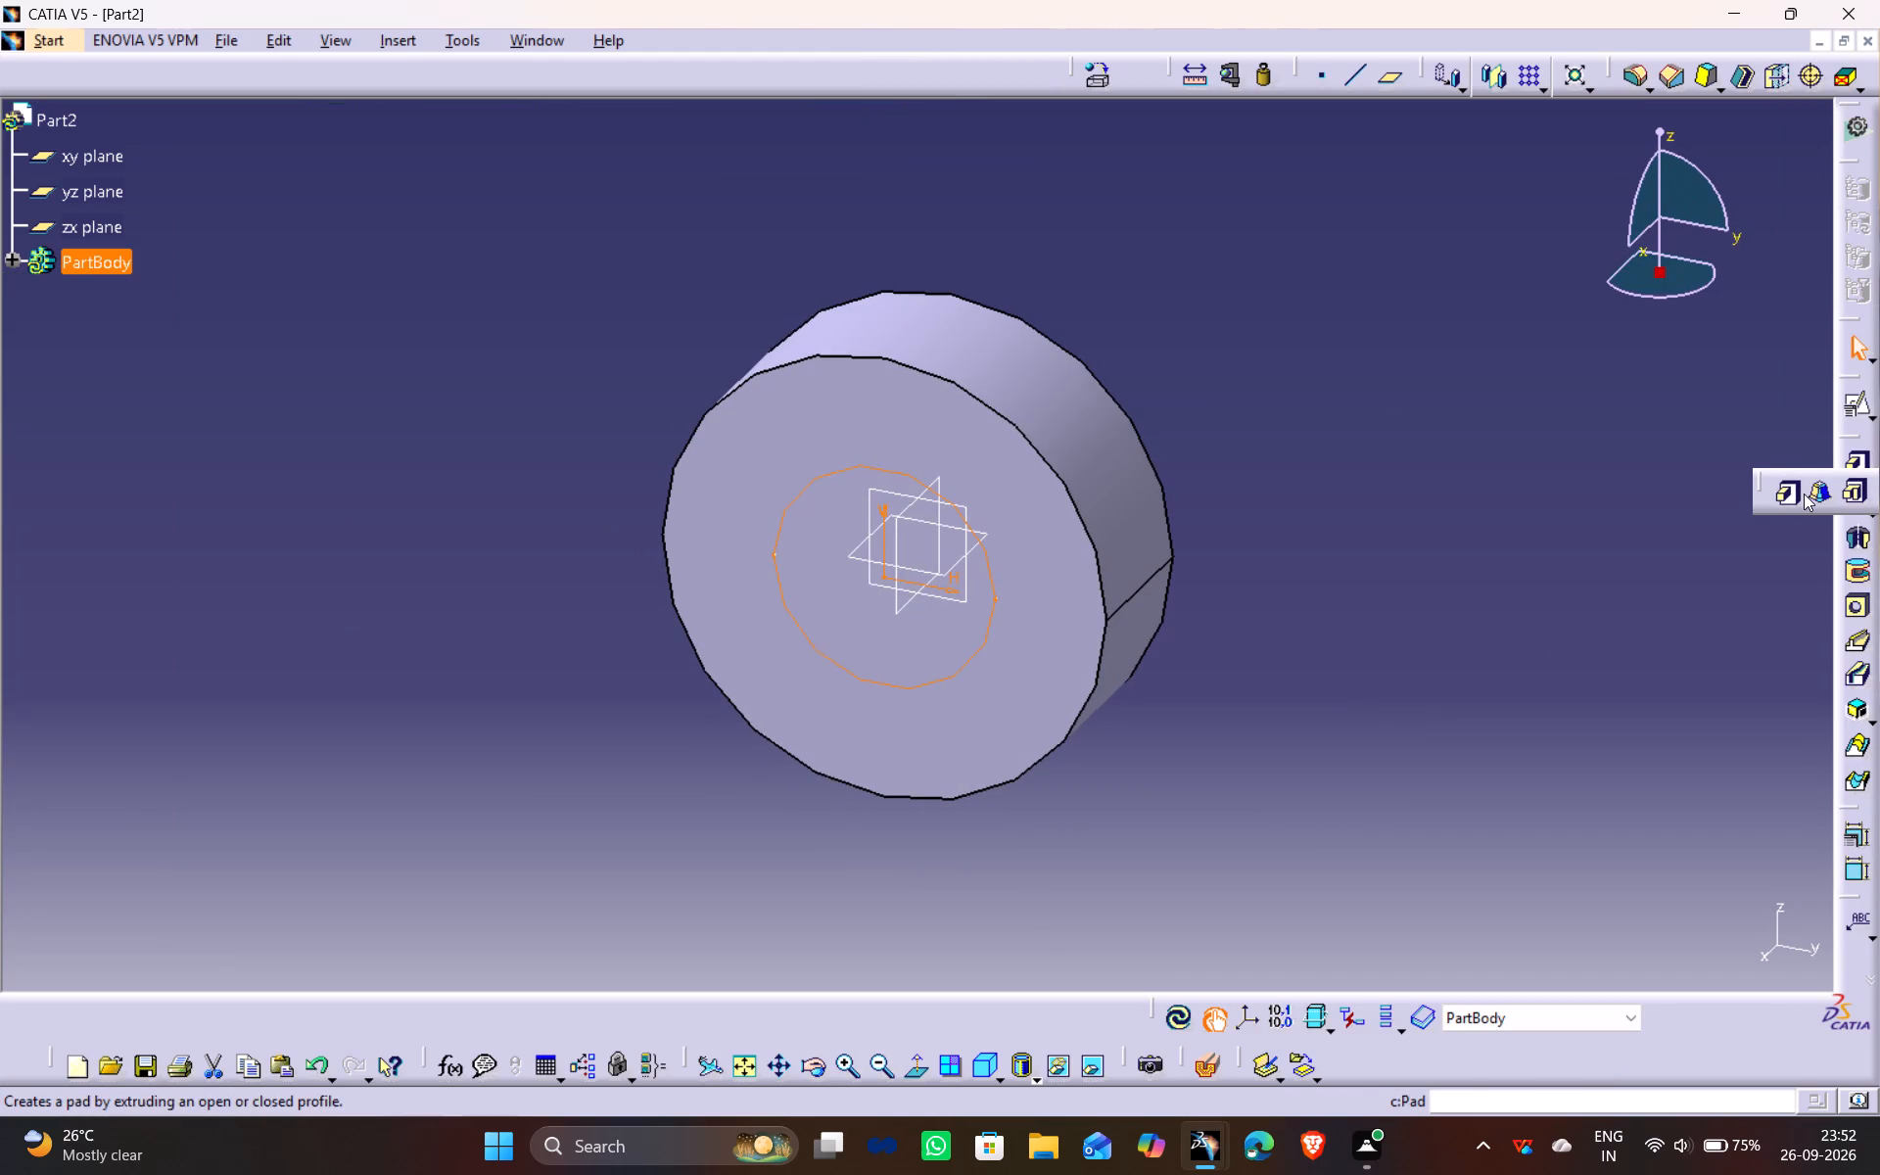
click(1781, 493)
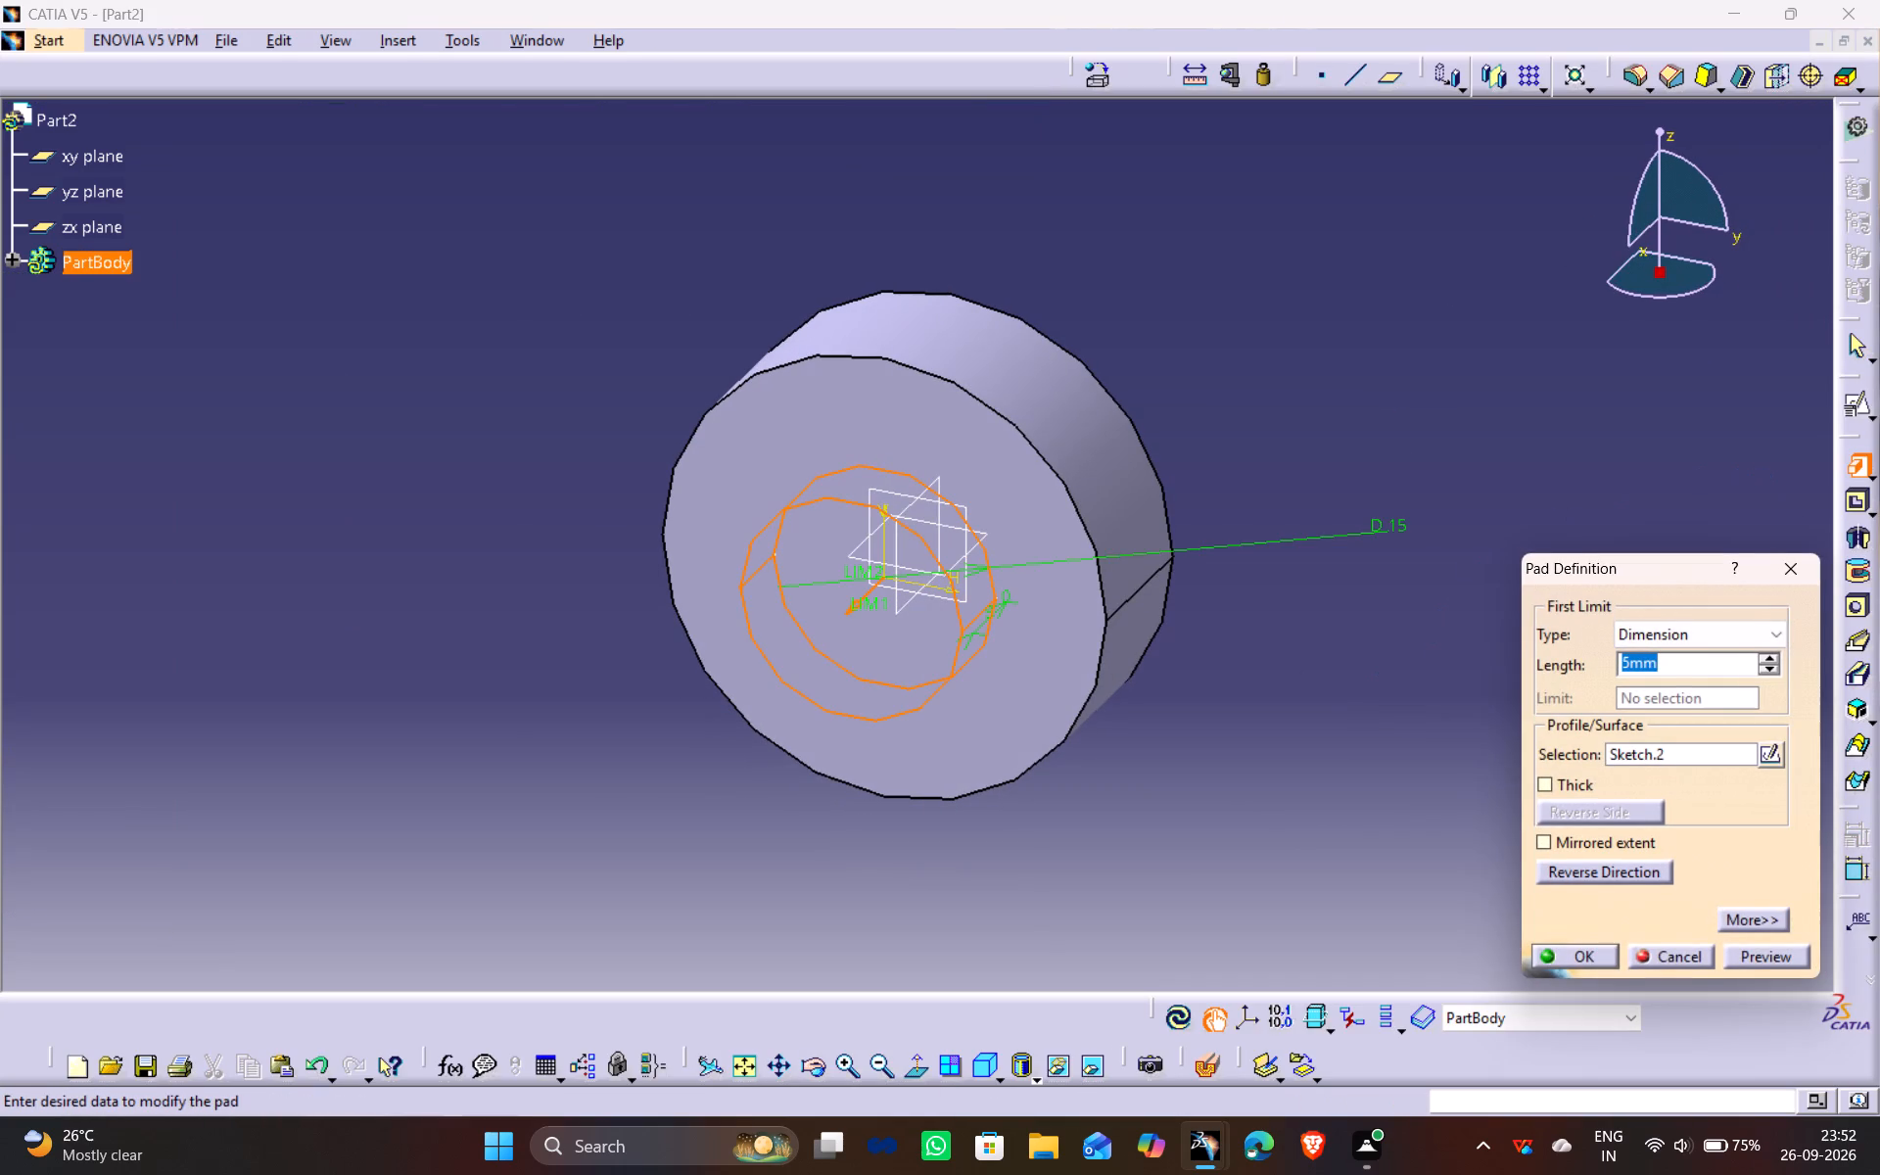
drag(1631, 662, 1533, 660)
key(2)
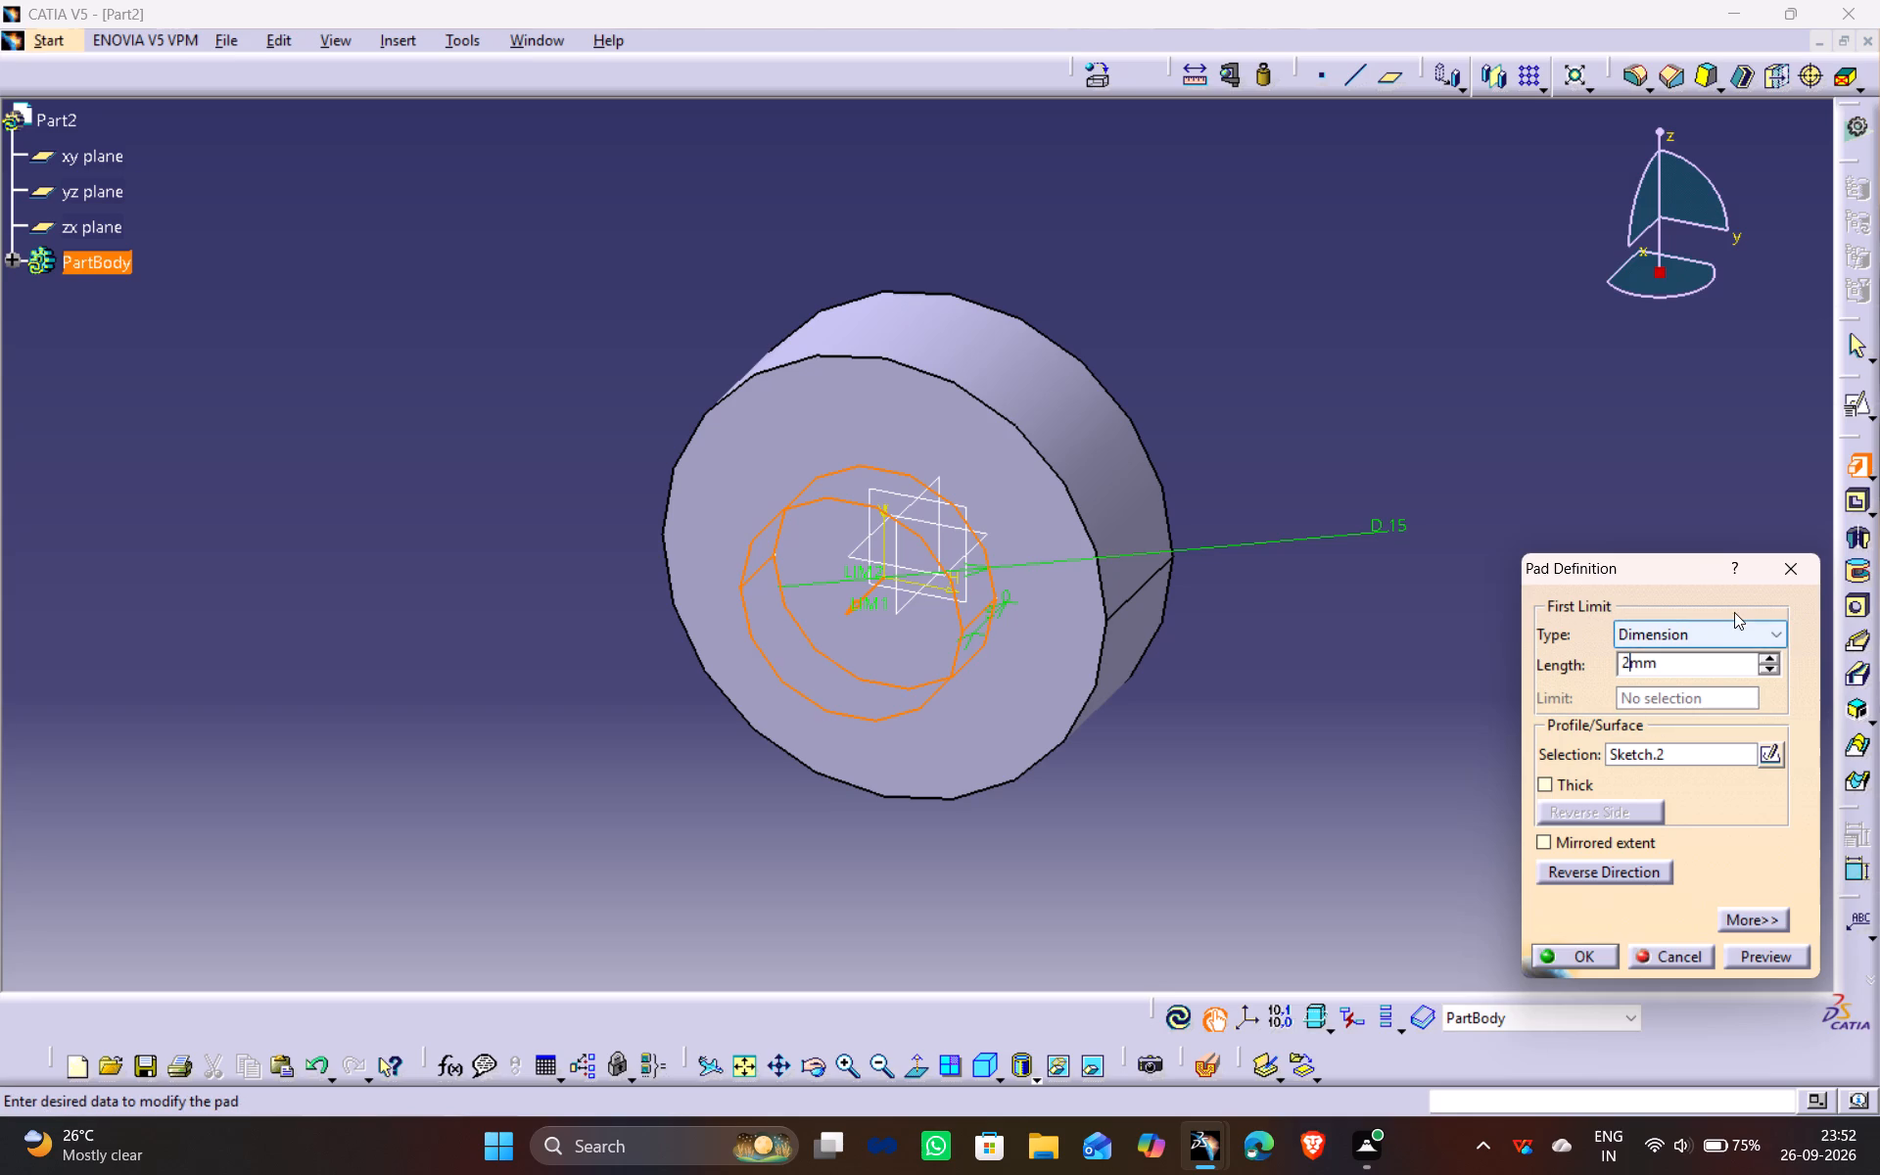
key(minus)
key(BackSpace)
key(0)
click(1765, 956)
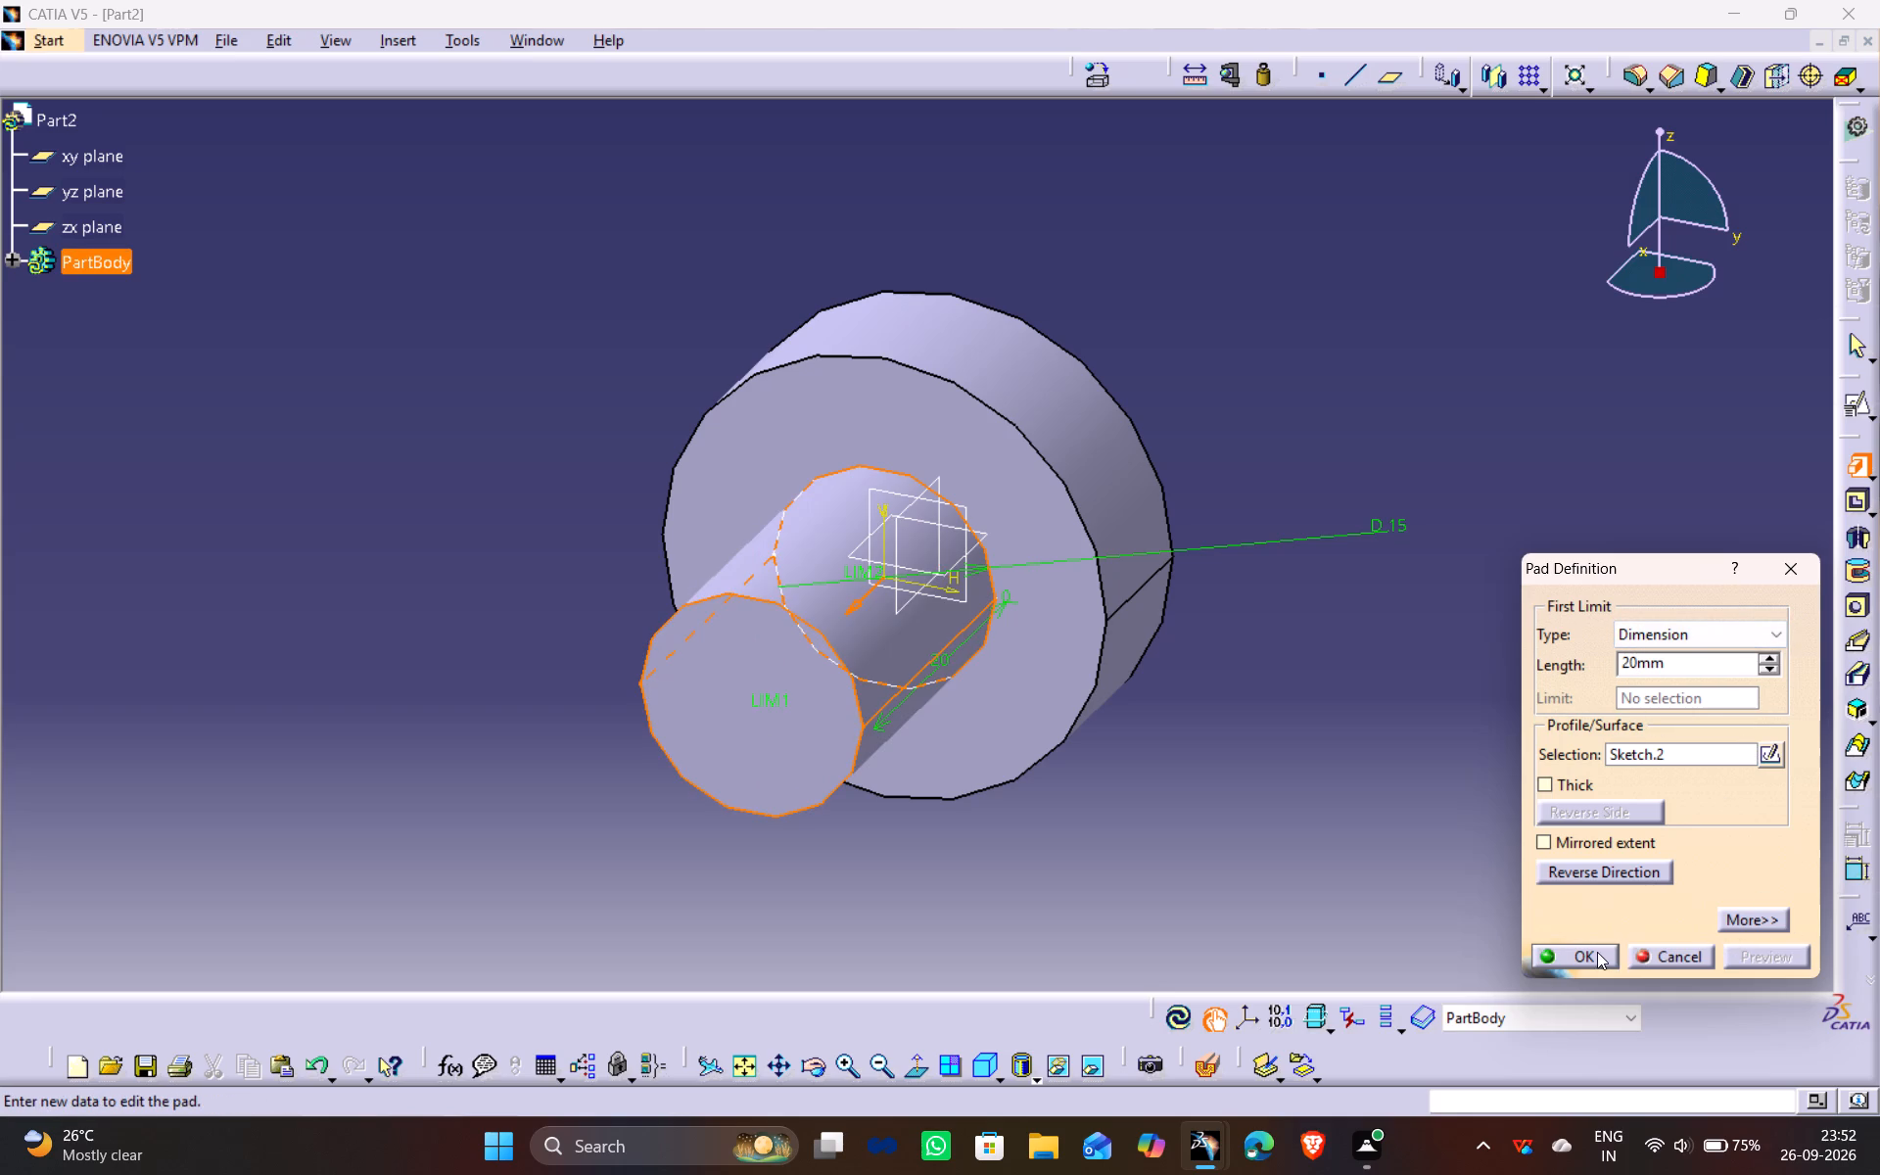
click(1597, 952)
click(1586, 530)
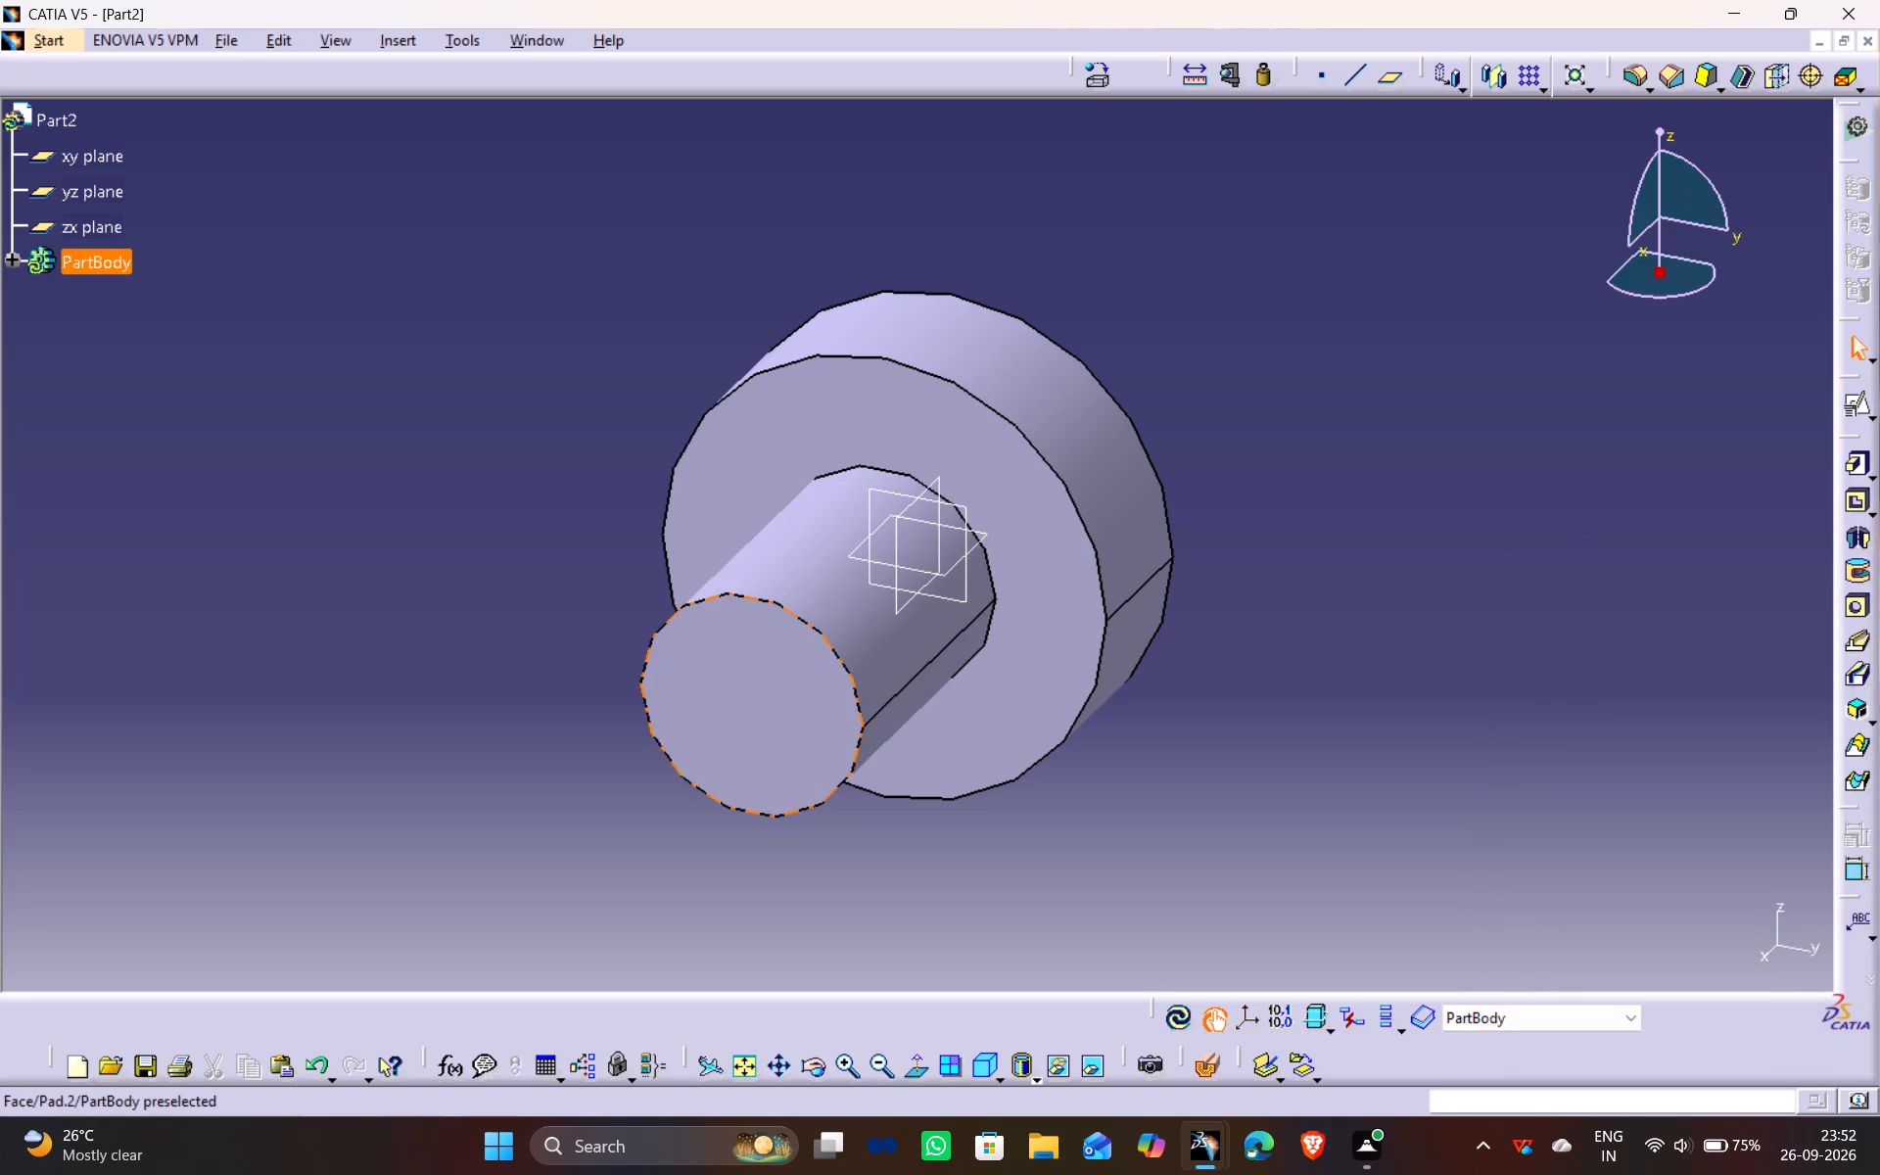
Start a positioned sketch on the boss's end face and draw a concentric circle about 7.4 mm in diameter.
click(736, 687)
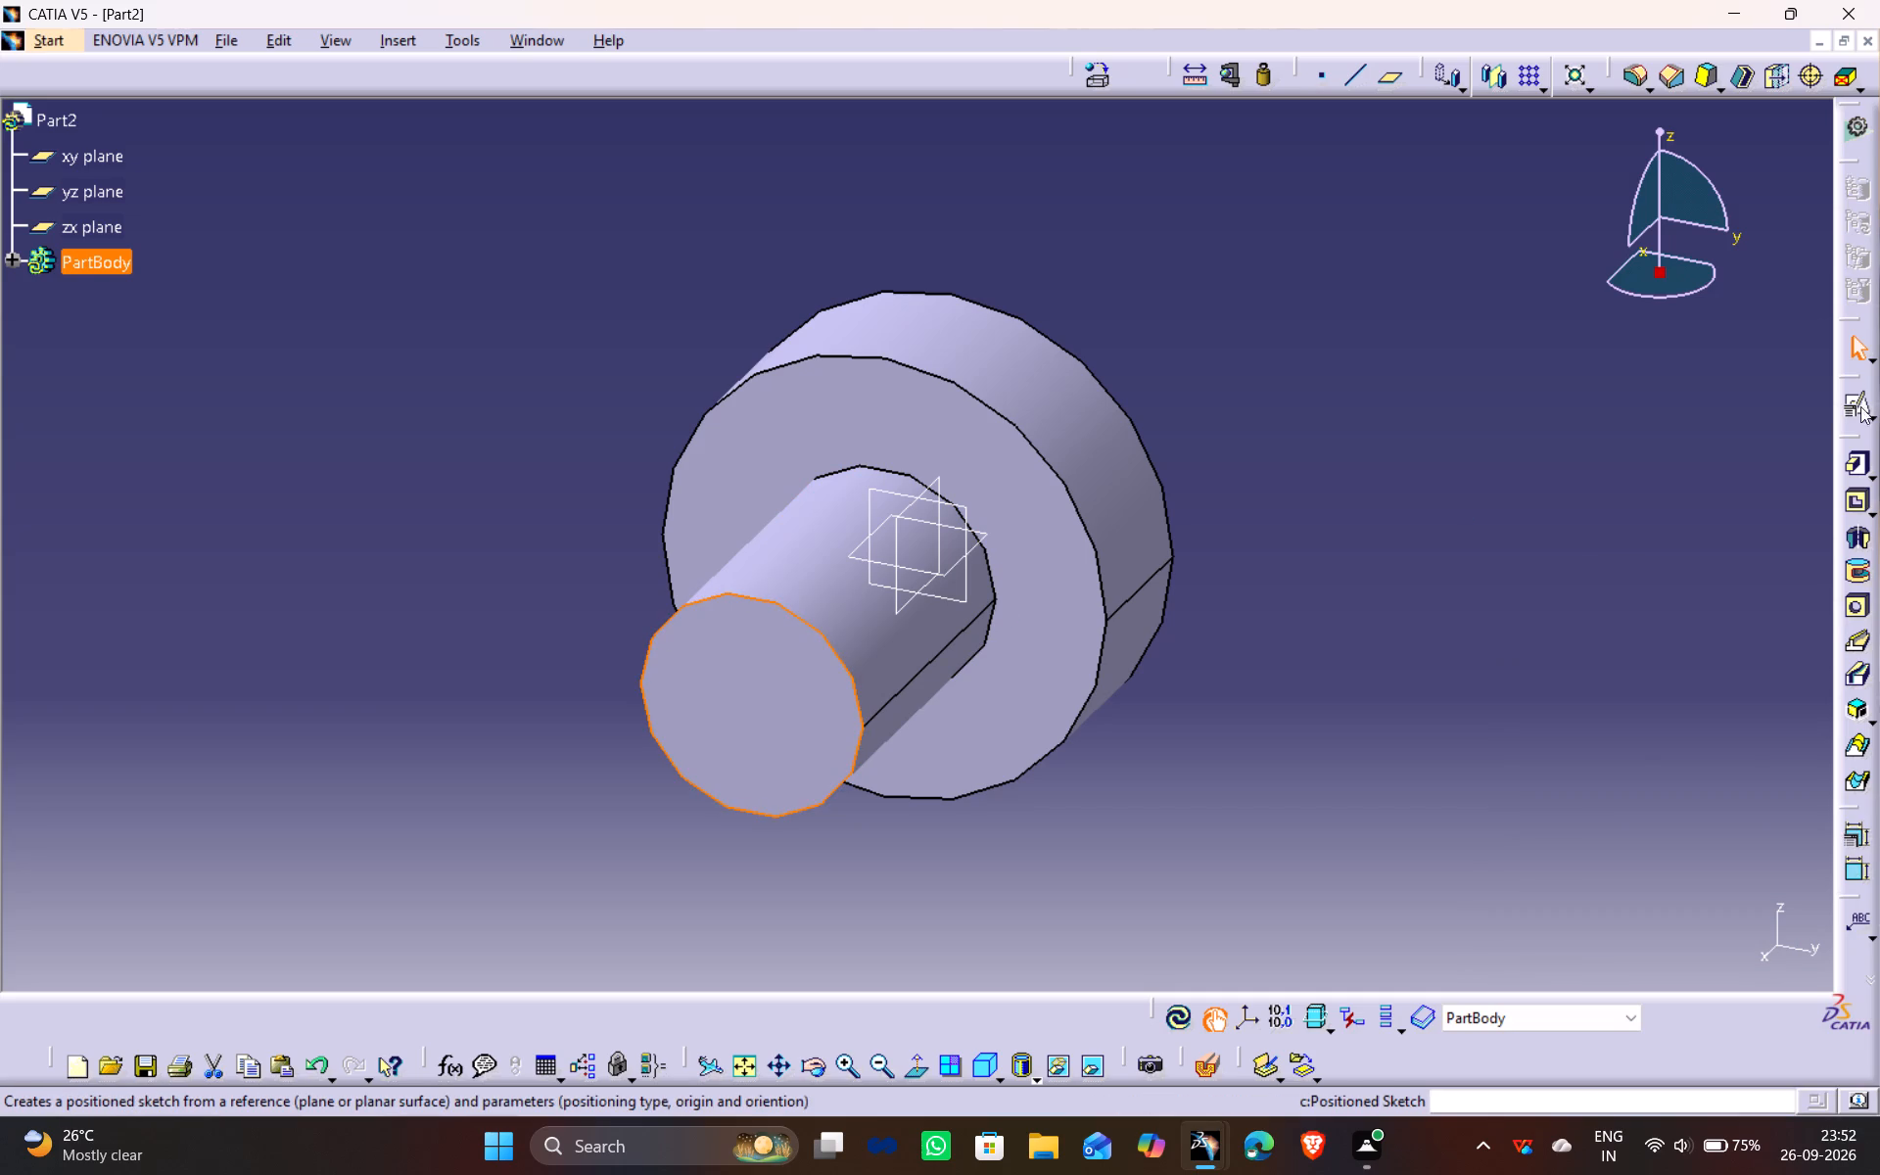
click(1859, 406)
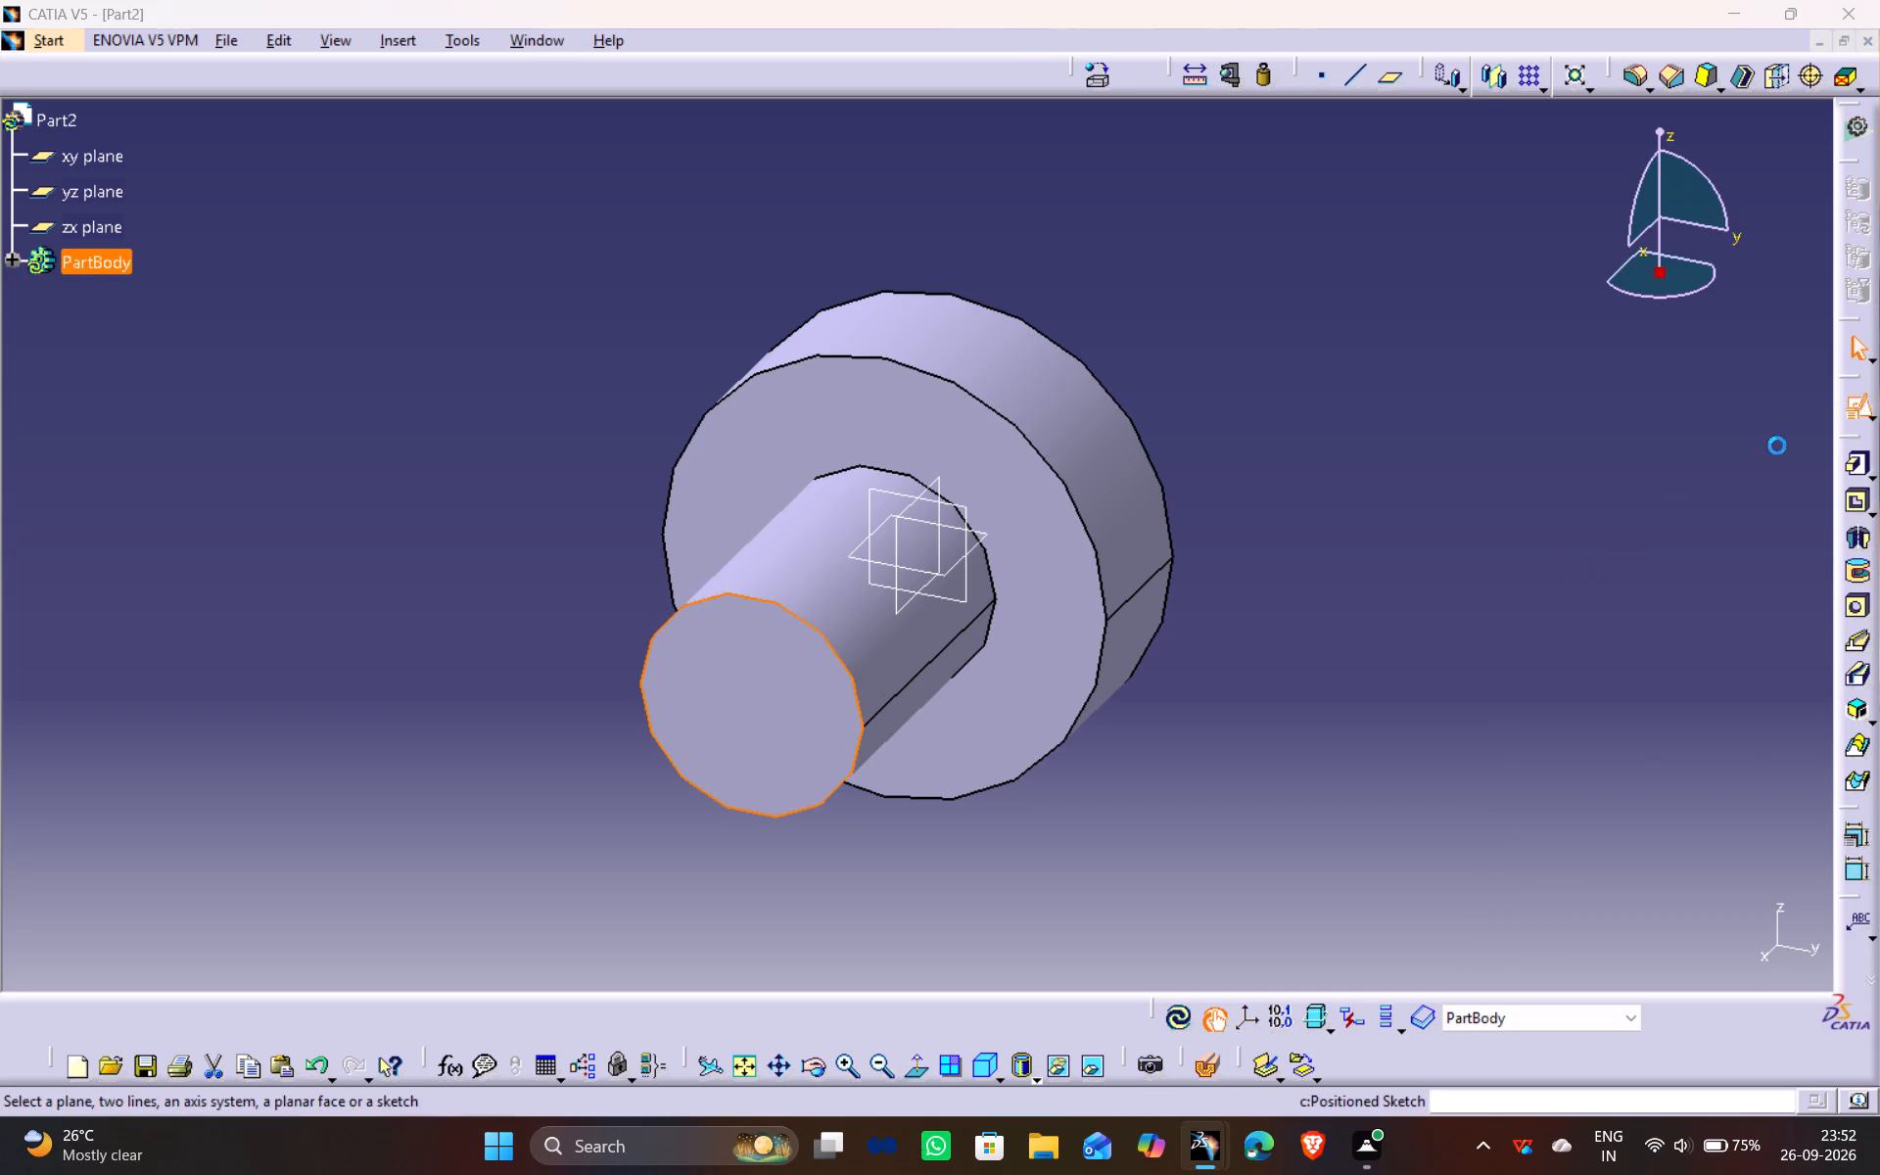
click(1671, 950)
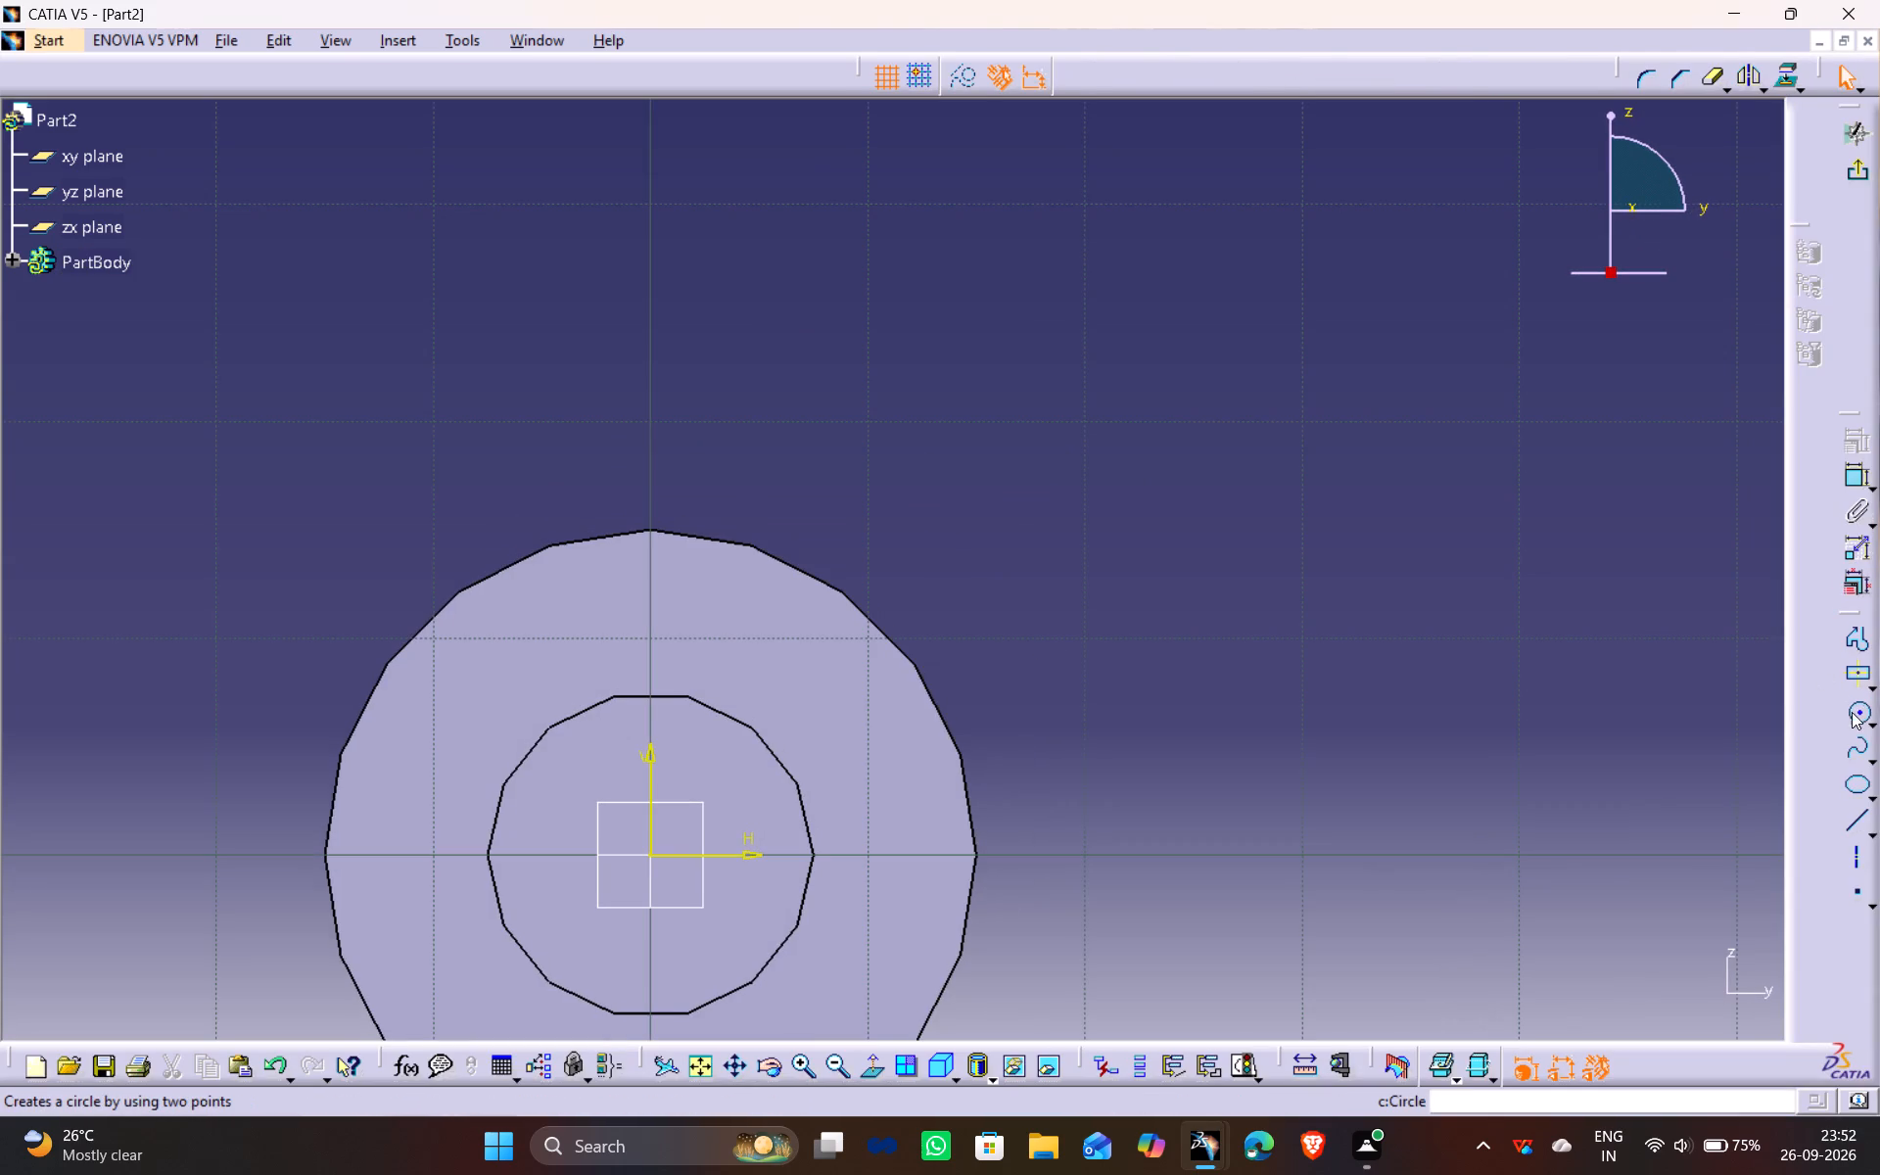
click(1850, 712)
middle_drag(1254, 769, 1465, 574)
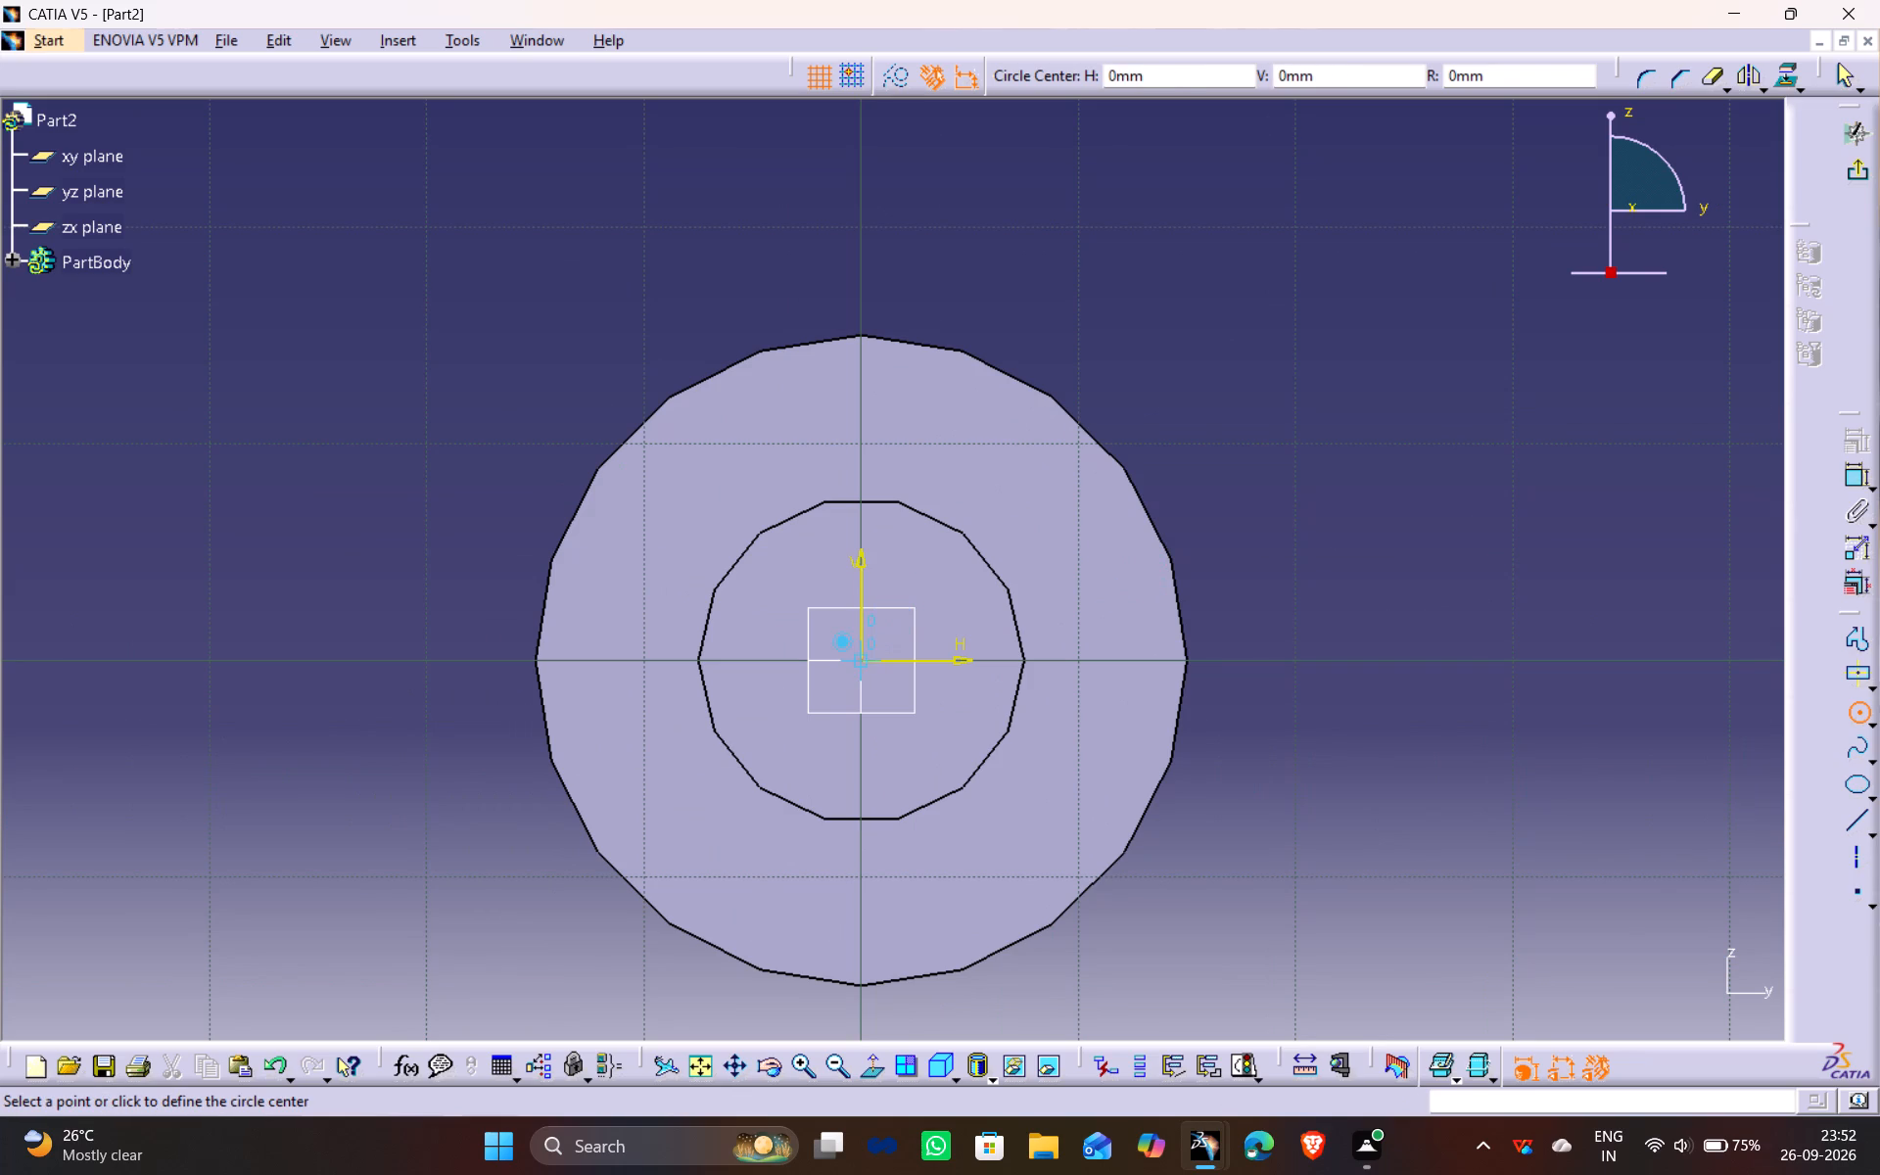
click(861, 657)
click(929, 617)
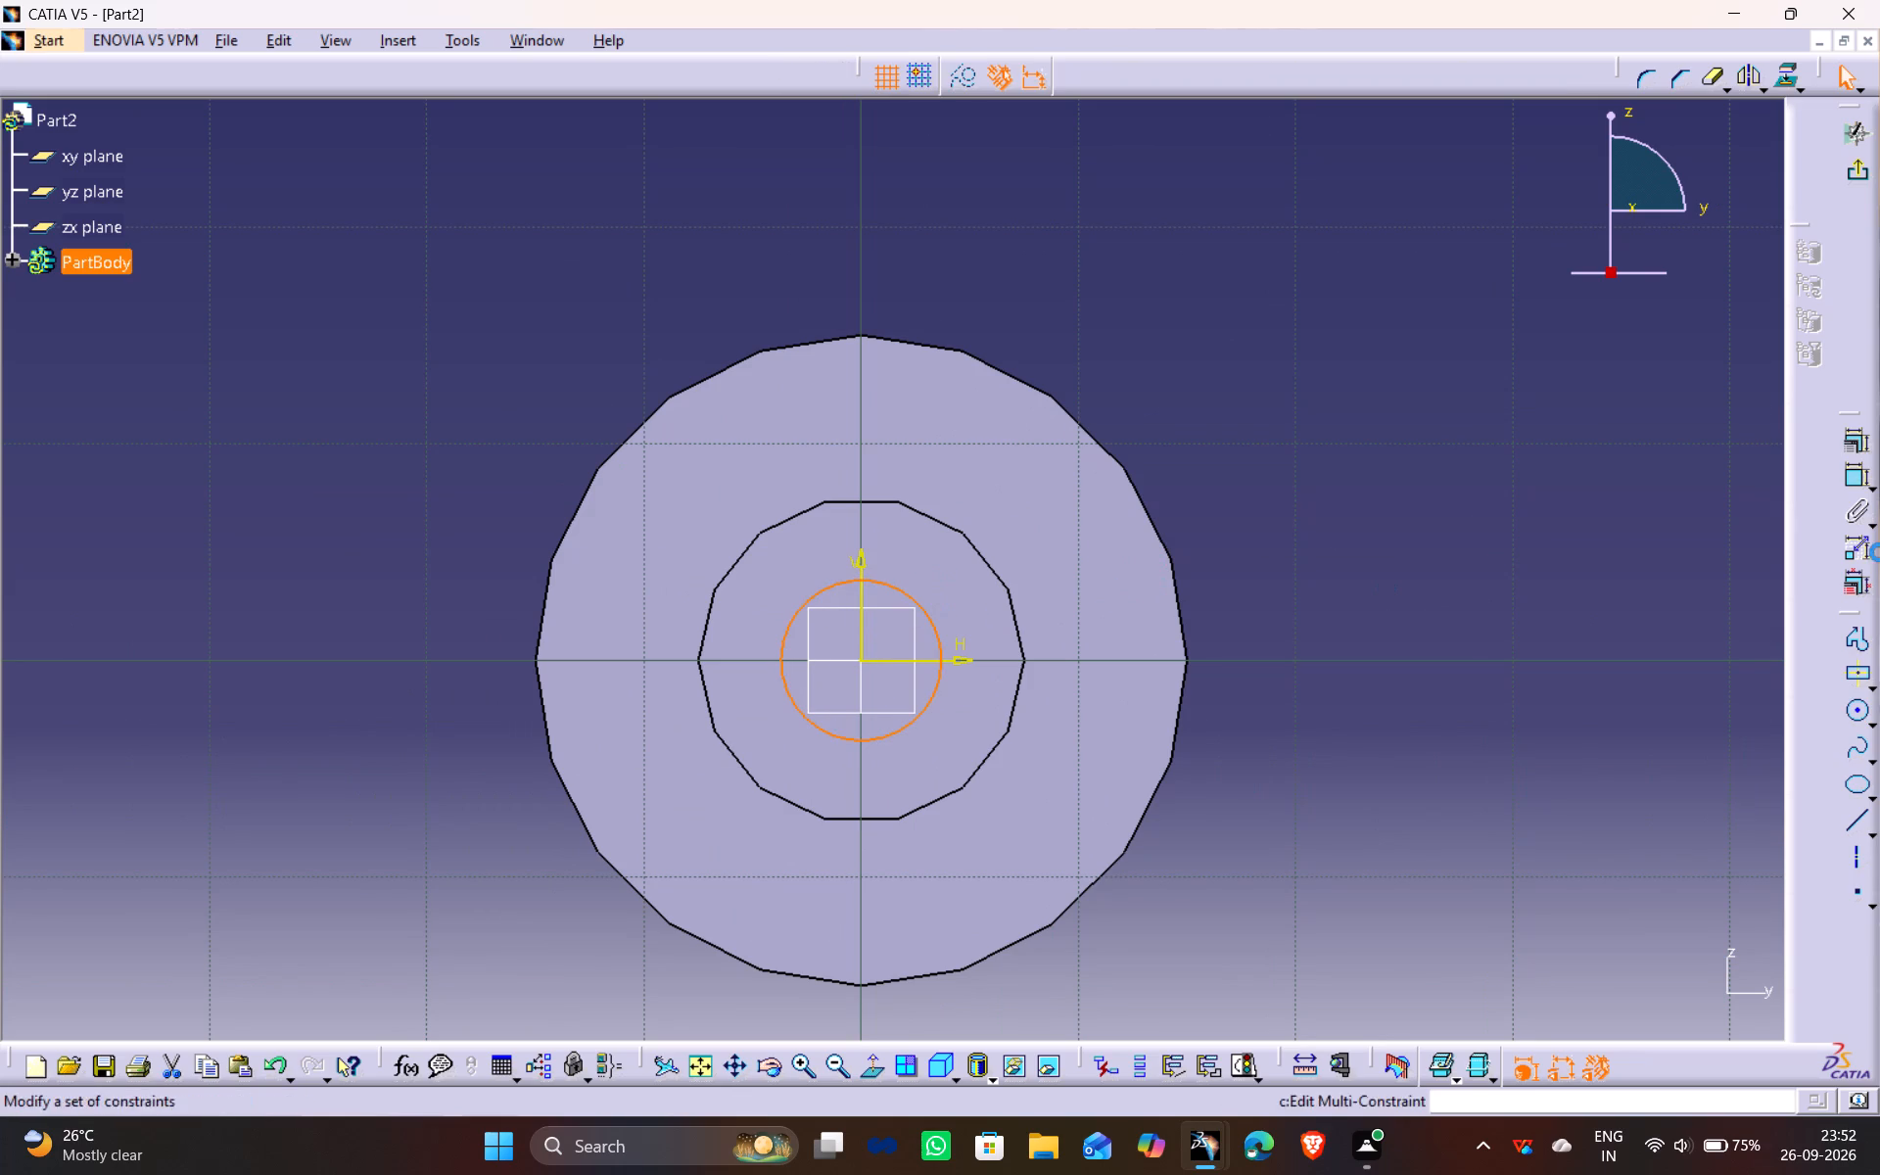
Dimension the small circle's diameter, set it to 7 mm and exit the sketch.
click(1861, 482)
click(1453, 488)
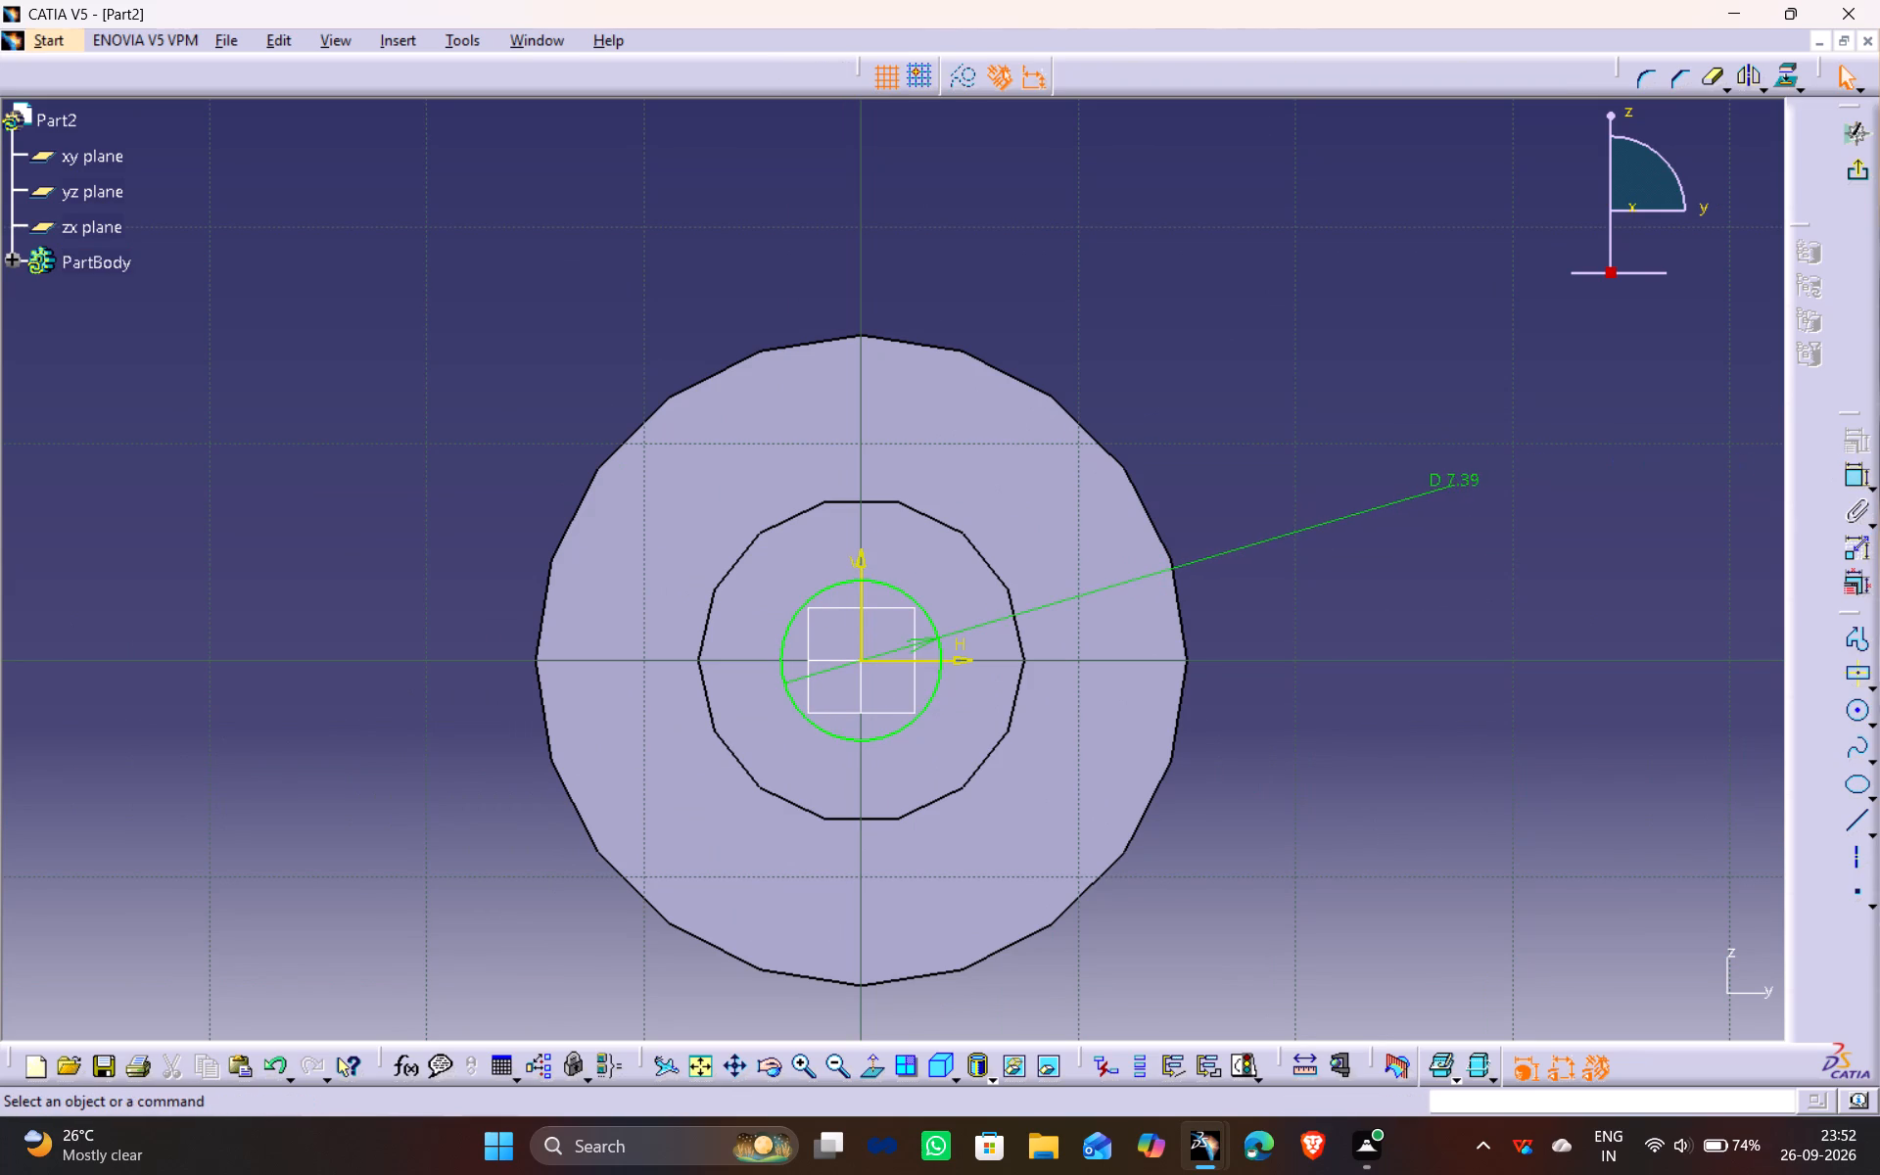
double_click(1457, 485)
key(7)
key(Return)
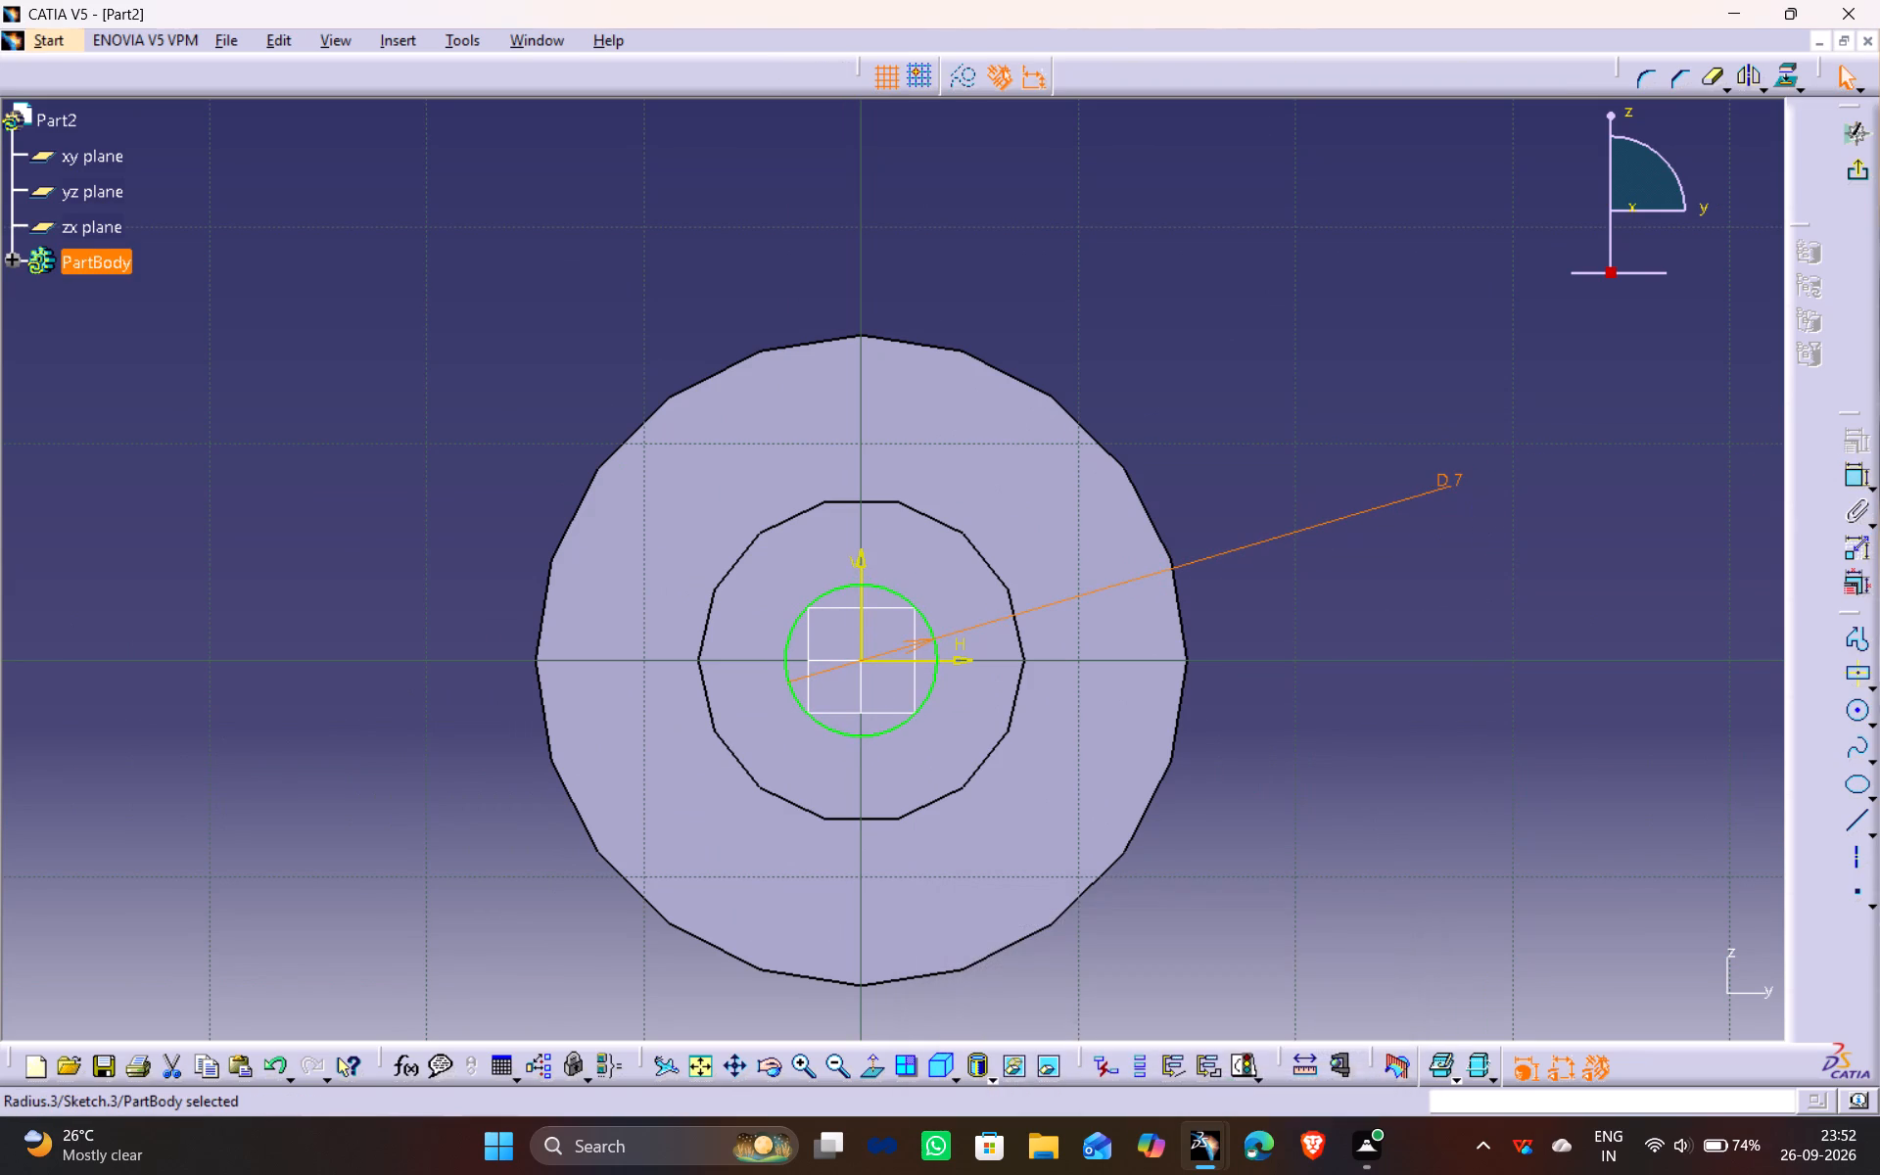
click(1472, 718)
click(1864, 172)
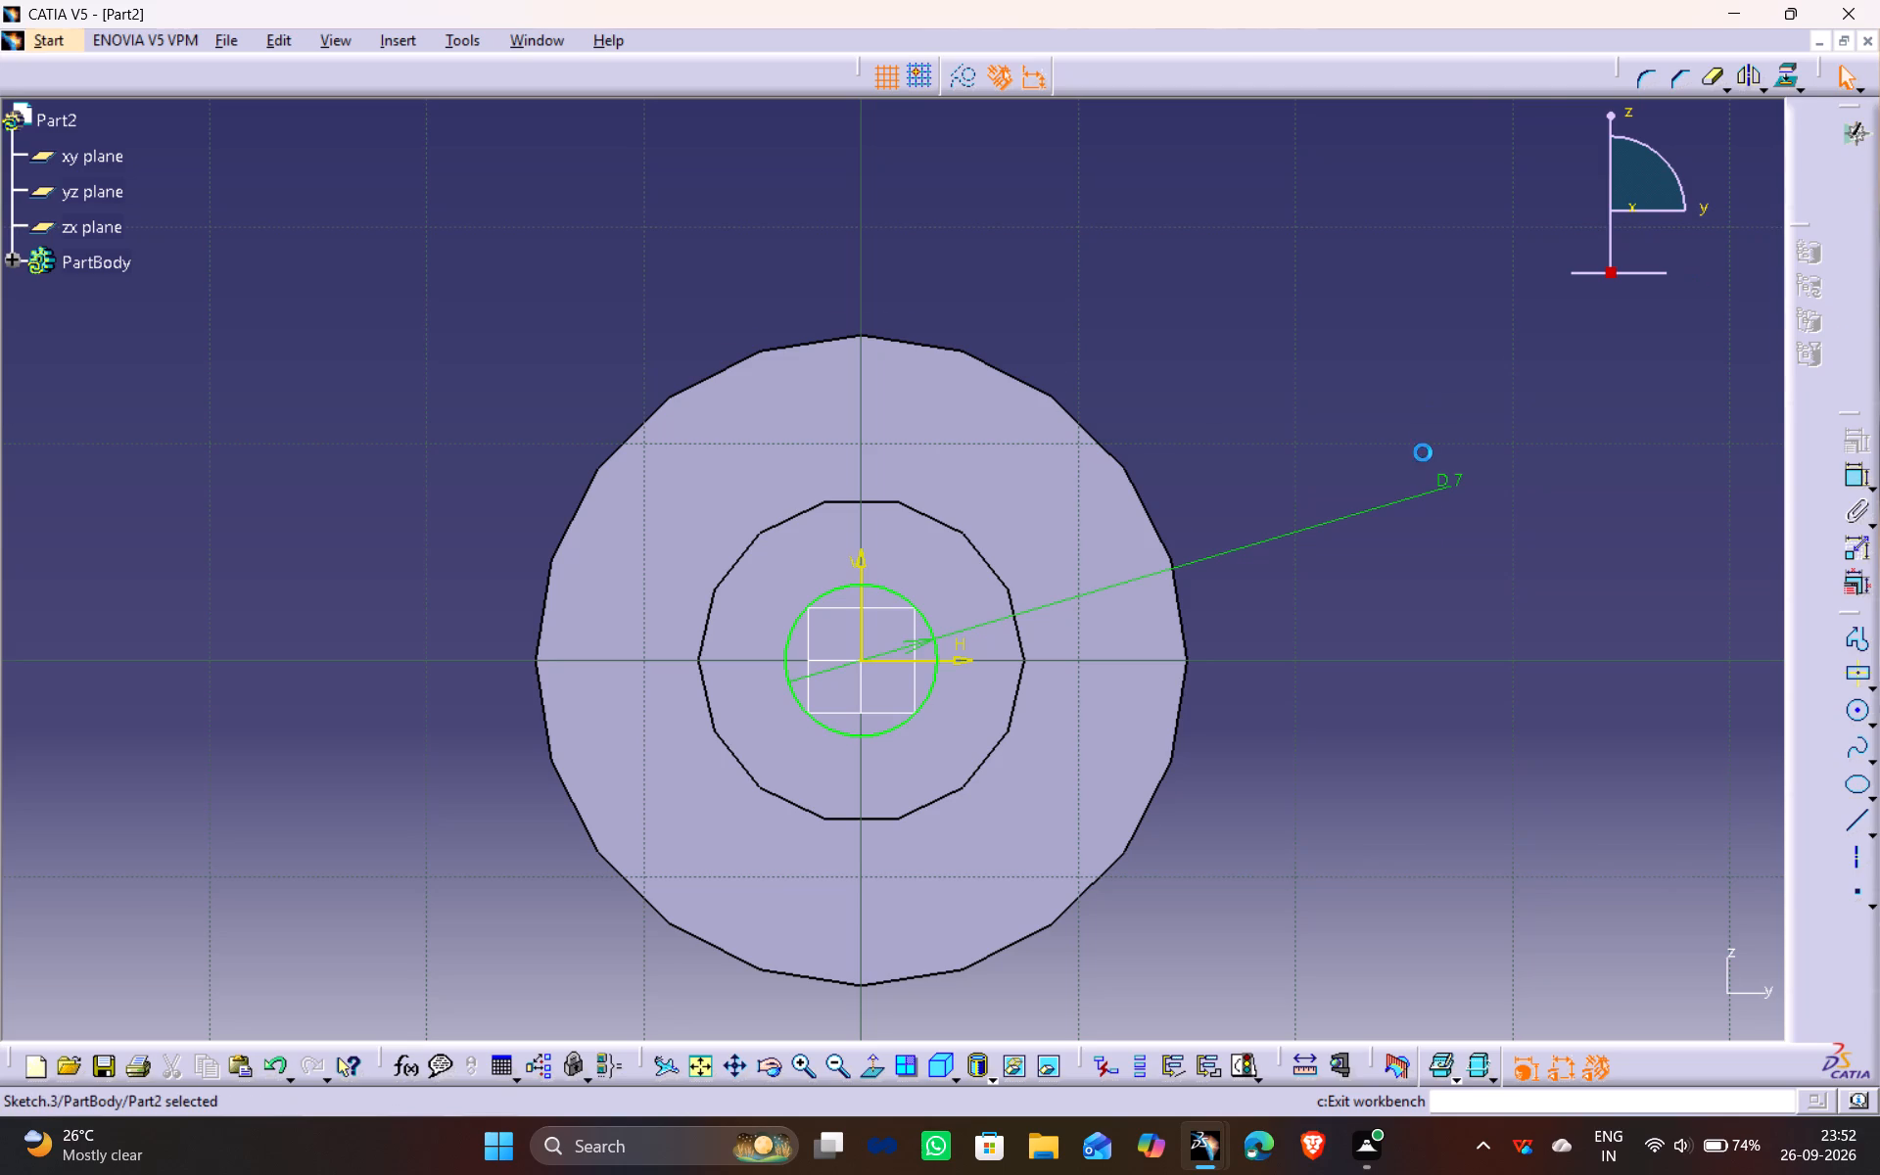
Pocket the 7 mm circle through the boss and disc with a depth of 39 mm.
click(1861, 497)
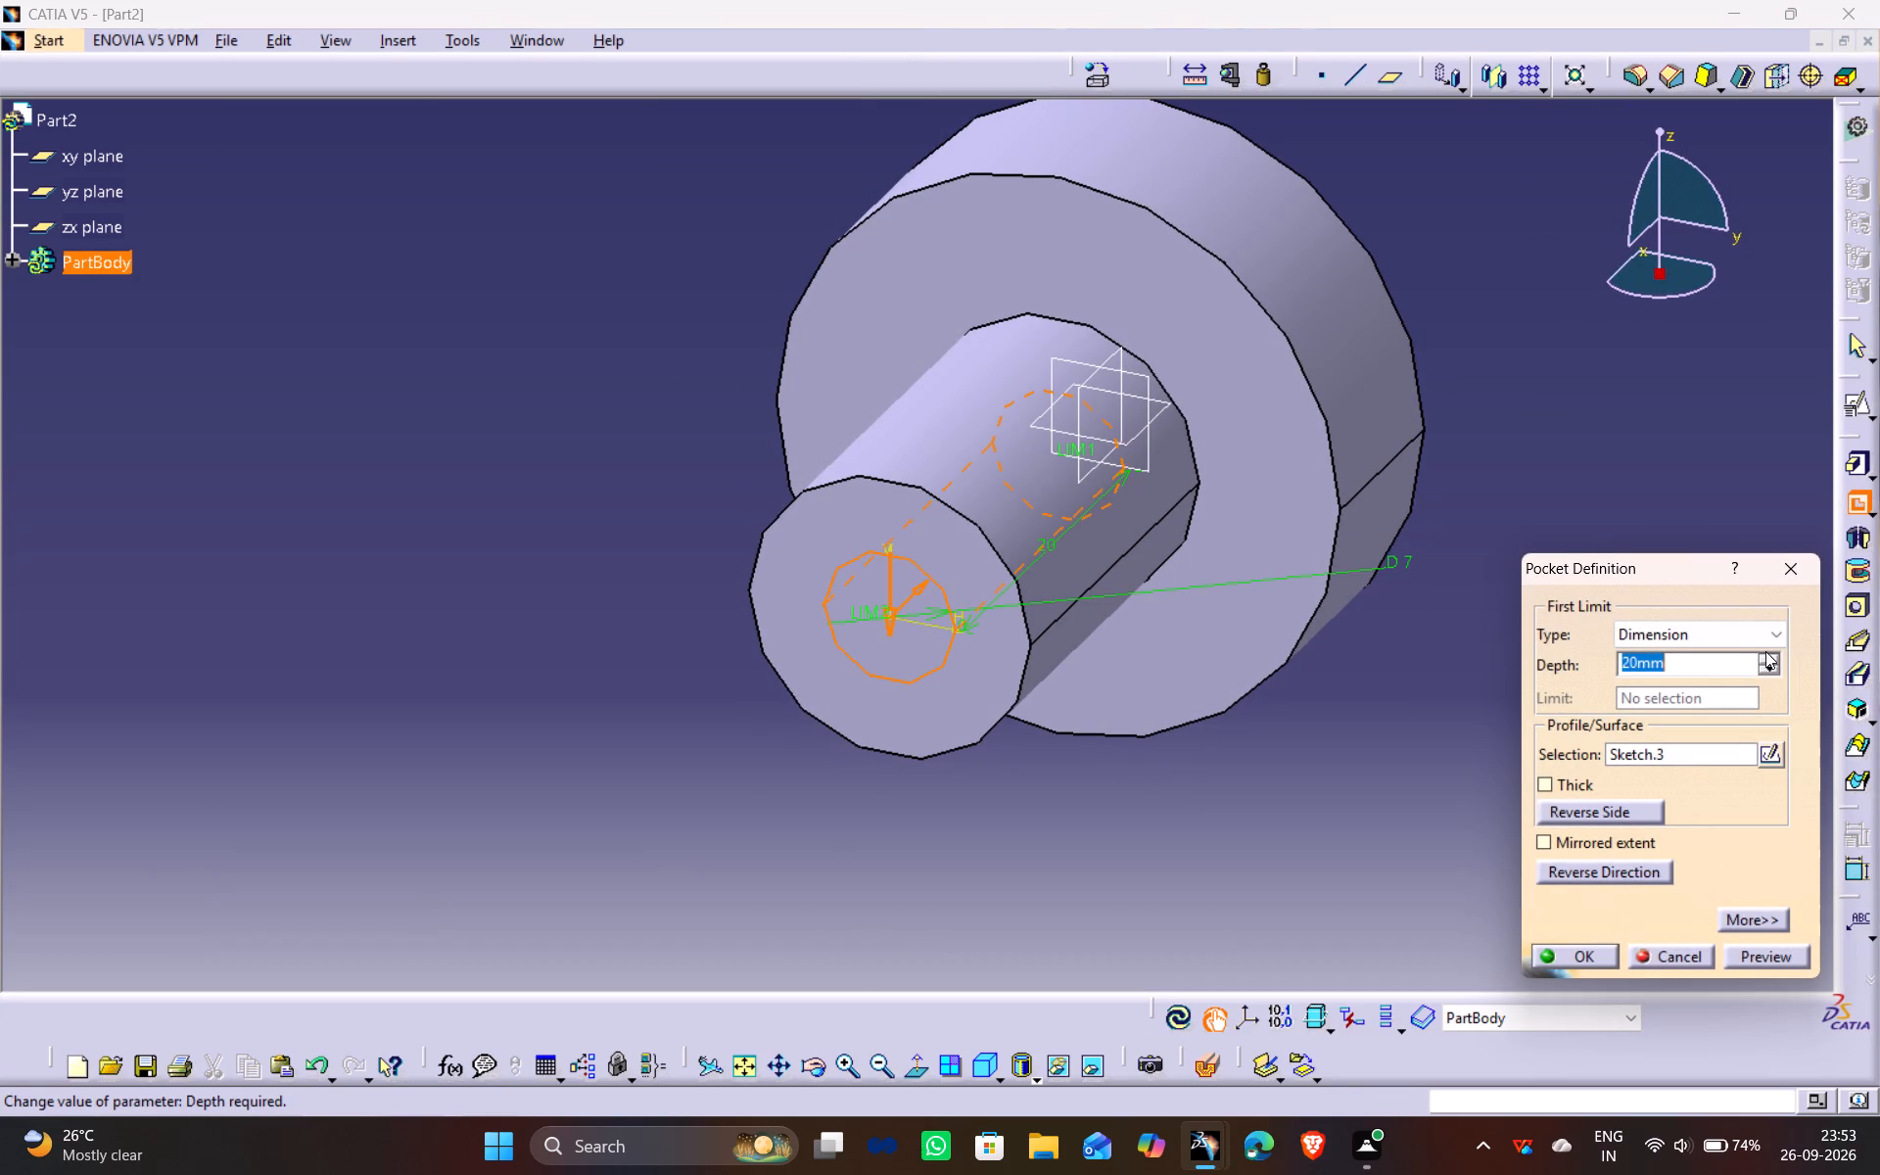
click(1767, 654)
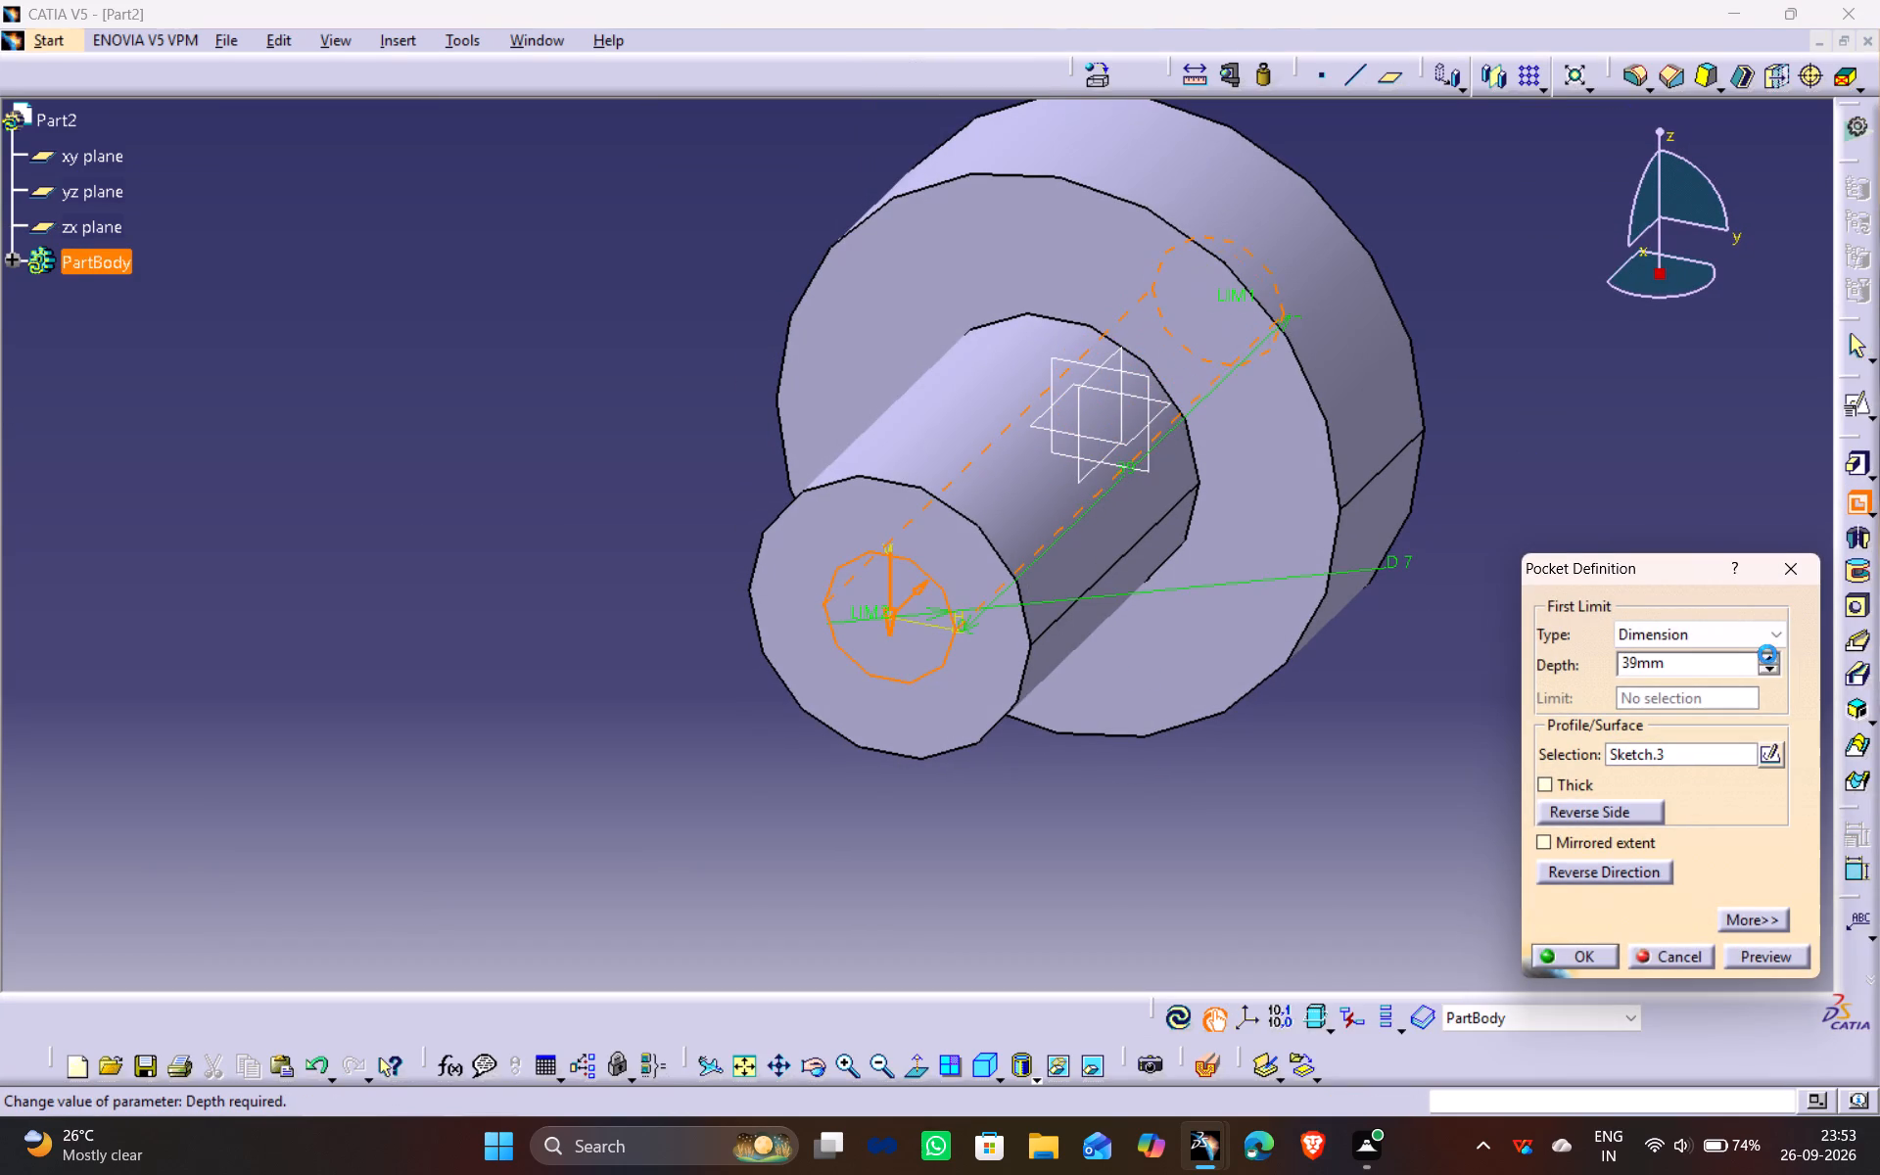
click(1762, 957)
click(1597, 953)
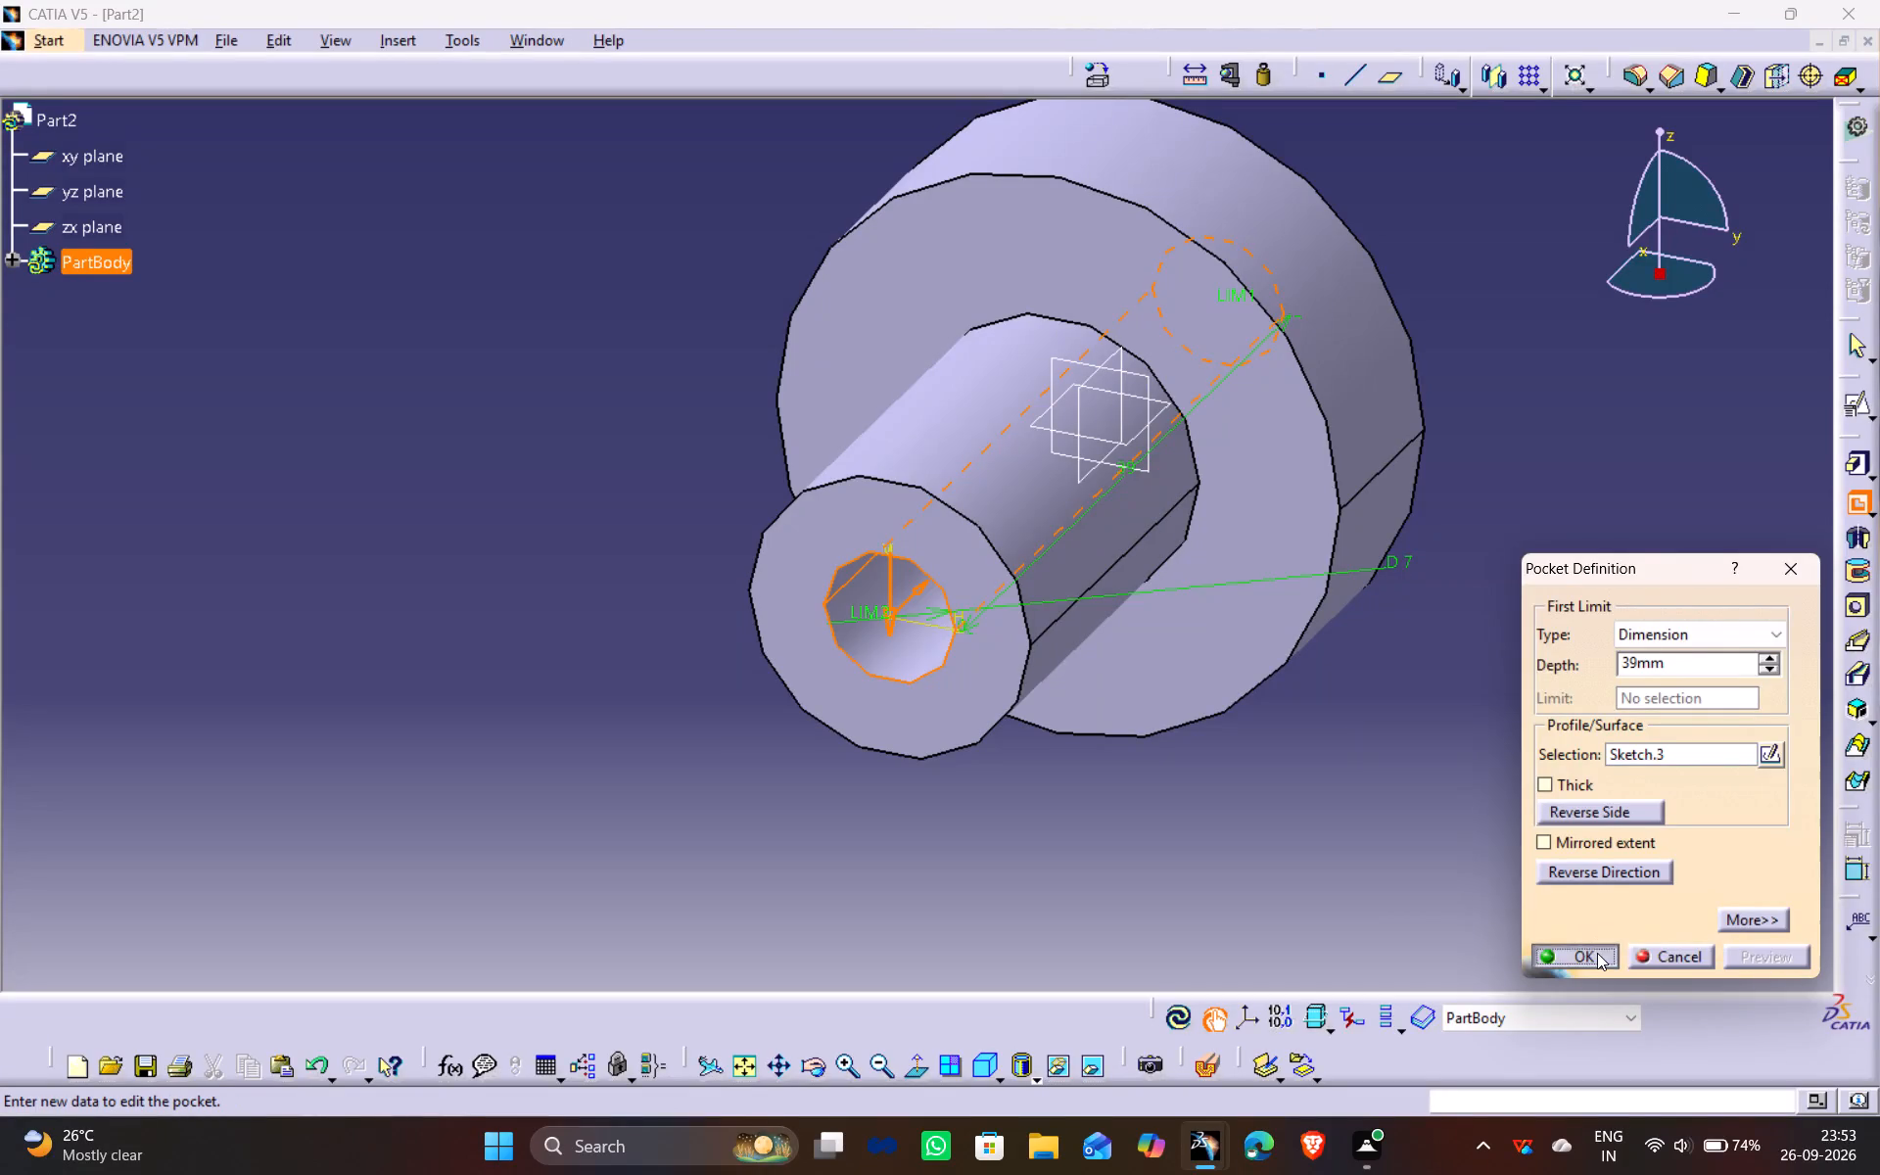
click(1686, 497)
Start a positioned sketch on the disc's back face and draw a circle about 10.8 mm in diameter concentric with the hole.
middle_drag(1680, 458, 852, 573)
drag(1669, 456, 852, 573)
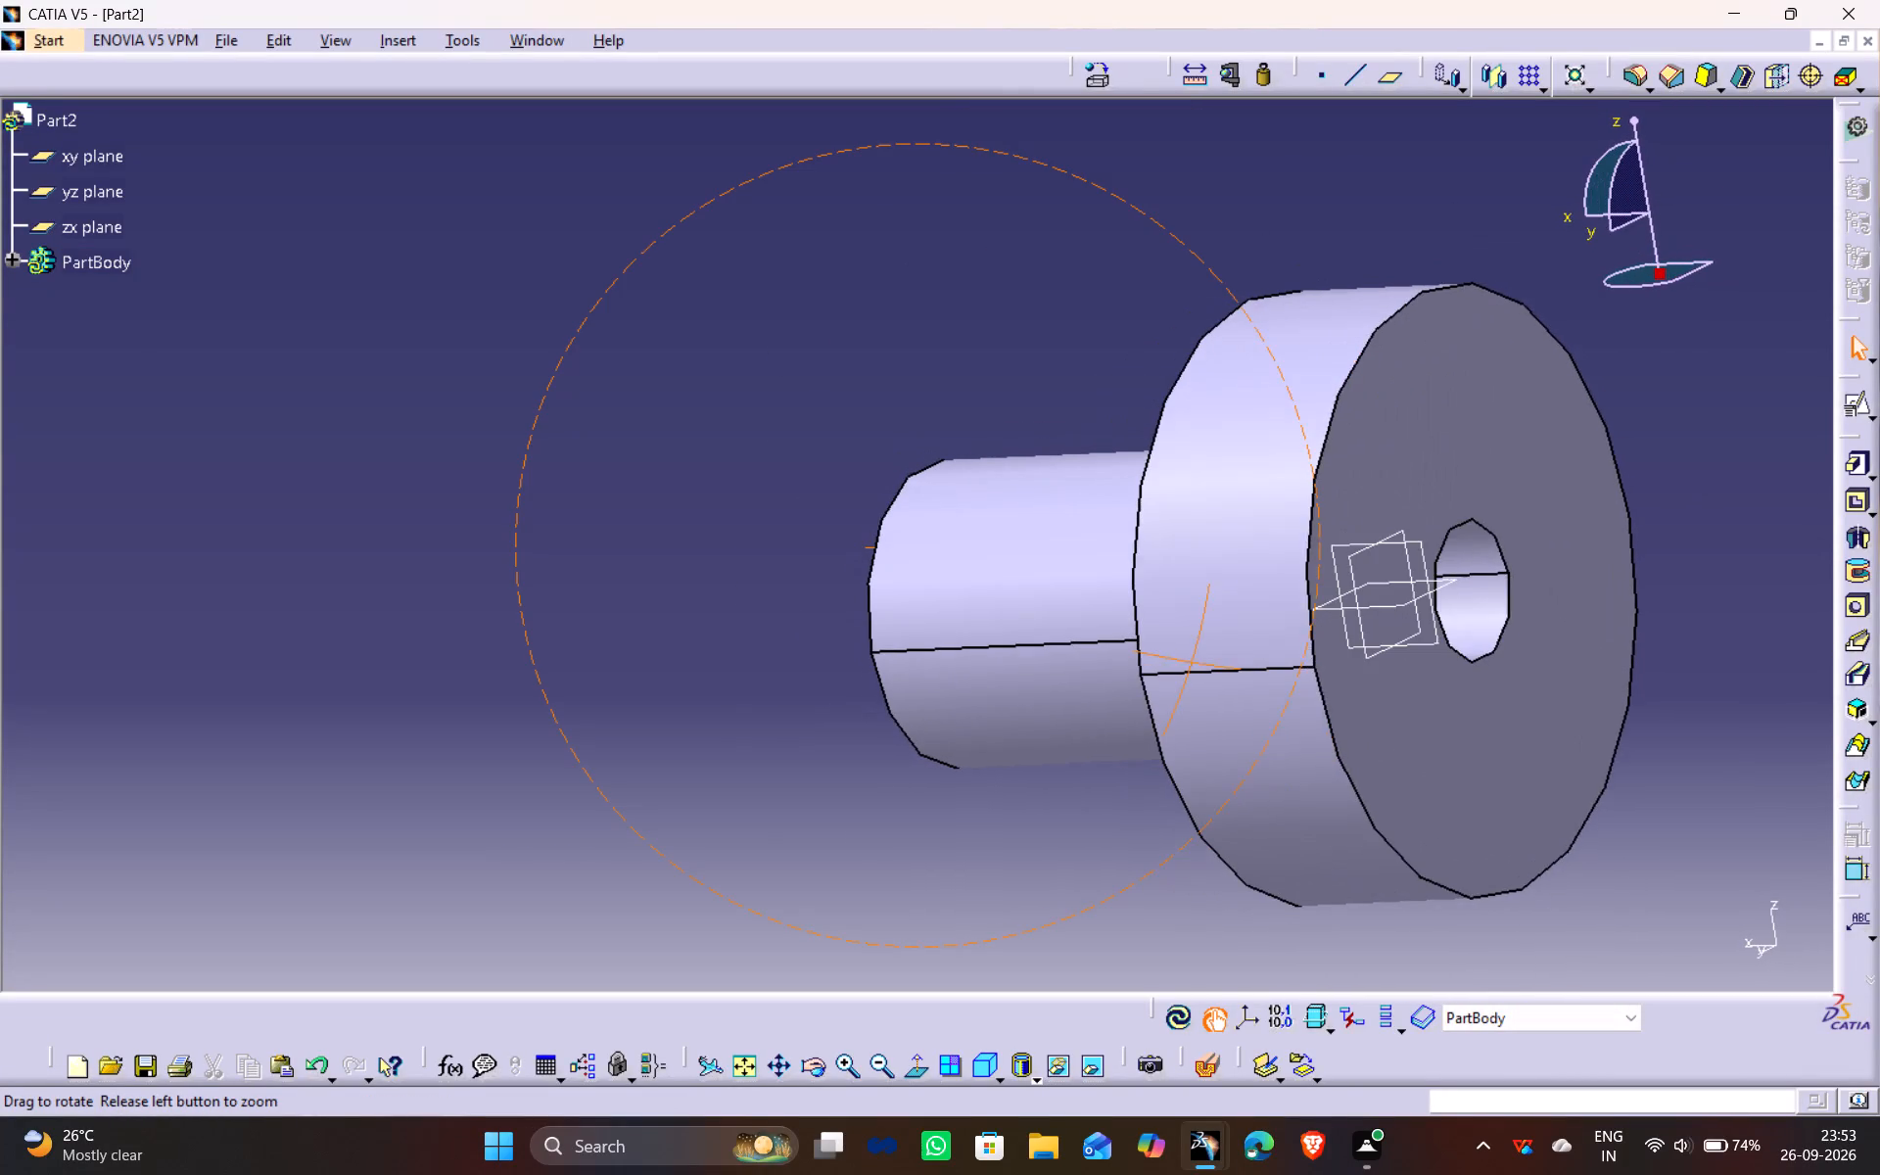
drag(852, 573, 853, 573)
middle_drag(852, 573, 853, 573)
click(1576, 732)
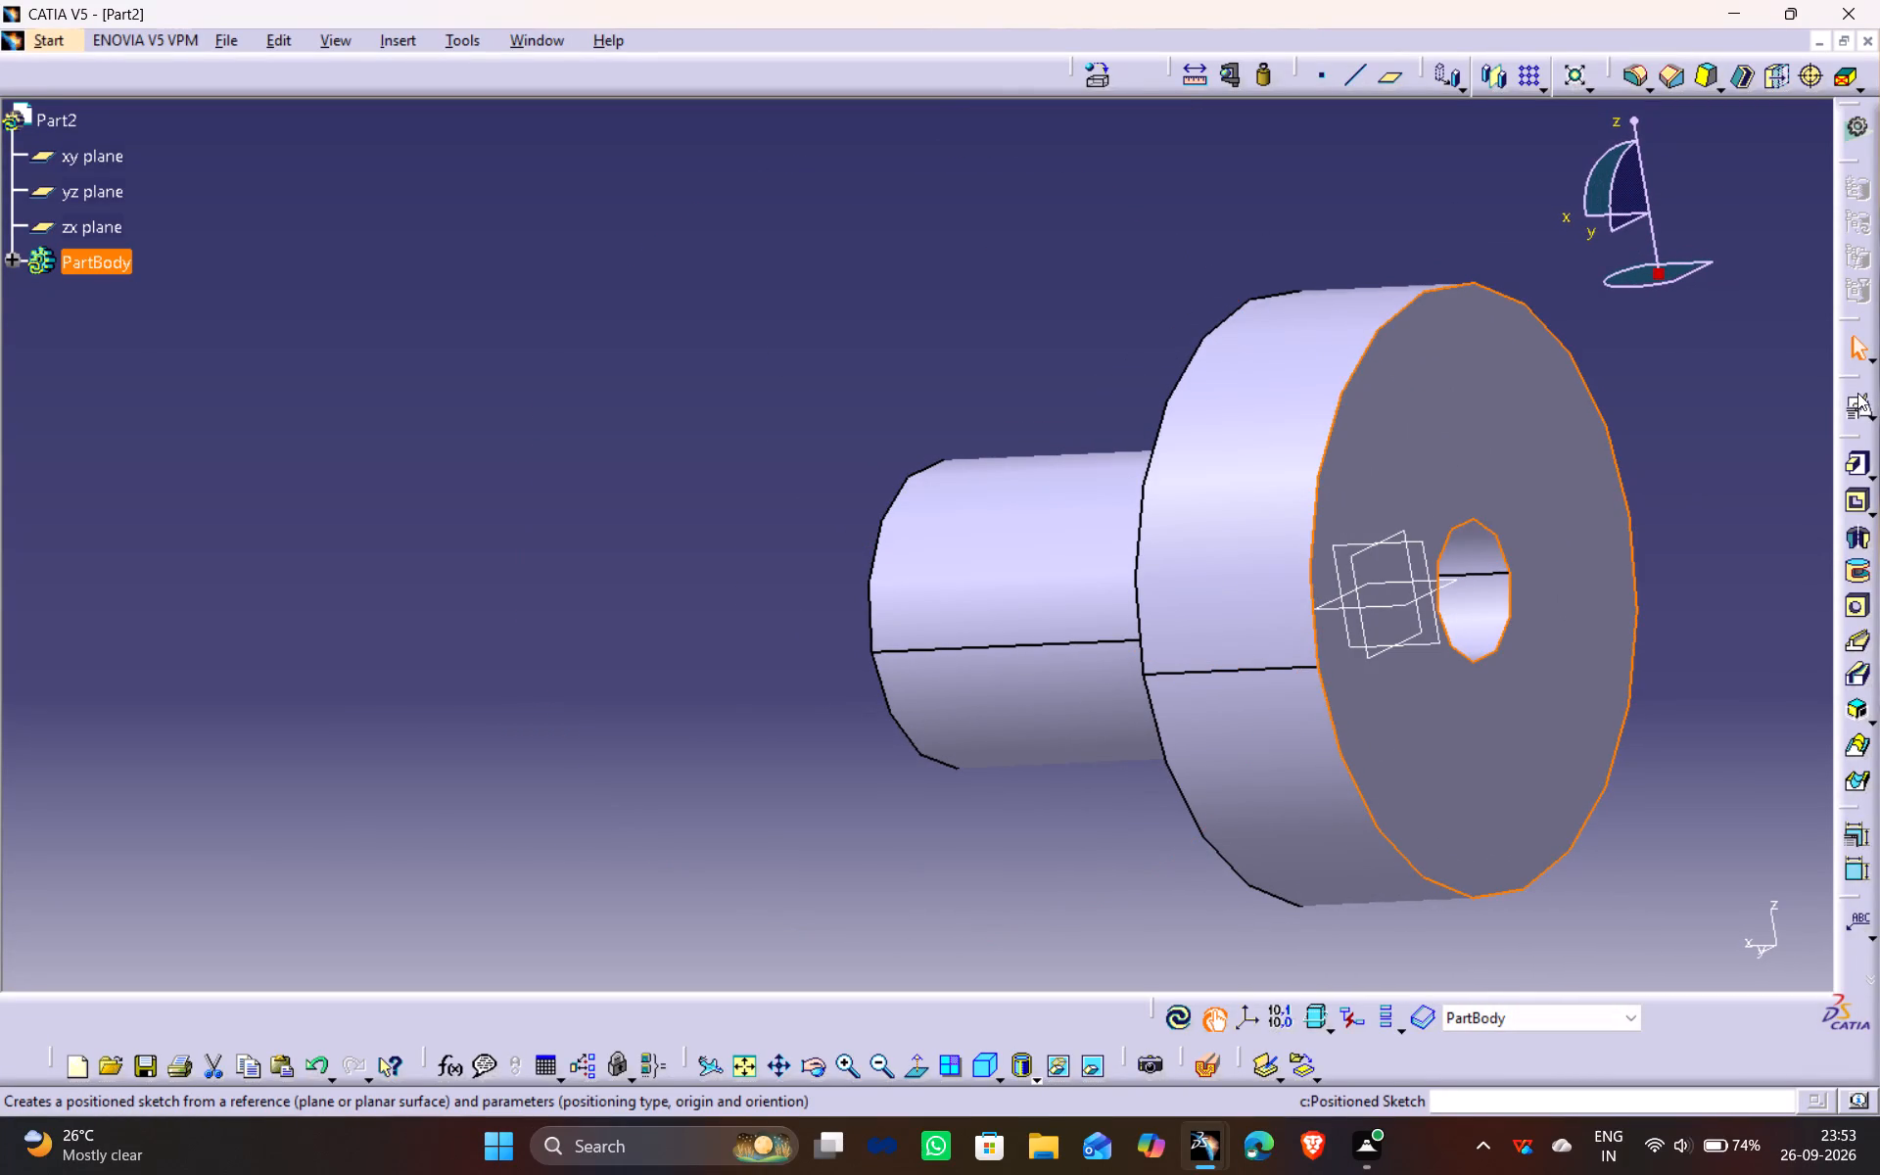
click(1855, 405)
click(1681, 943)
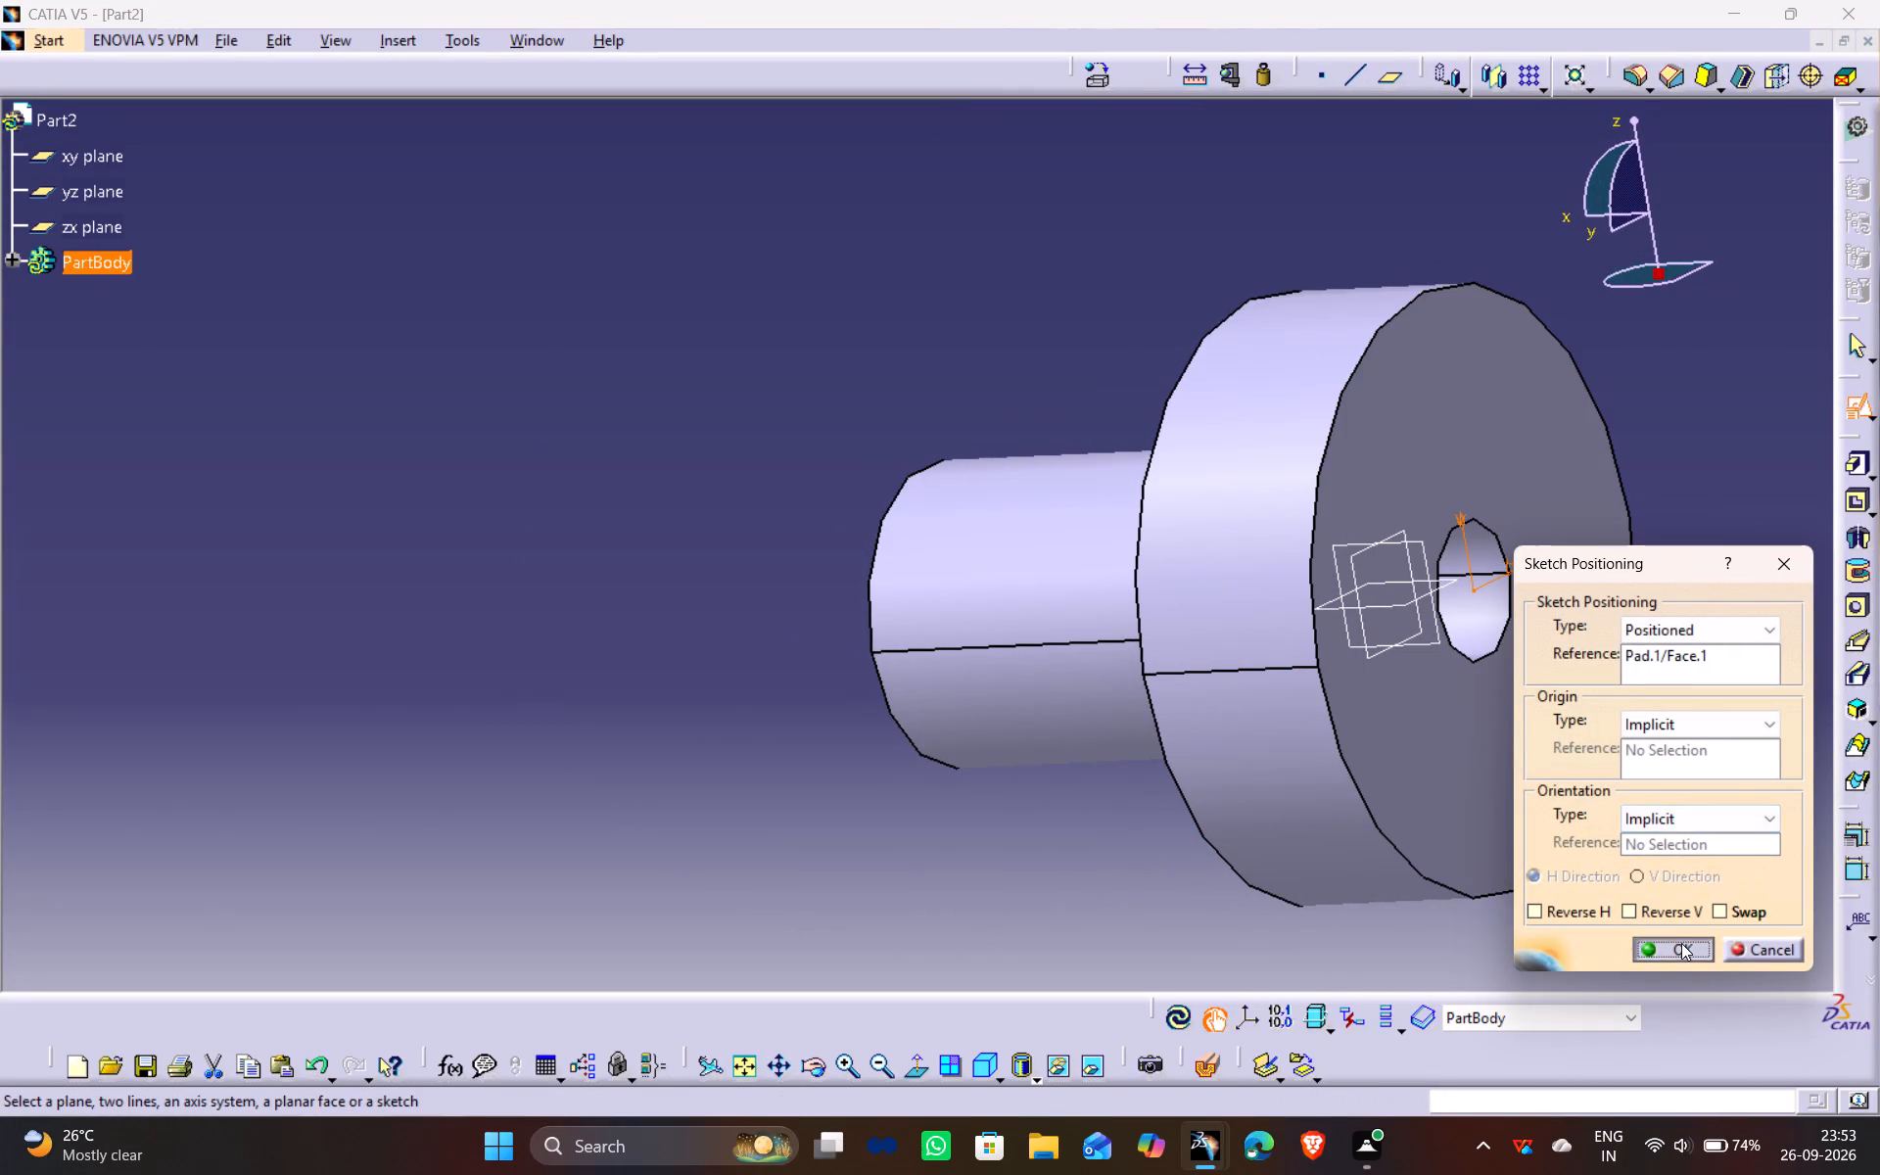
middle_drag(1796, 693, 641, 383)
middle_drag(1145, 824, 1129, 813)
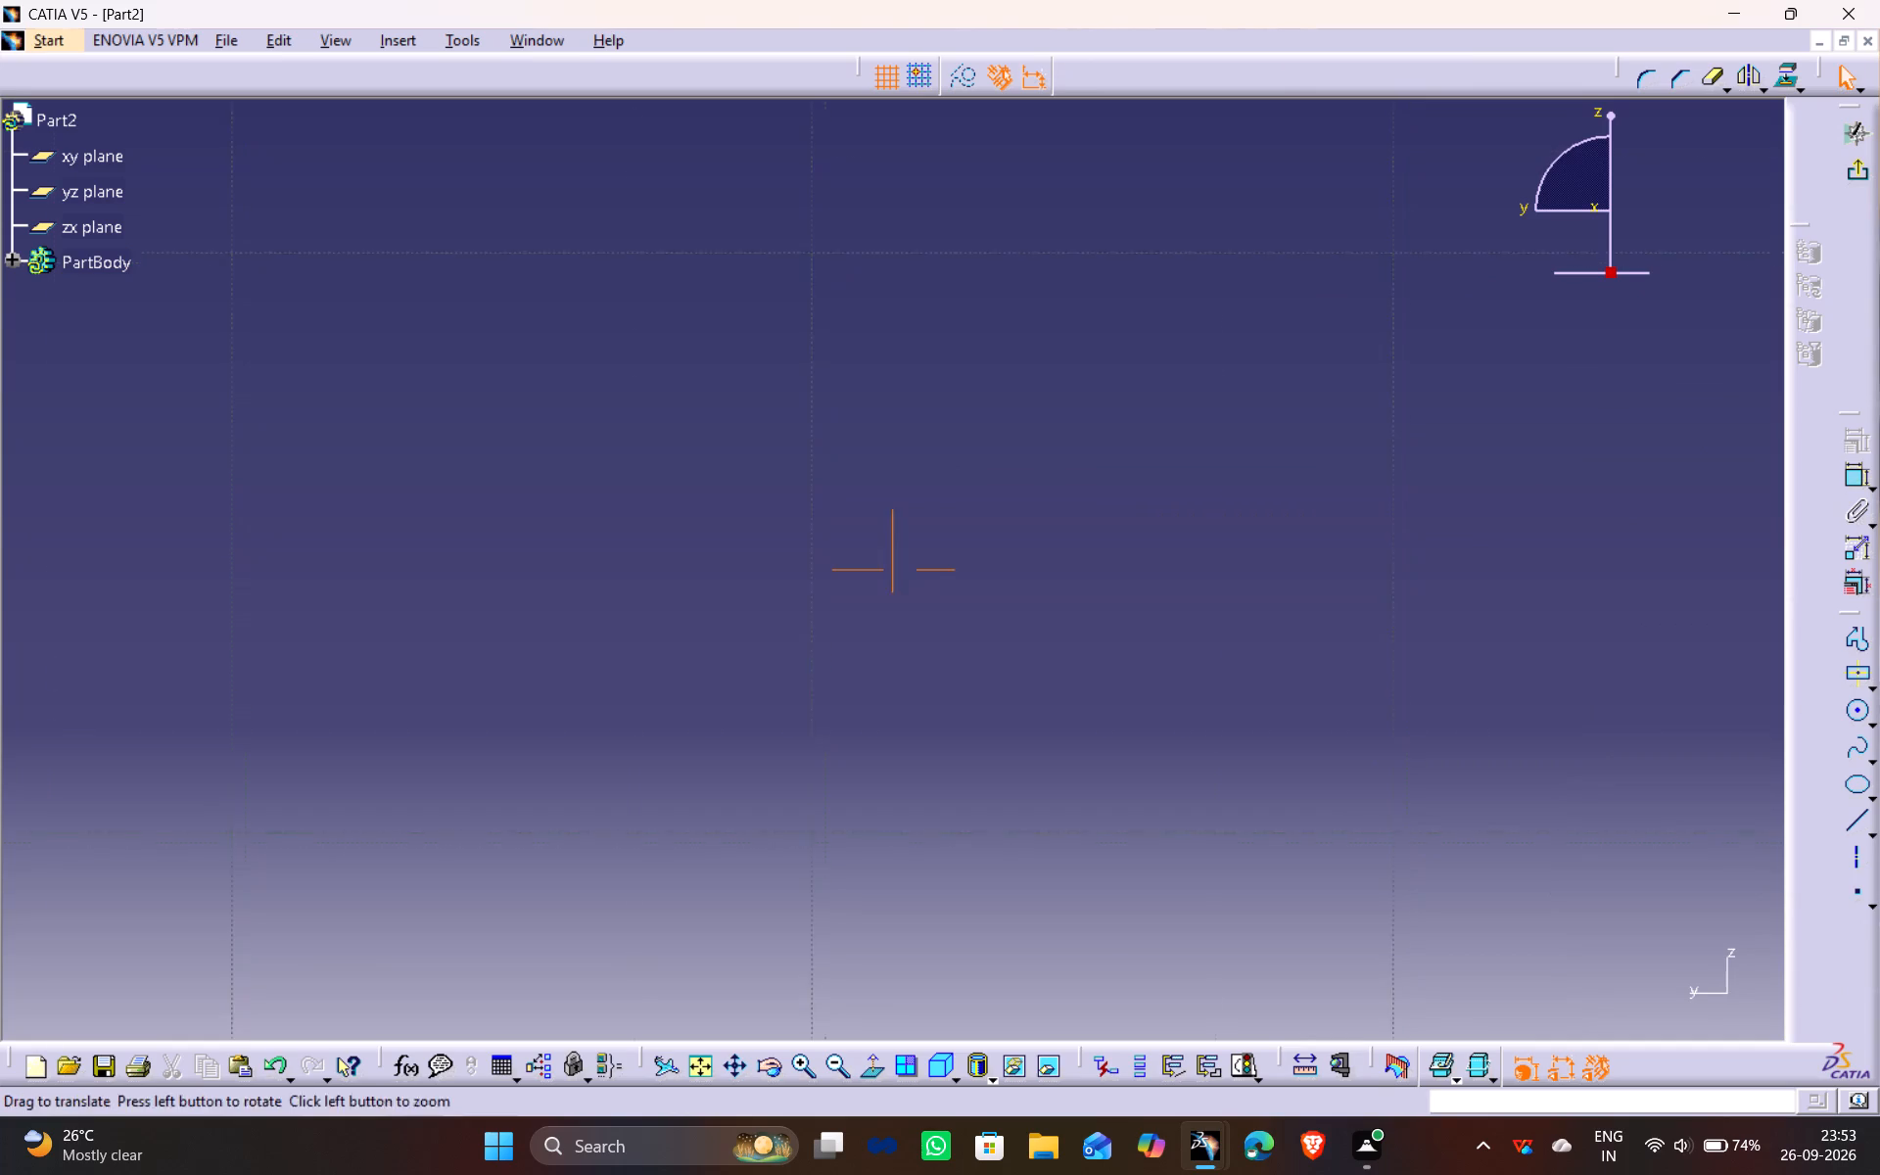
middle_drag(1129, 813, 622, 527)
click(694, 1066)
middle_drag(1386, 511, 1360, 516)
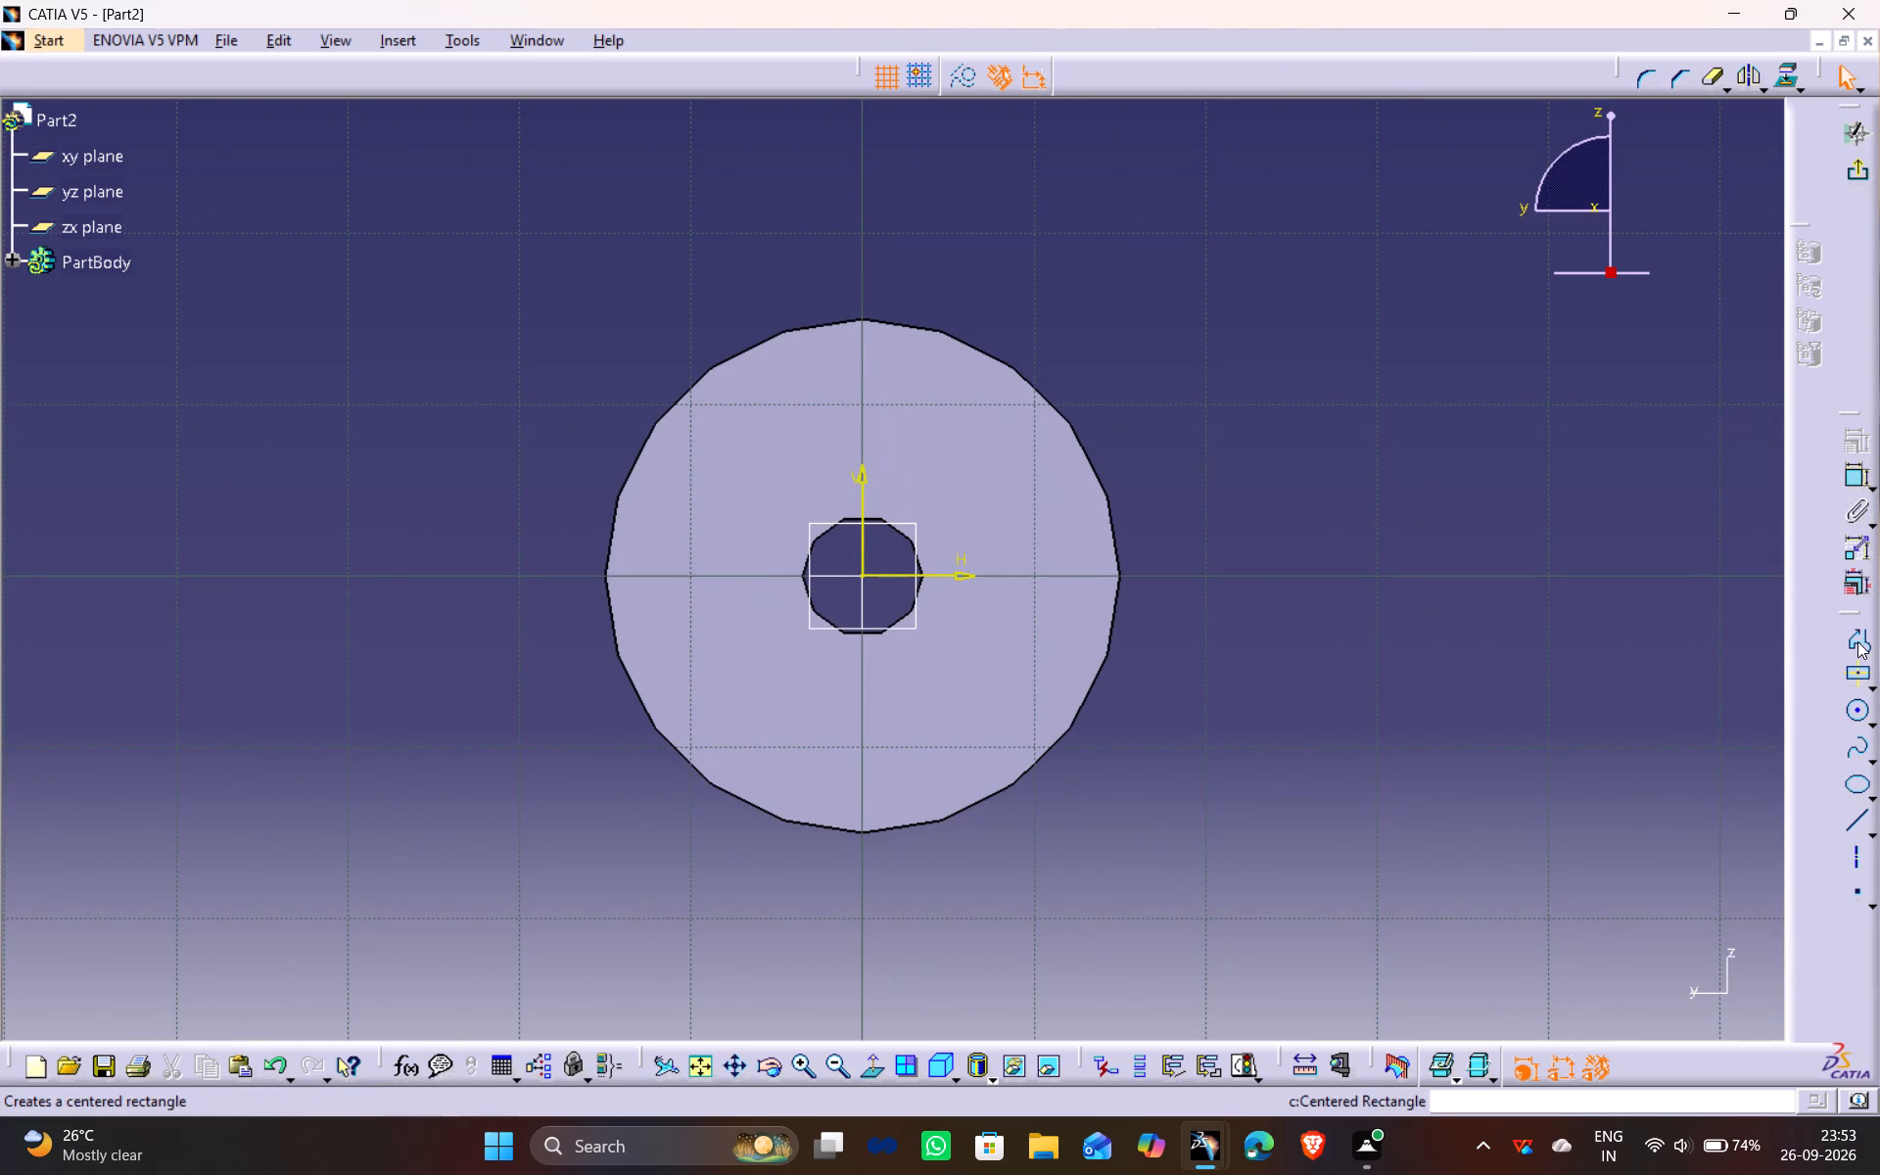
click(1859, 708)
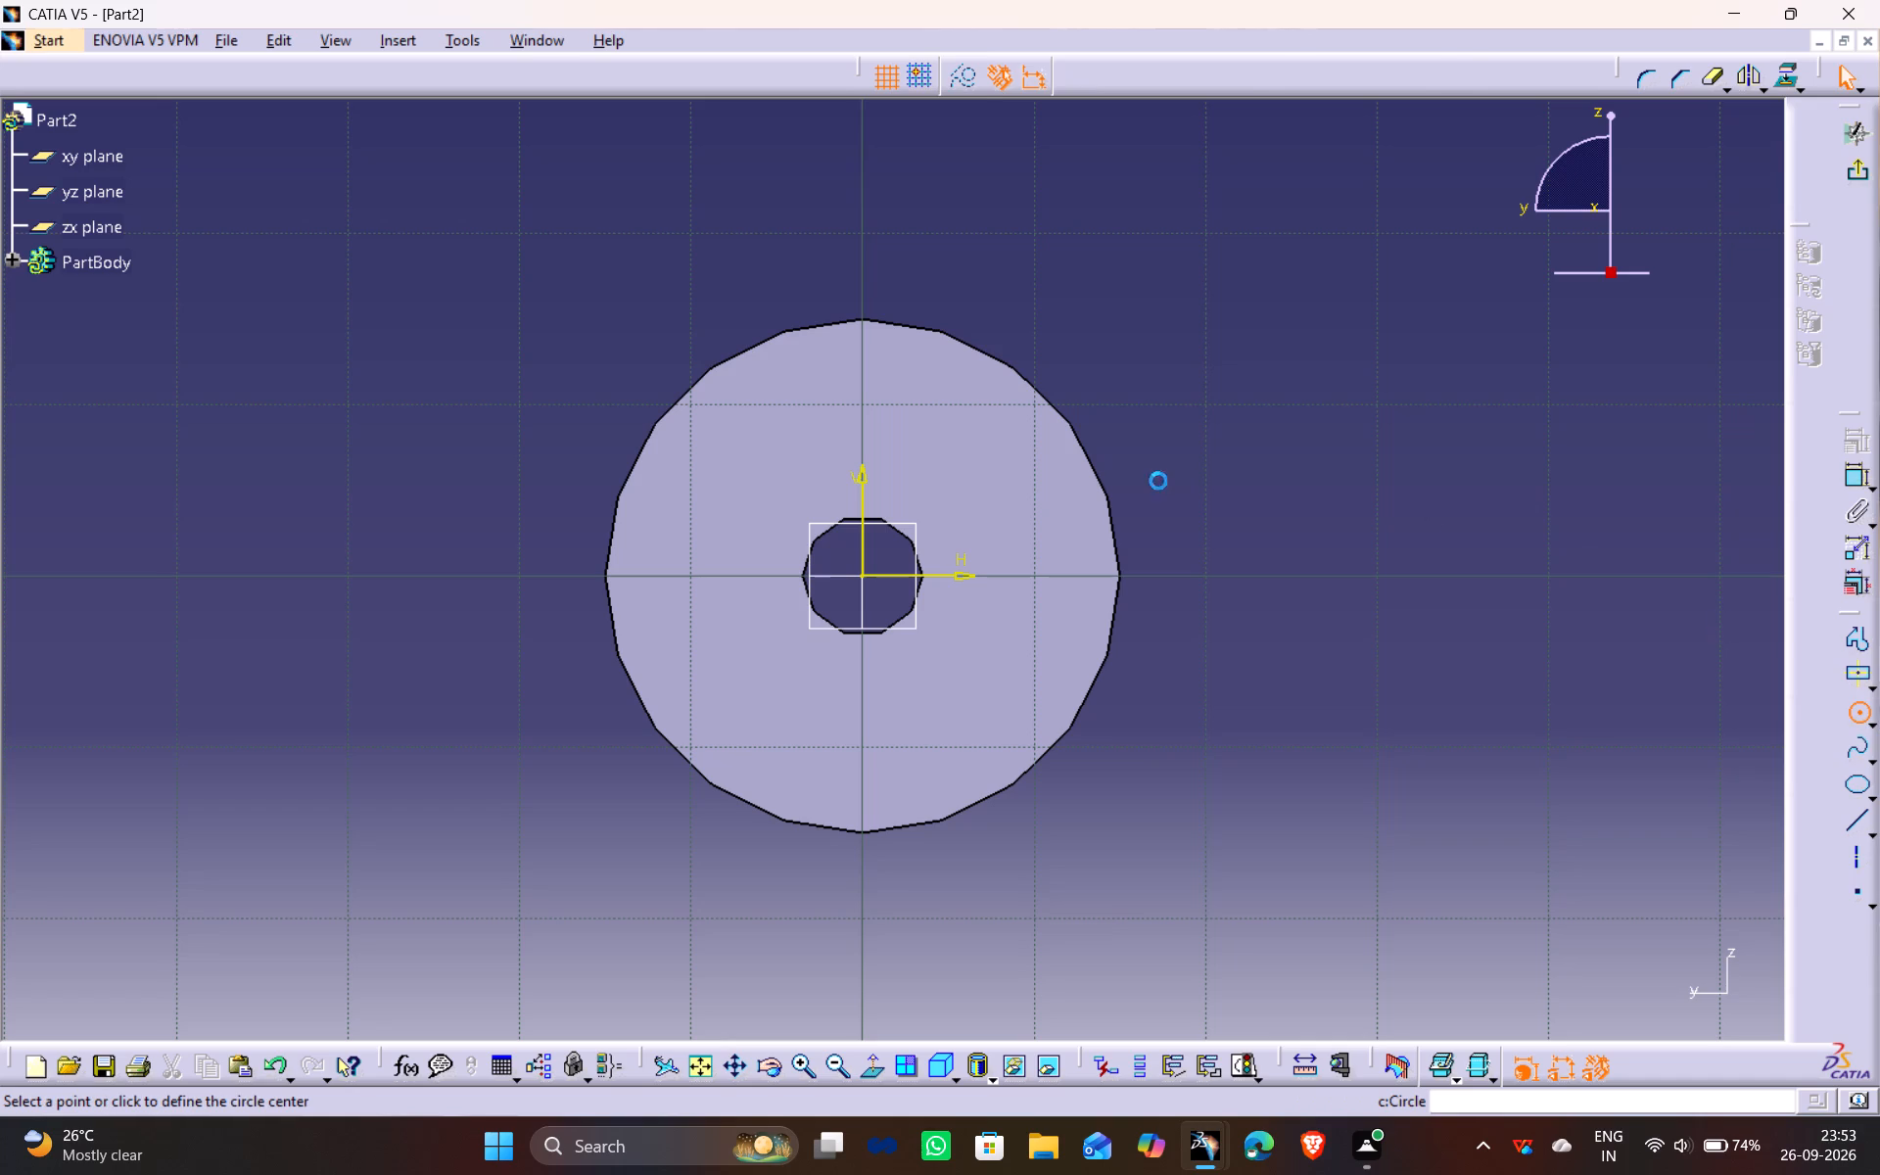
click(861, 574)
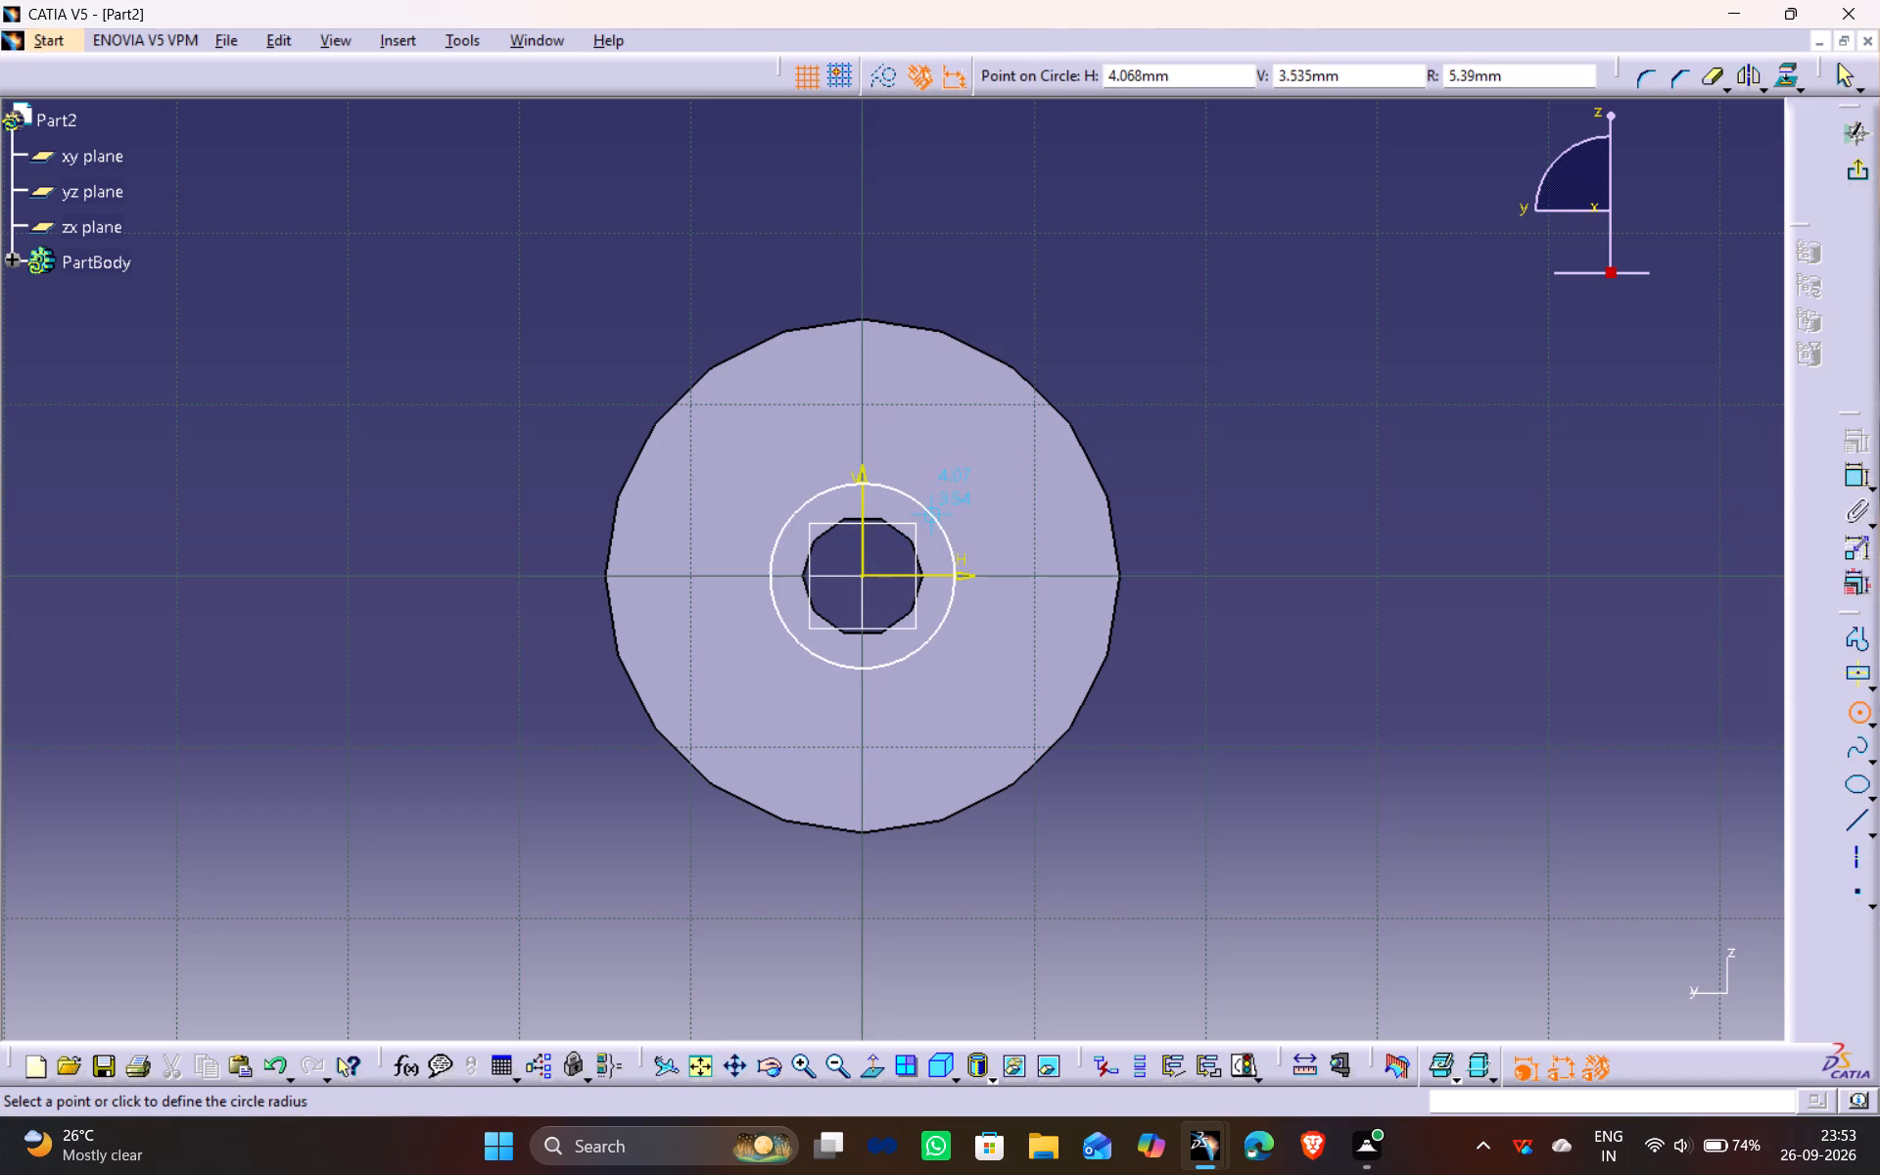
click(933, 515)
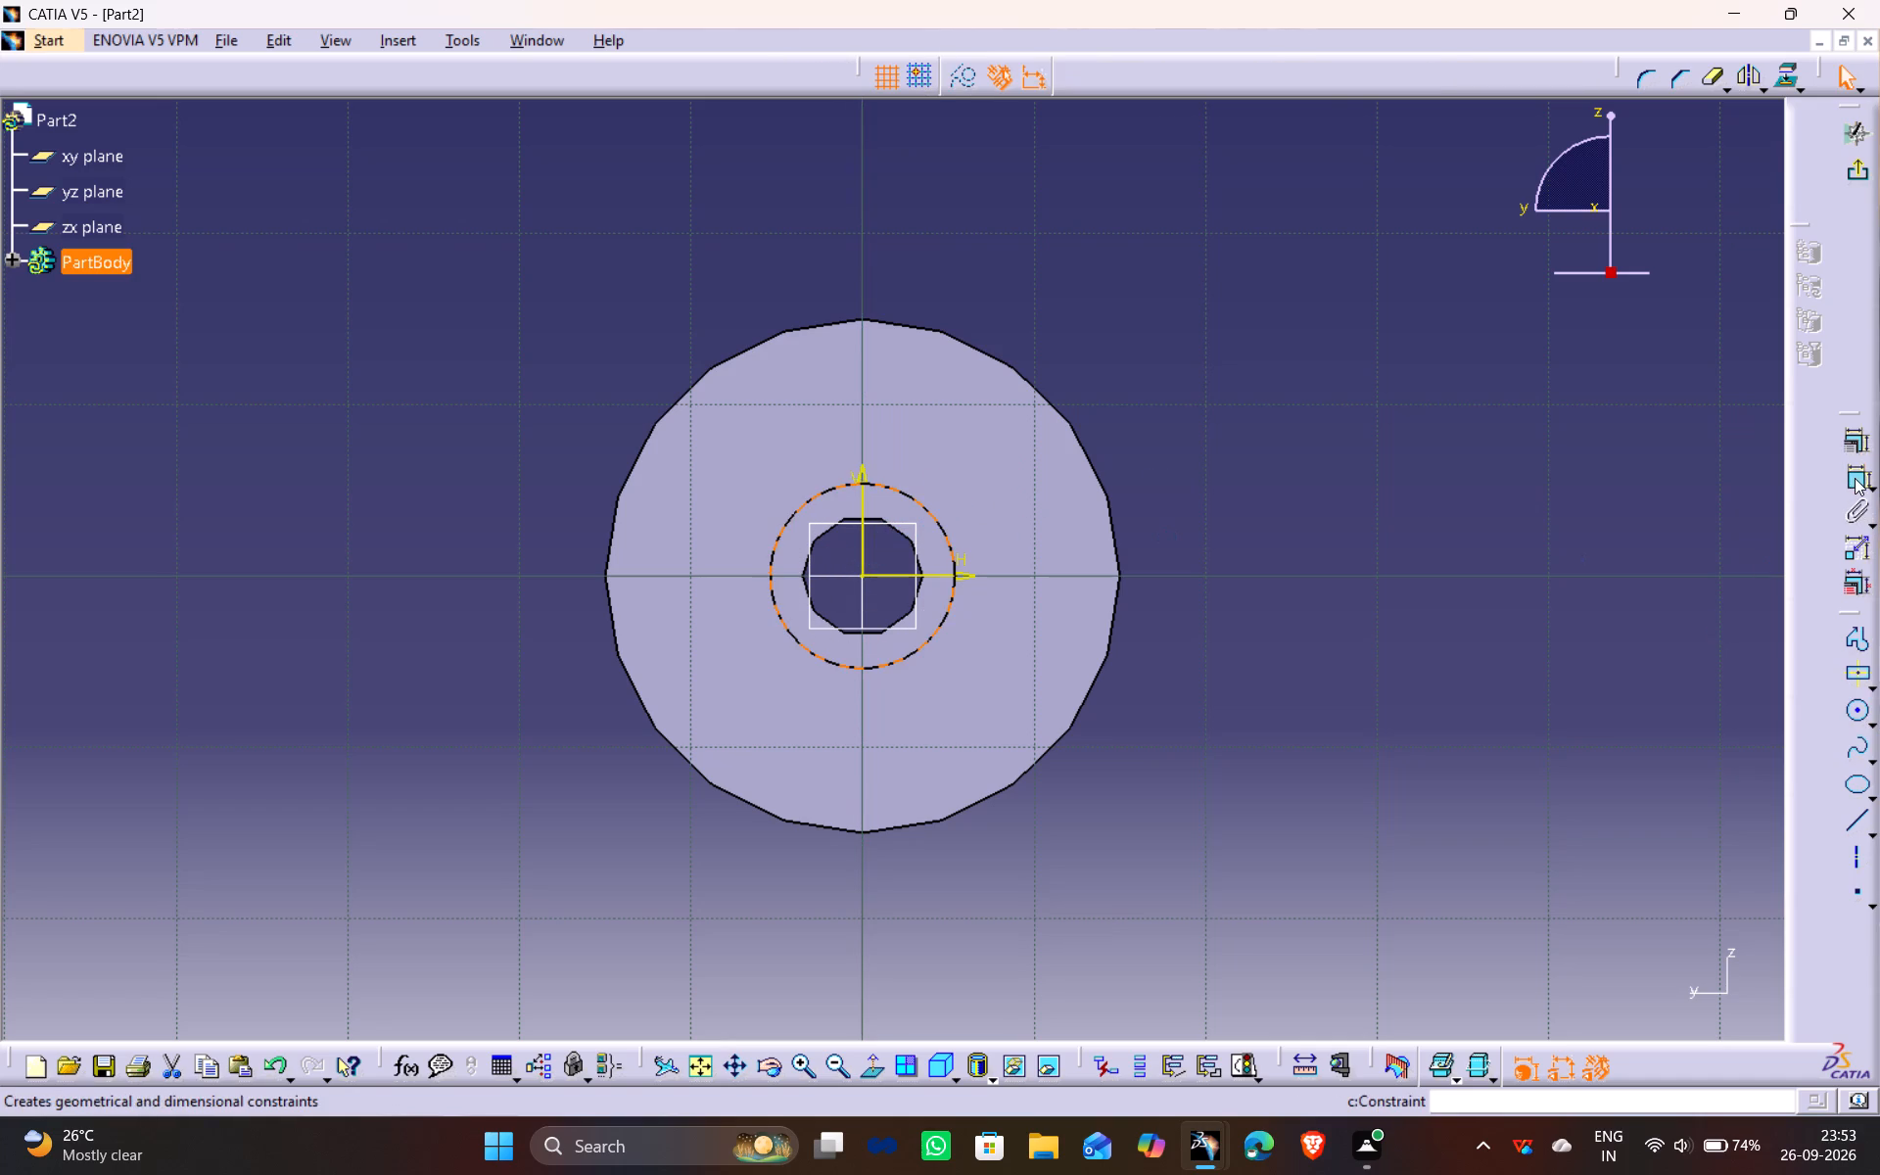
Dimension the new circle's diameter and set it to 10 mm.
click(1855, 478)
click(1379, 481)
double_click(1384, 473)
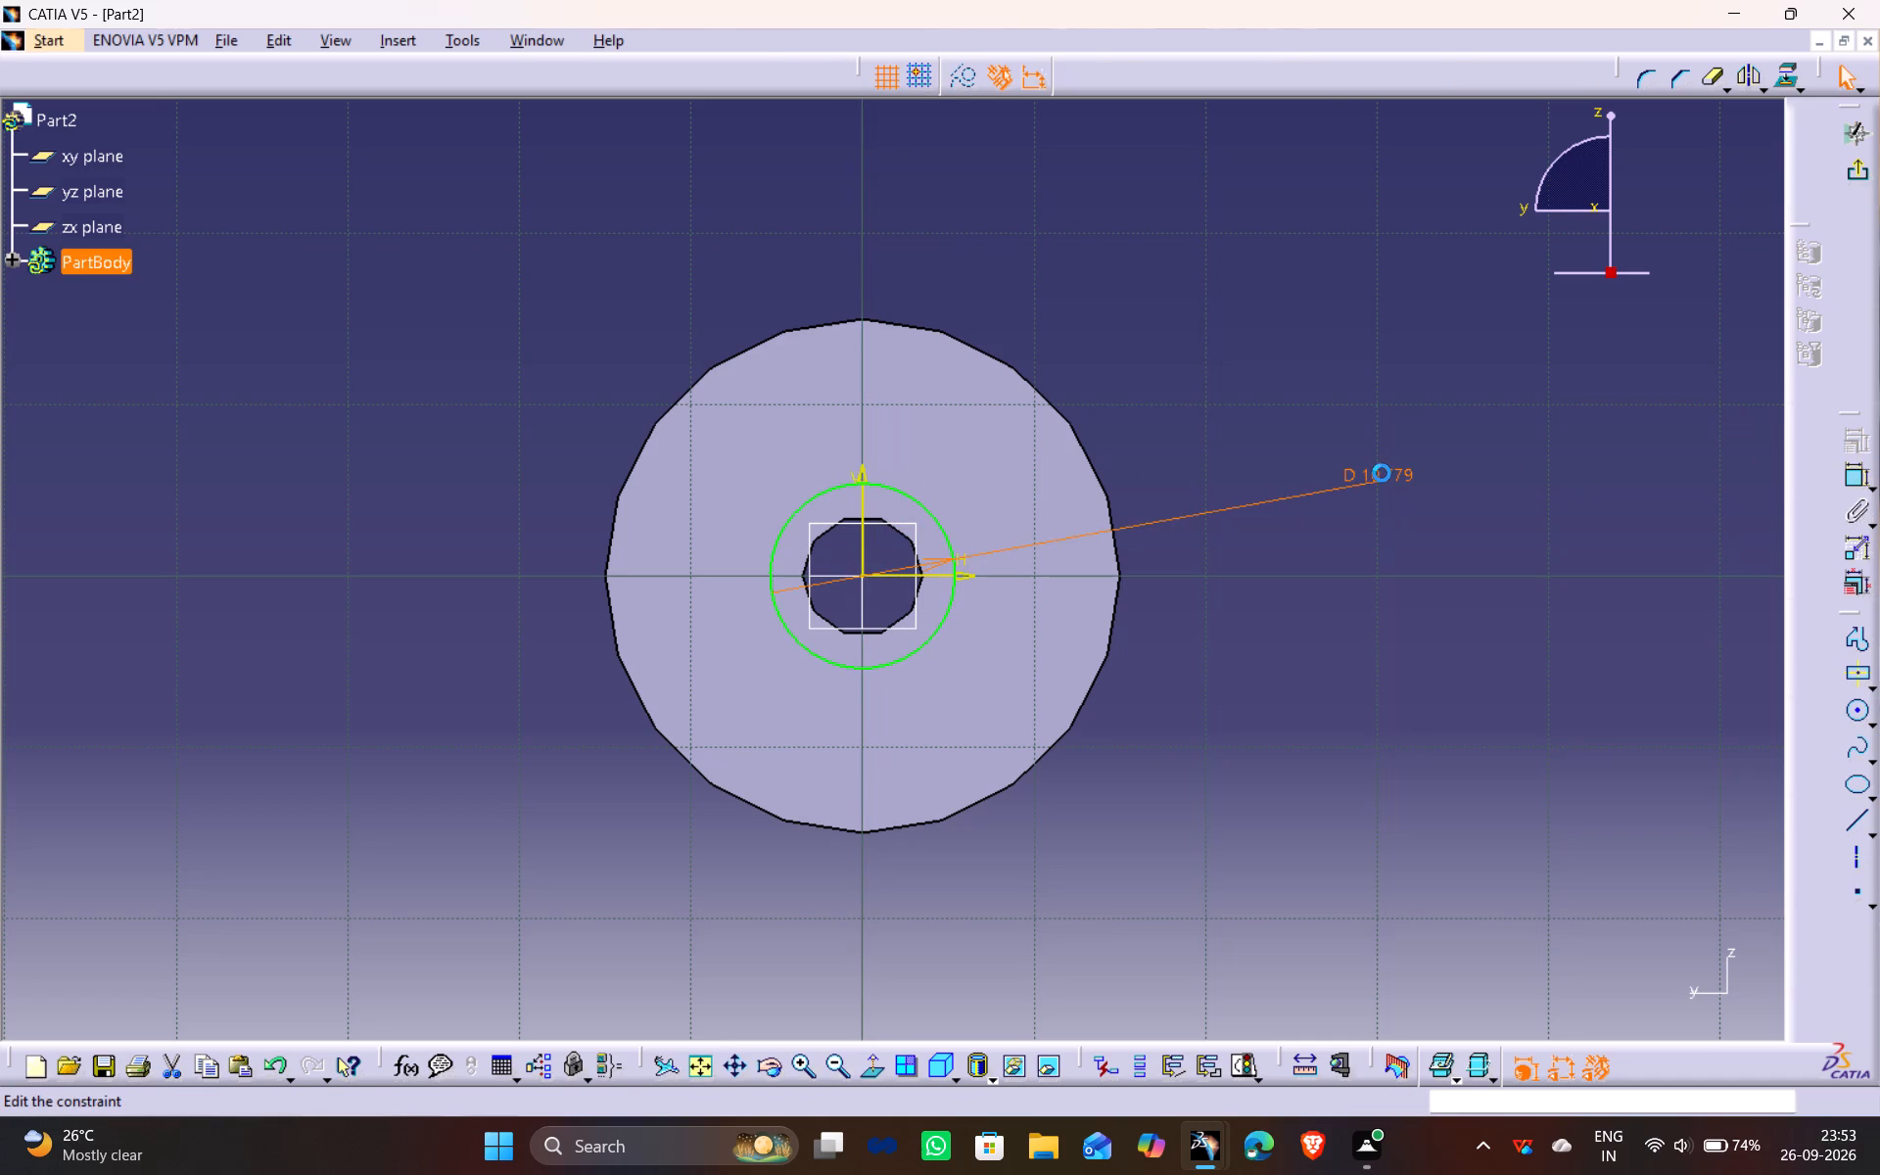
text(10)
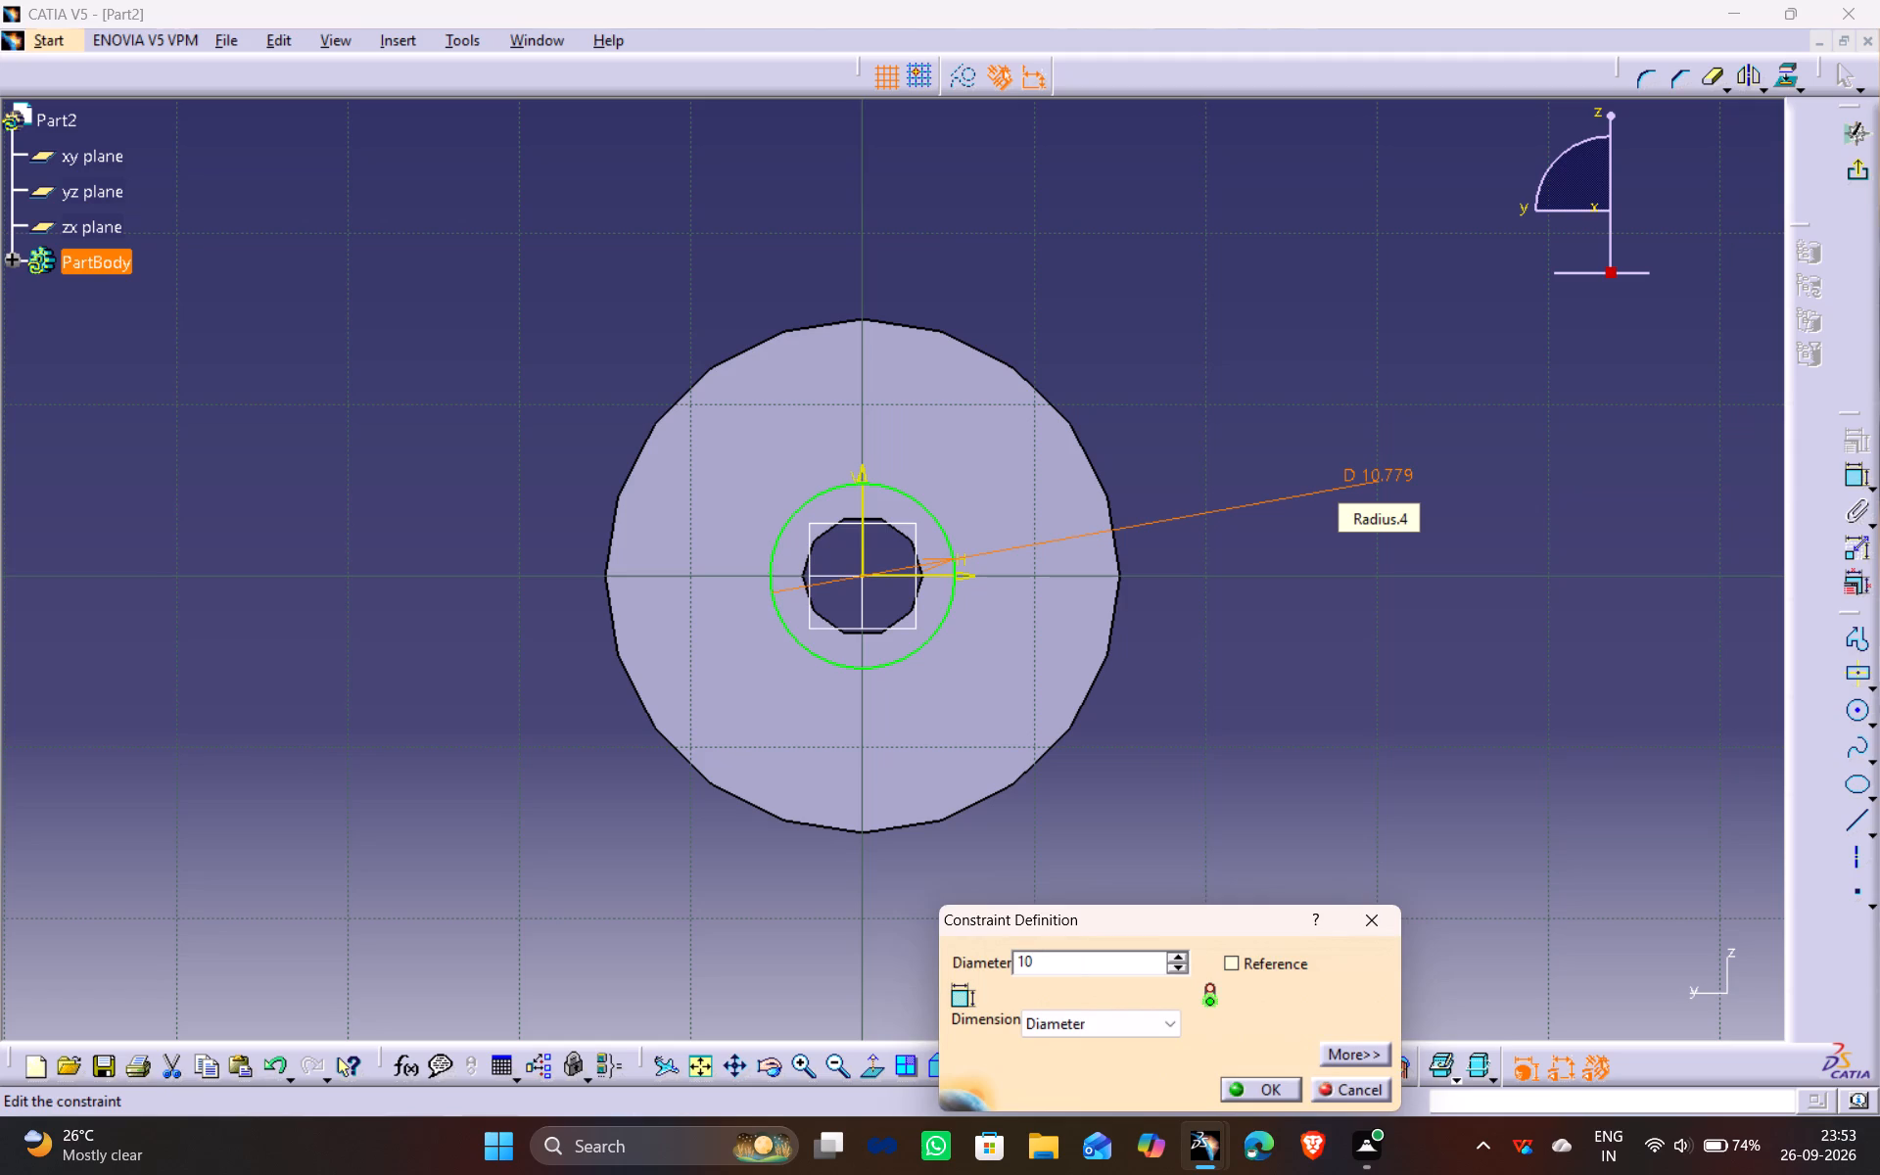
key(Return)
click(1343, 634)
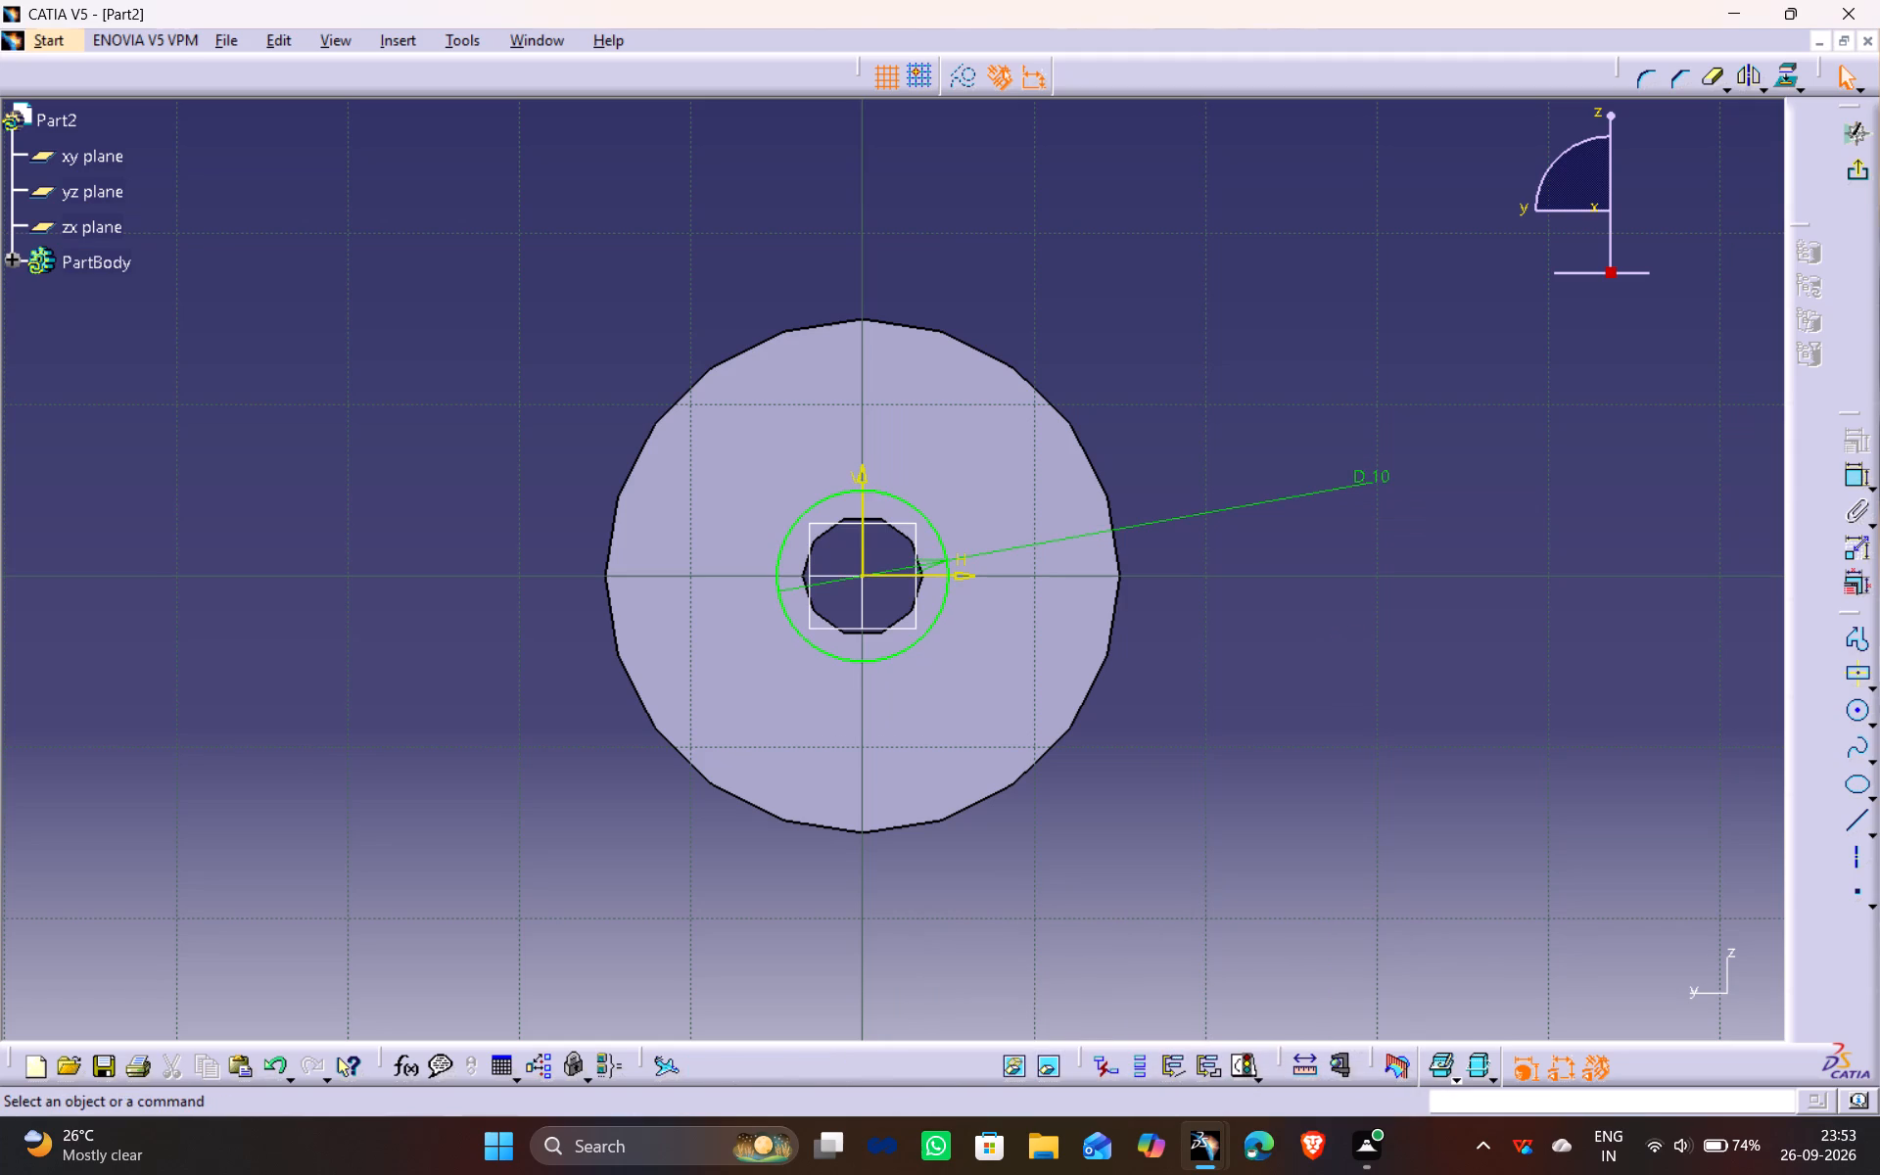
Draw a centered rectangle at the sketch origin, about 4.4 mm high and extending past both sides of the disc.
click(1859, 676)
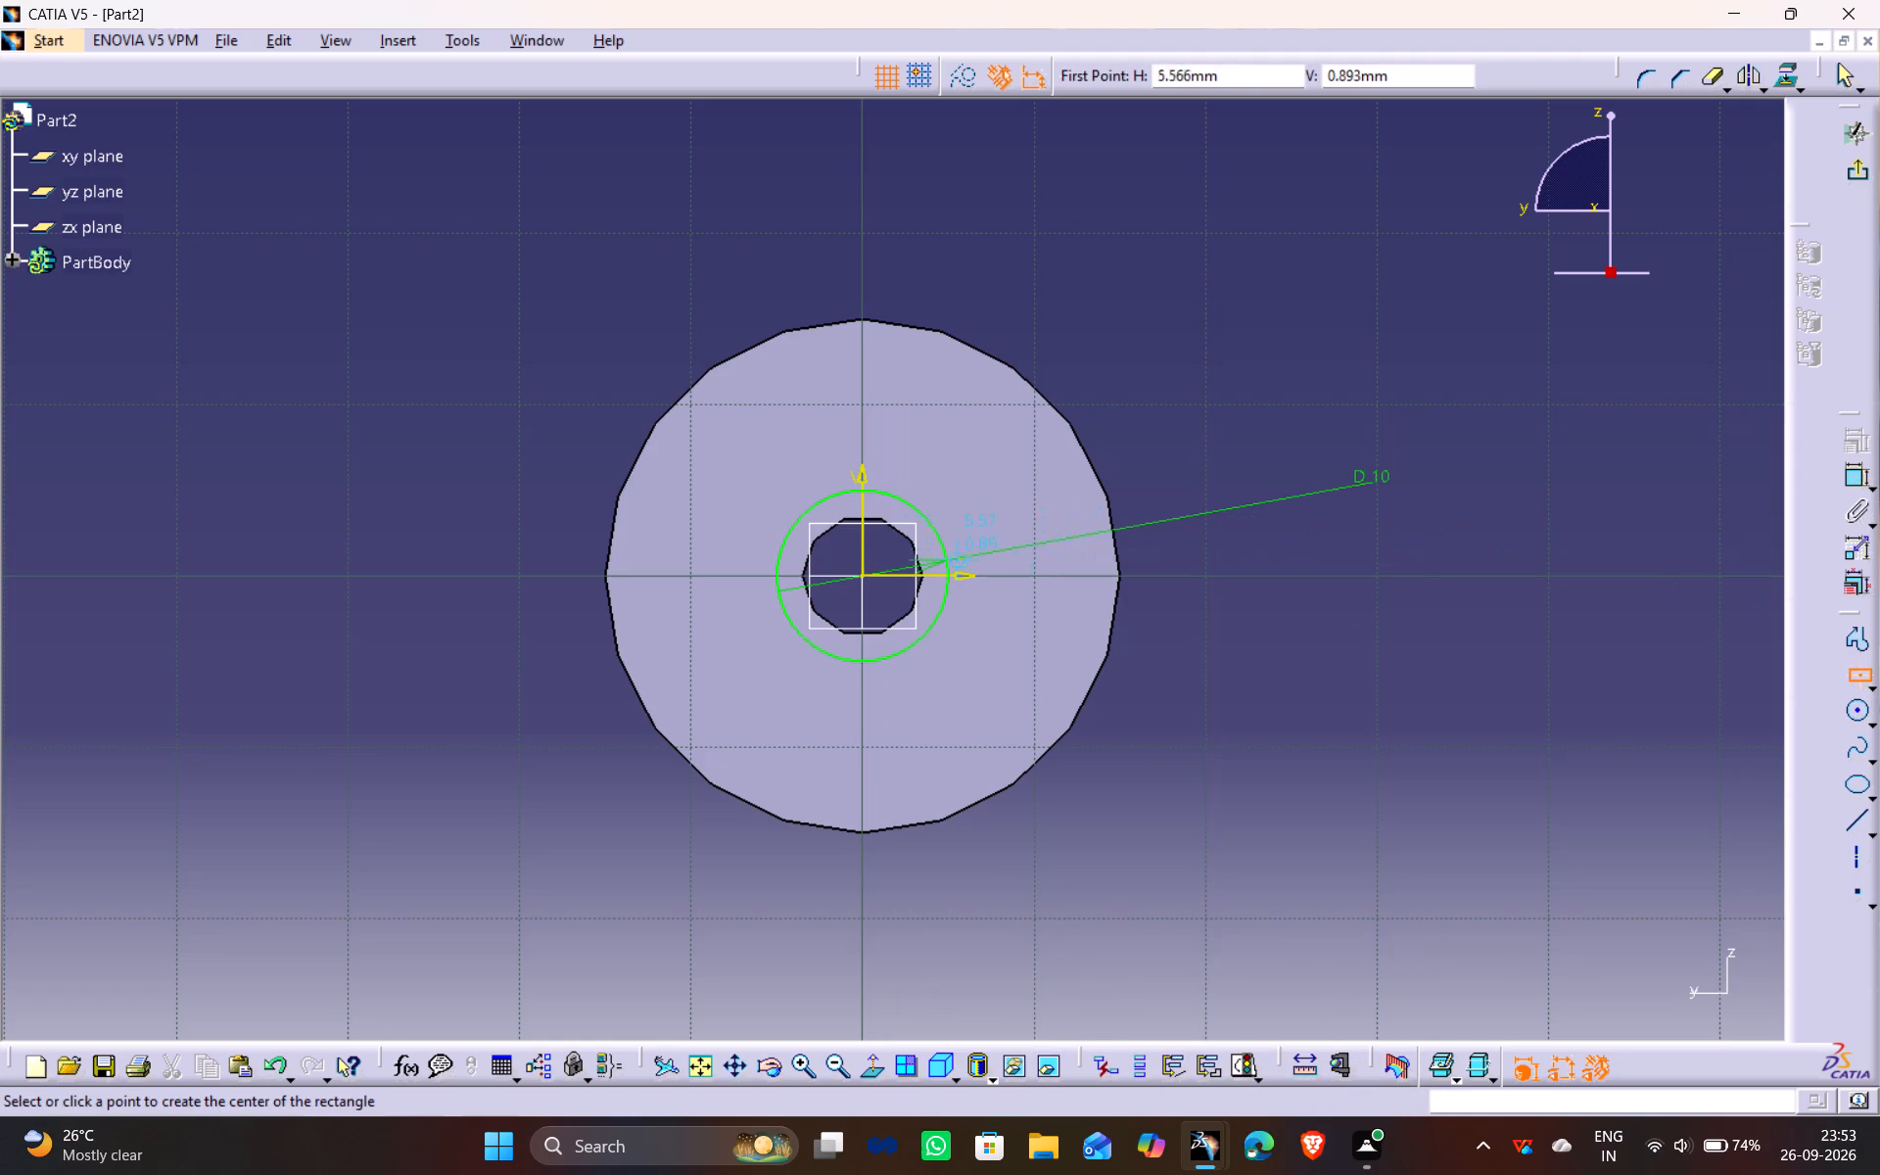
click(867, 574)
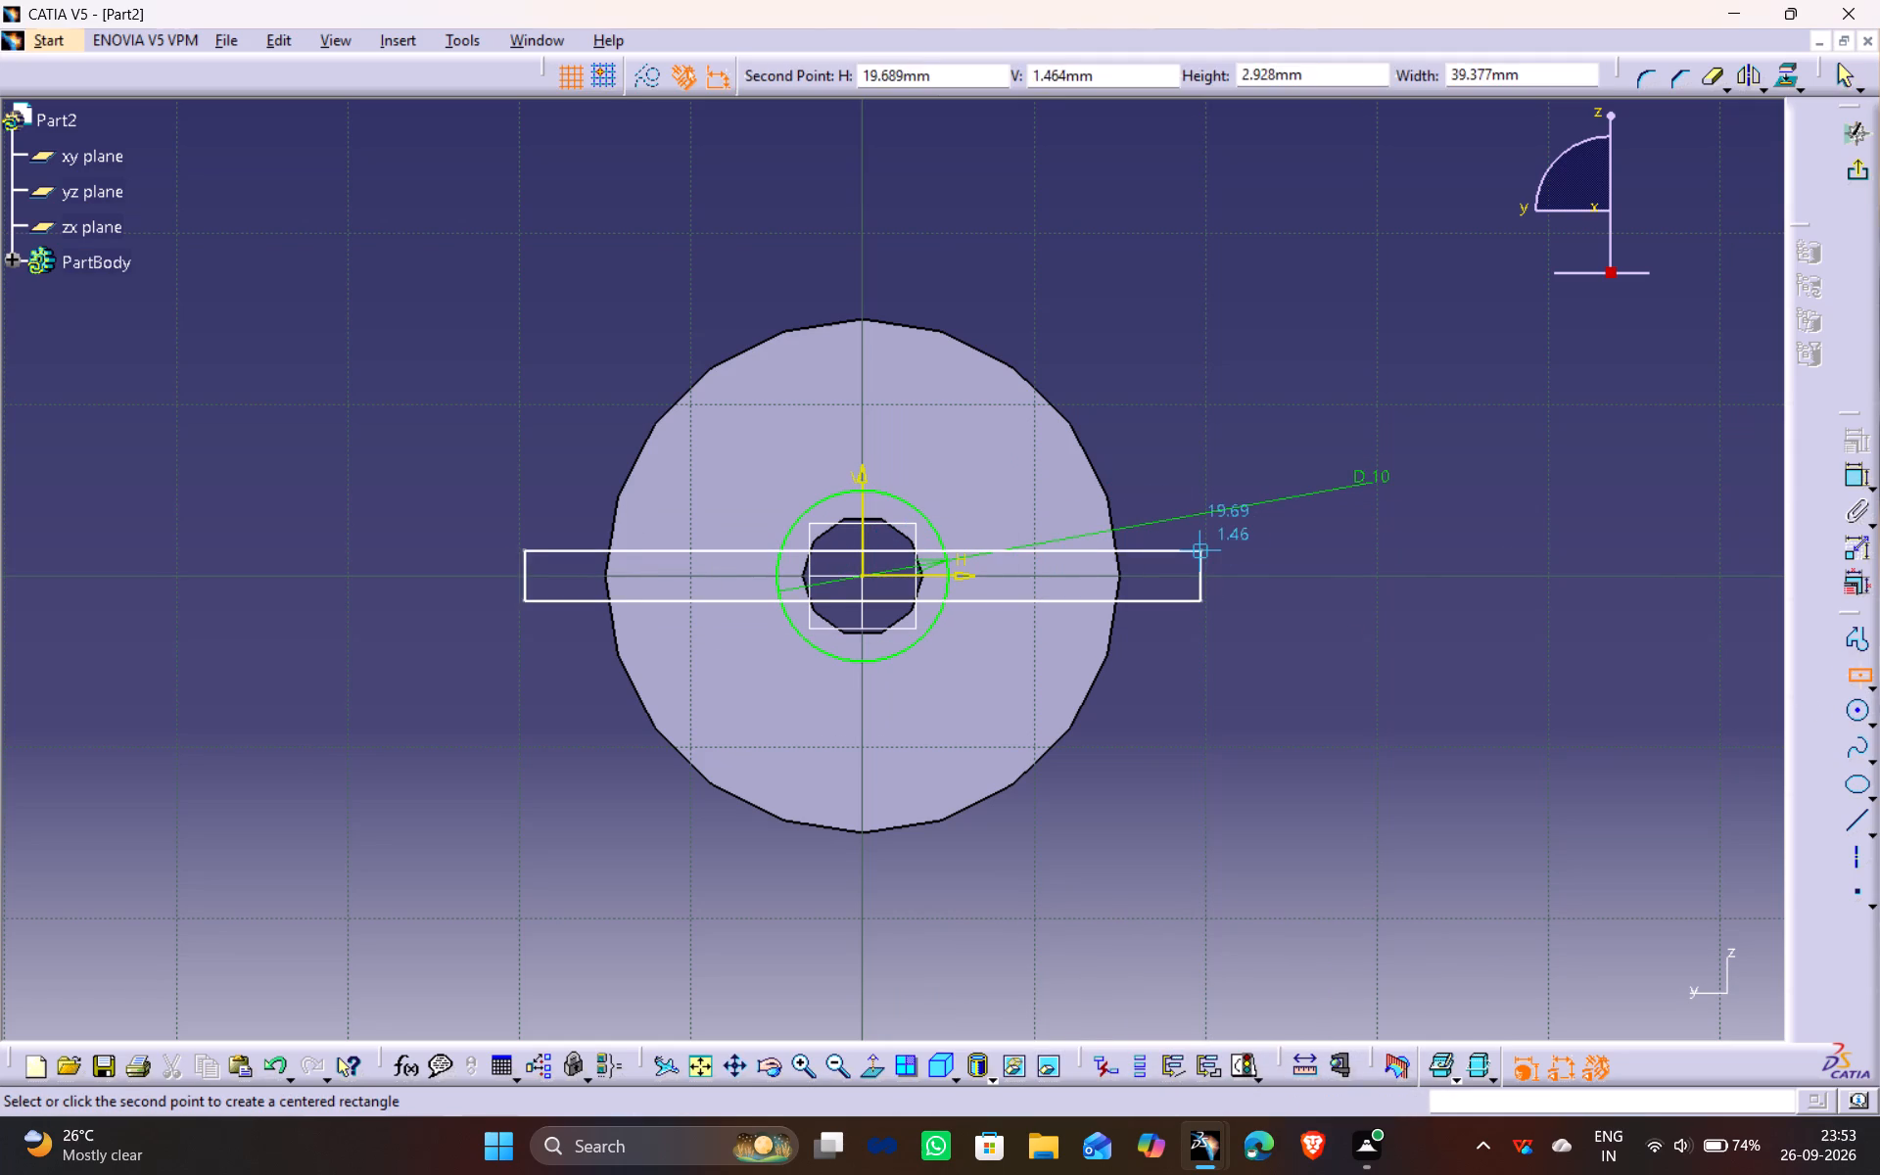
click(1248, 538)
click(1369, 544)
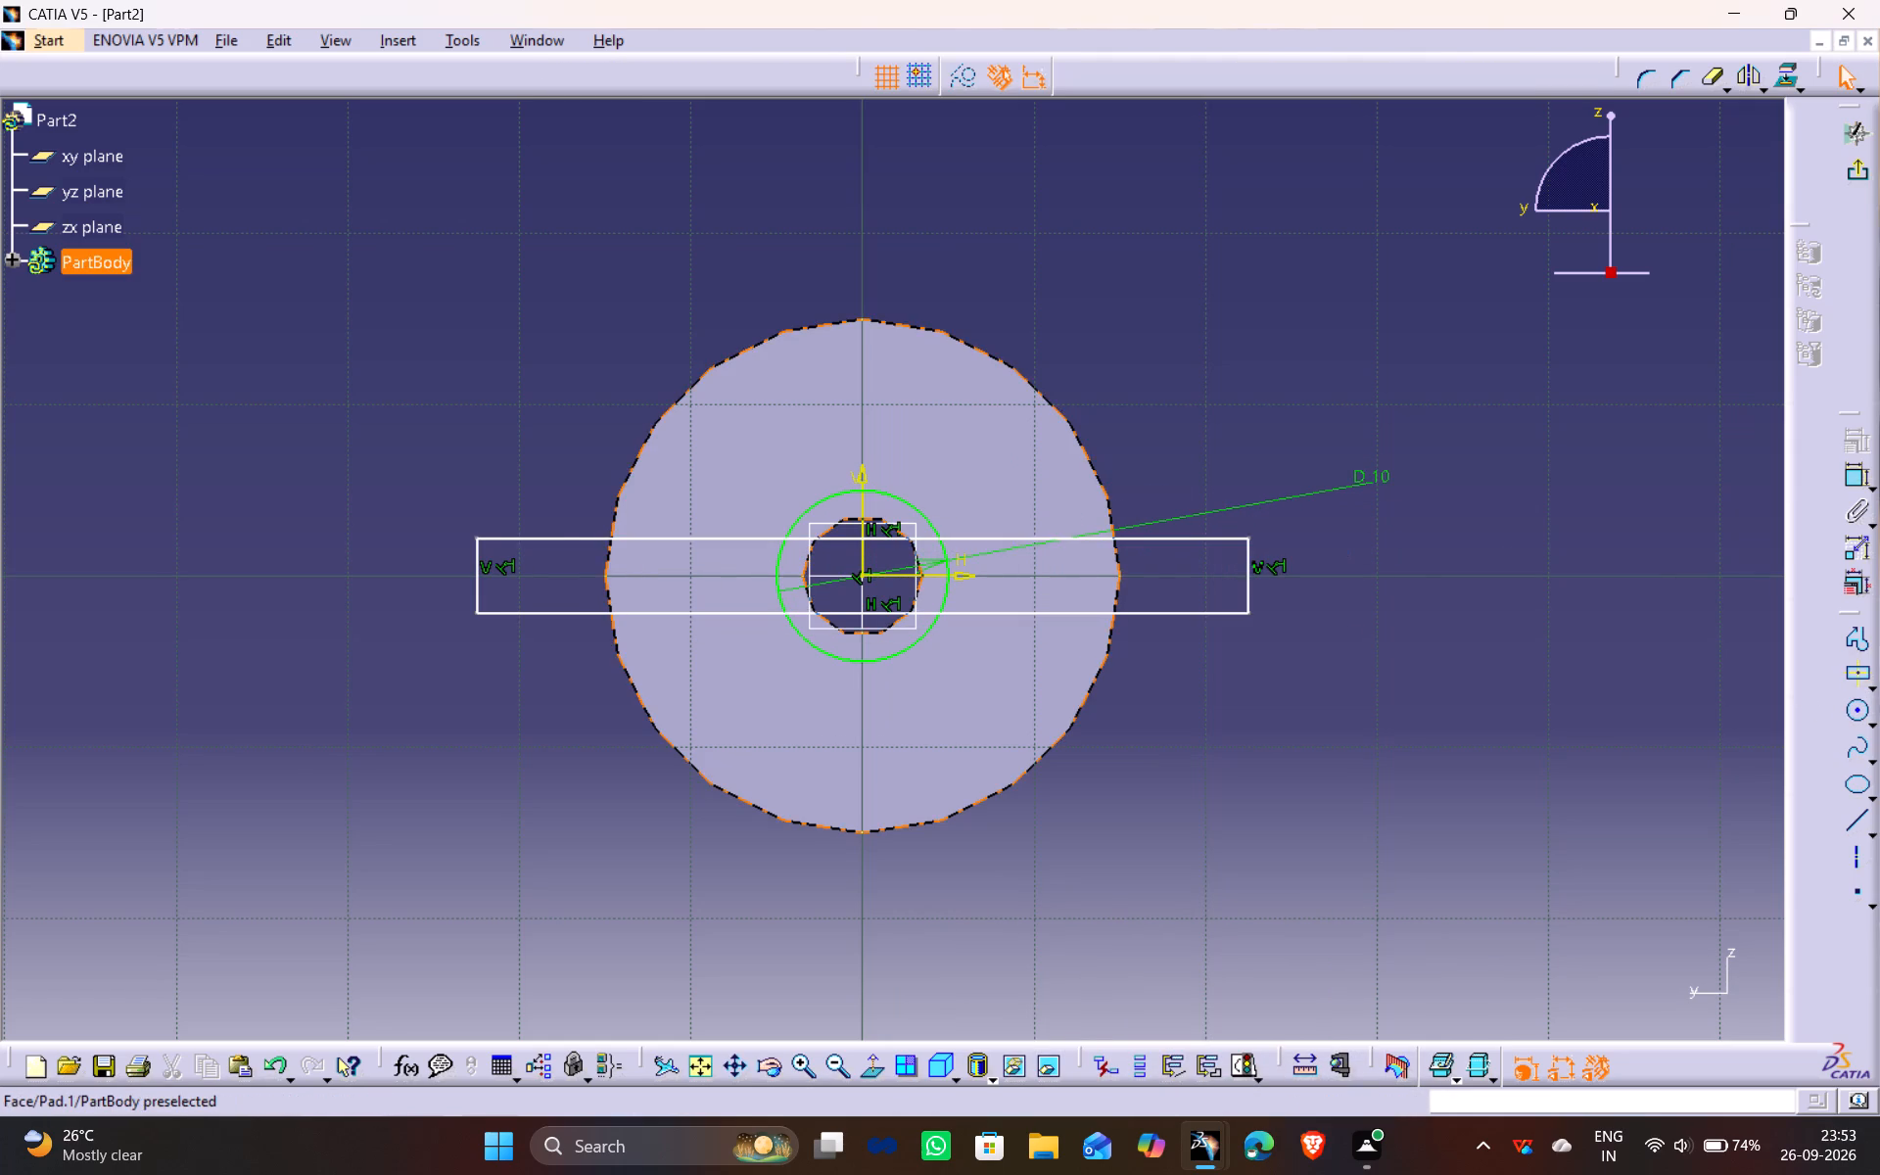
Dimension the distance between the rectangle's two long horizontal edges and set it to 5 mm.
click(1026, 535)
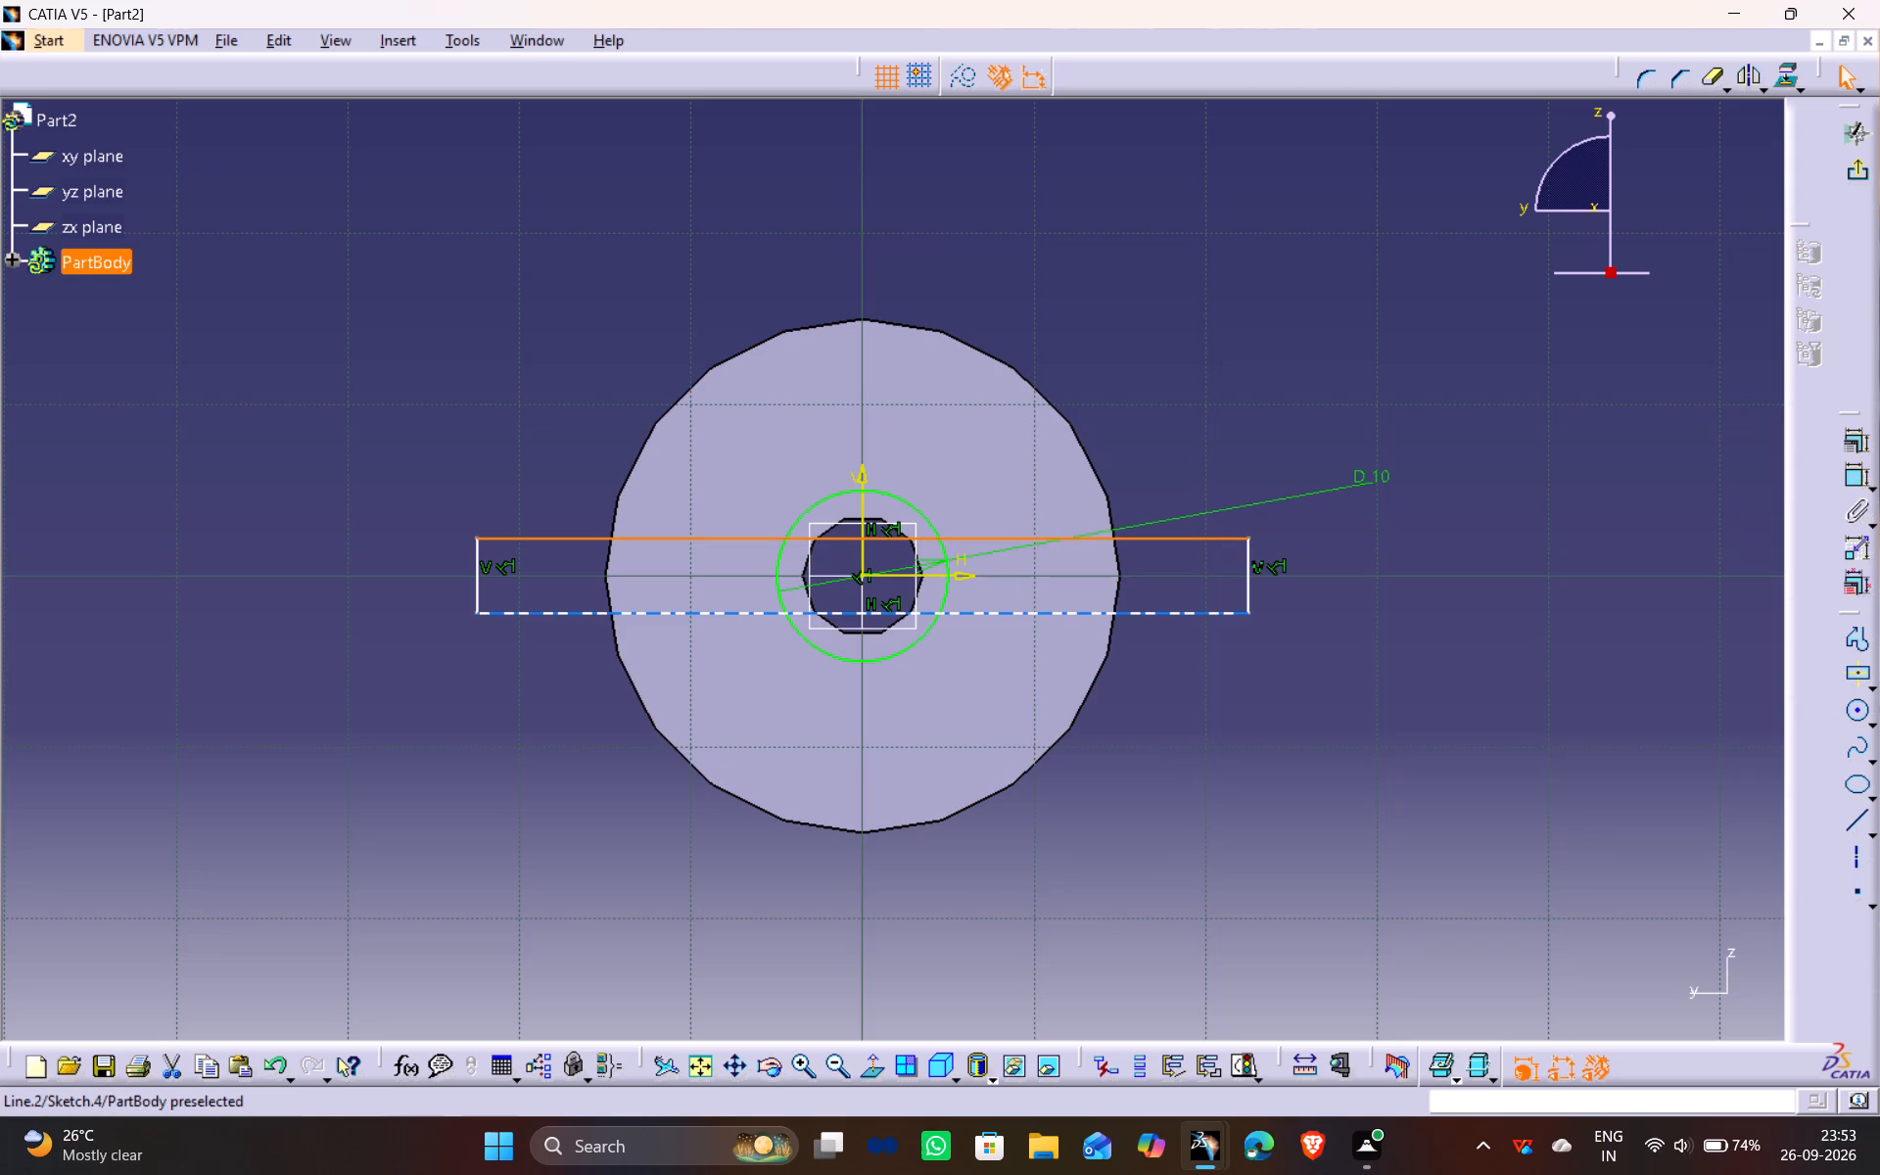
ctrl+click(997, 612)
click(1858, 483)
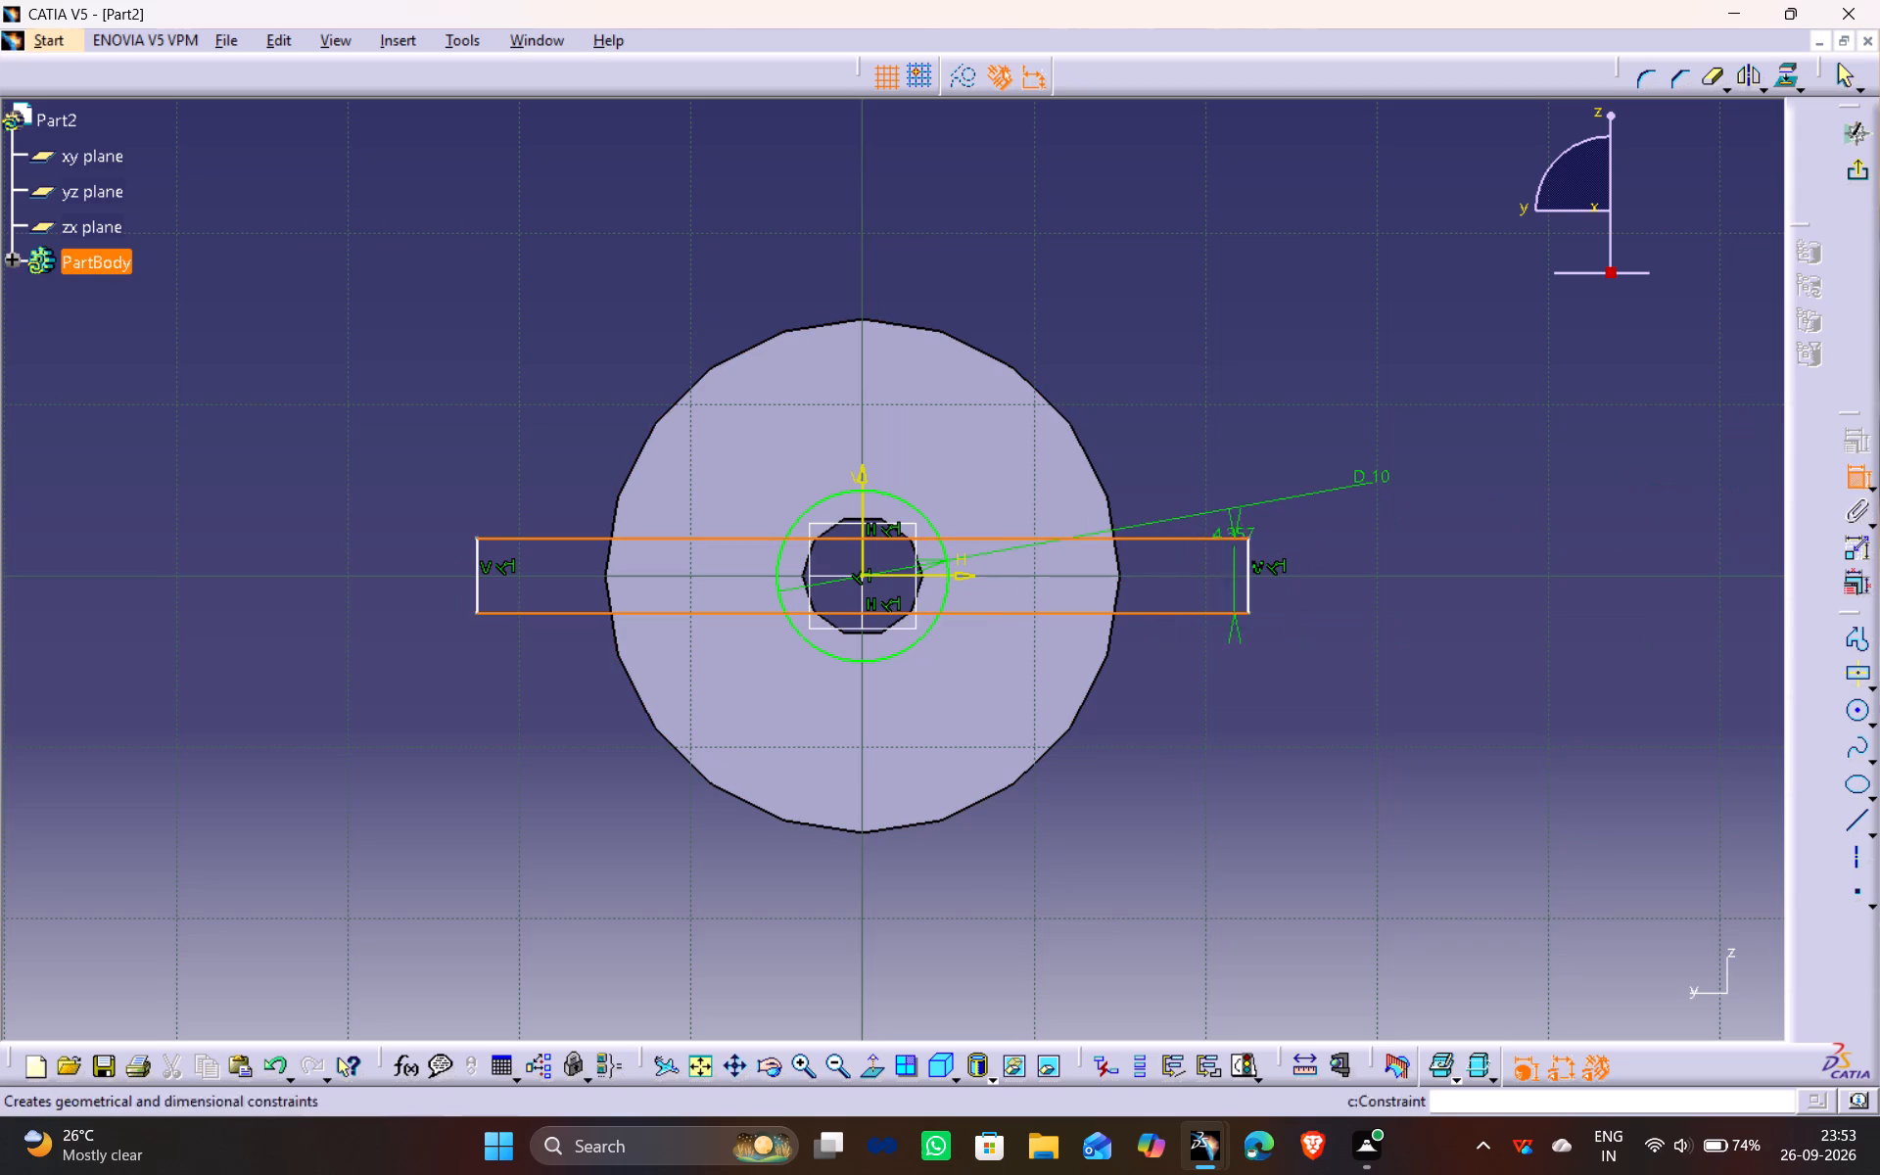
click(1431, 582)
double_click(1428, 575)
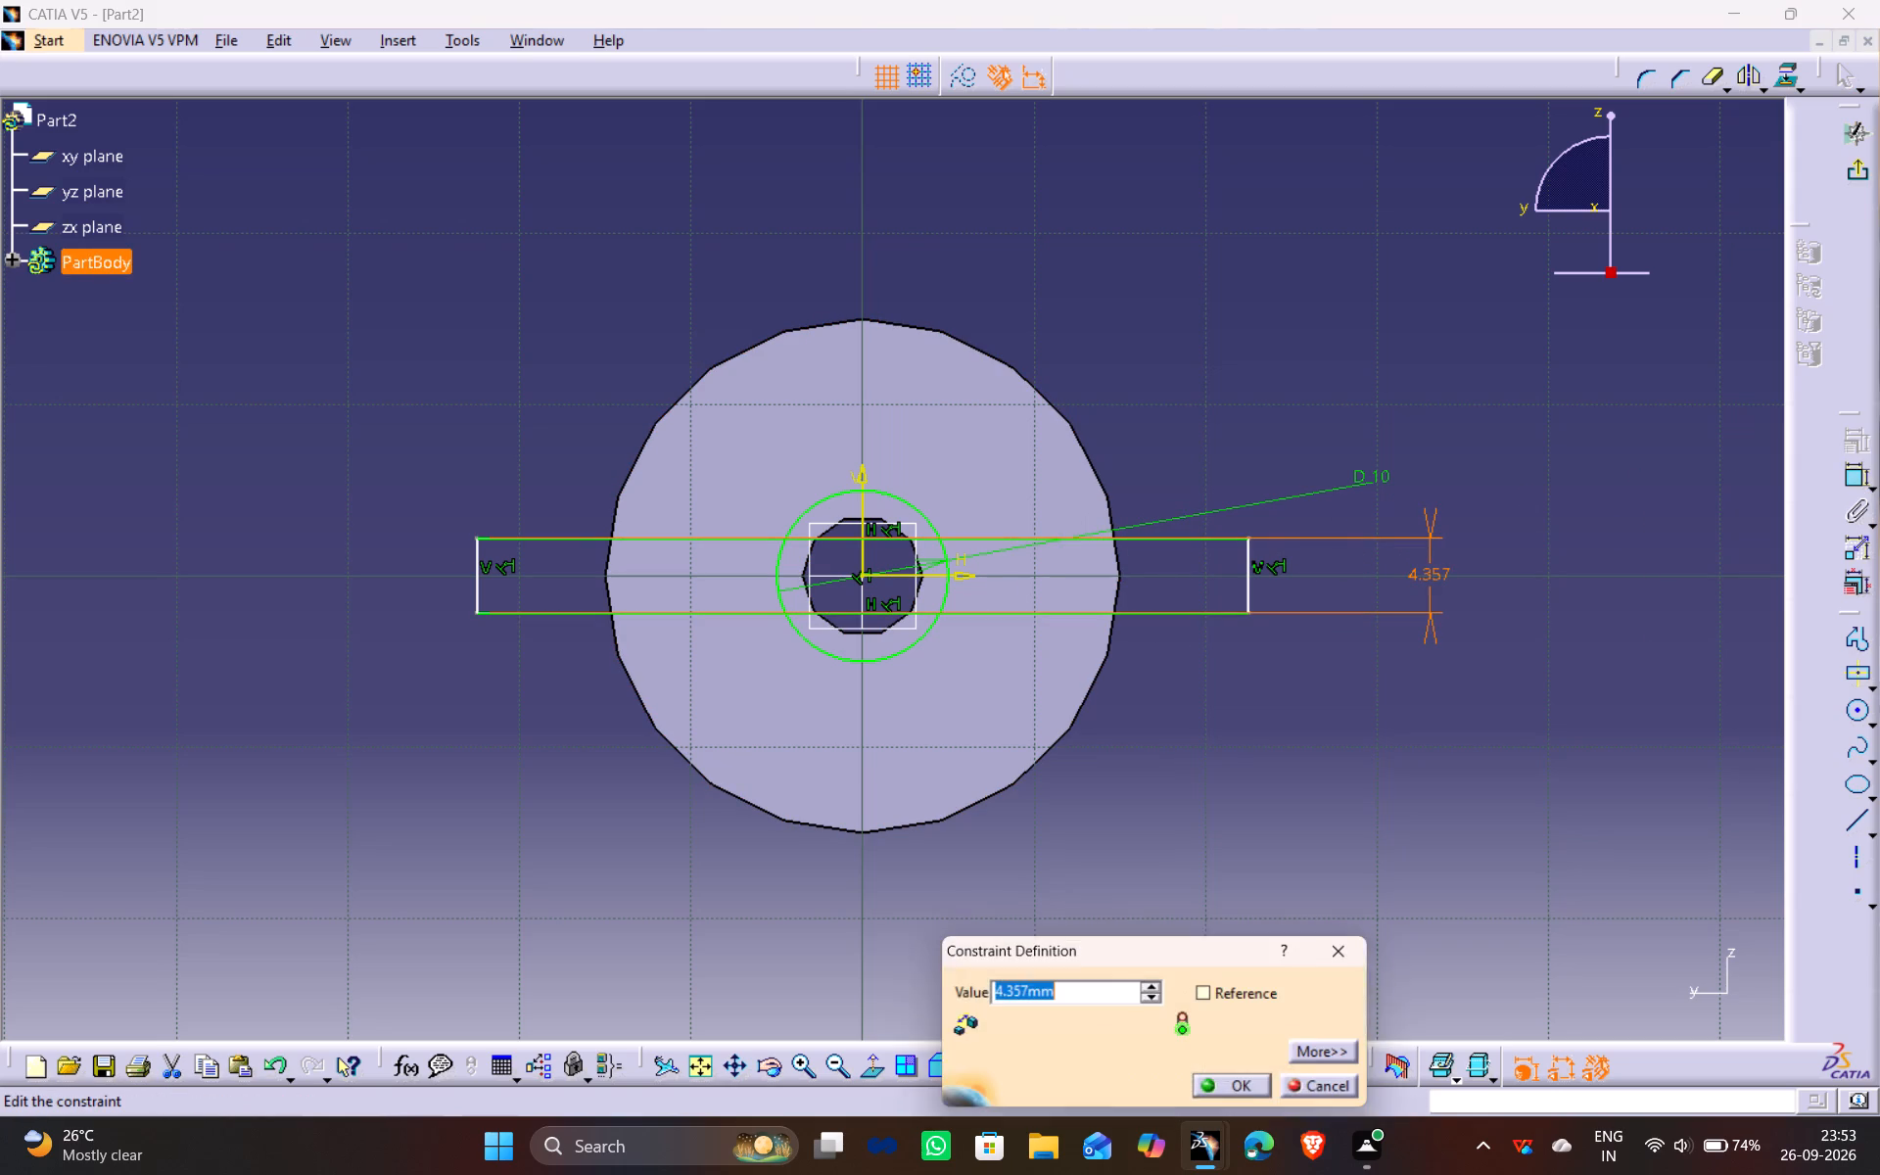
key(5)
key(Return)
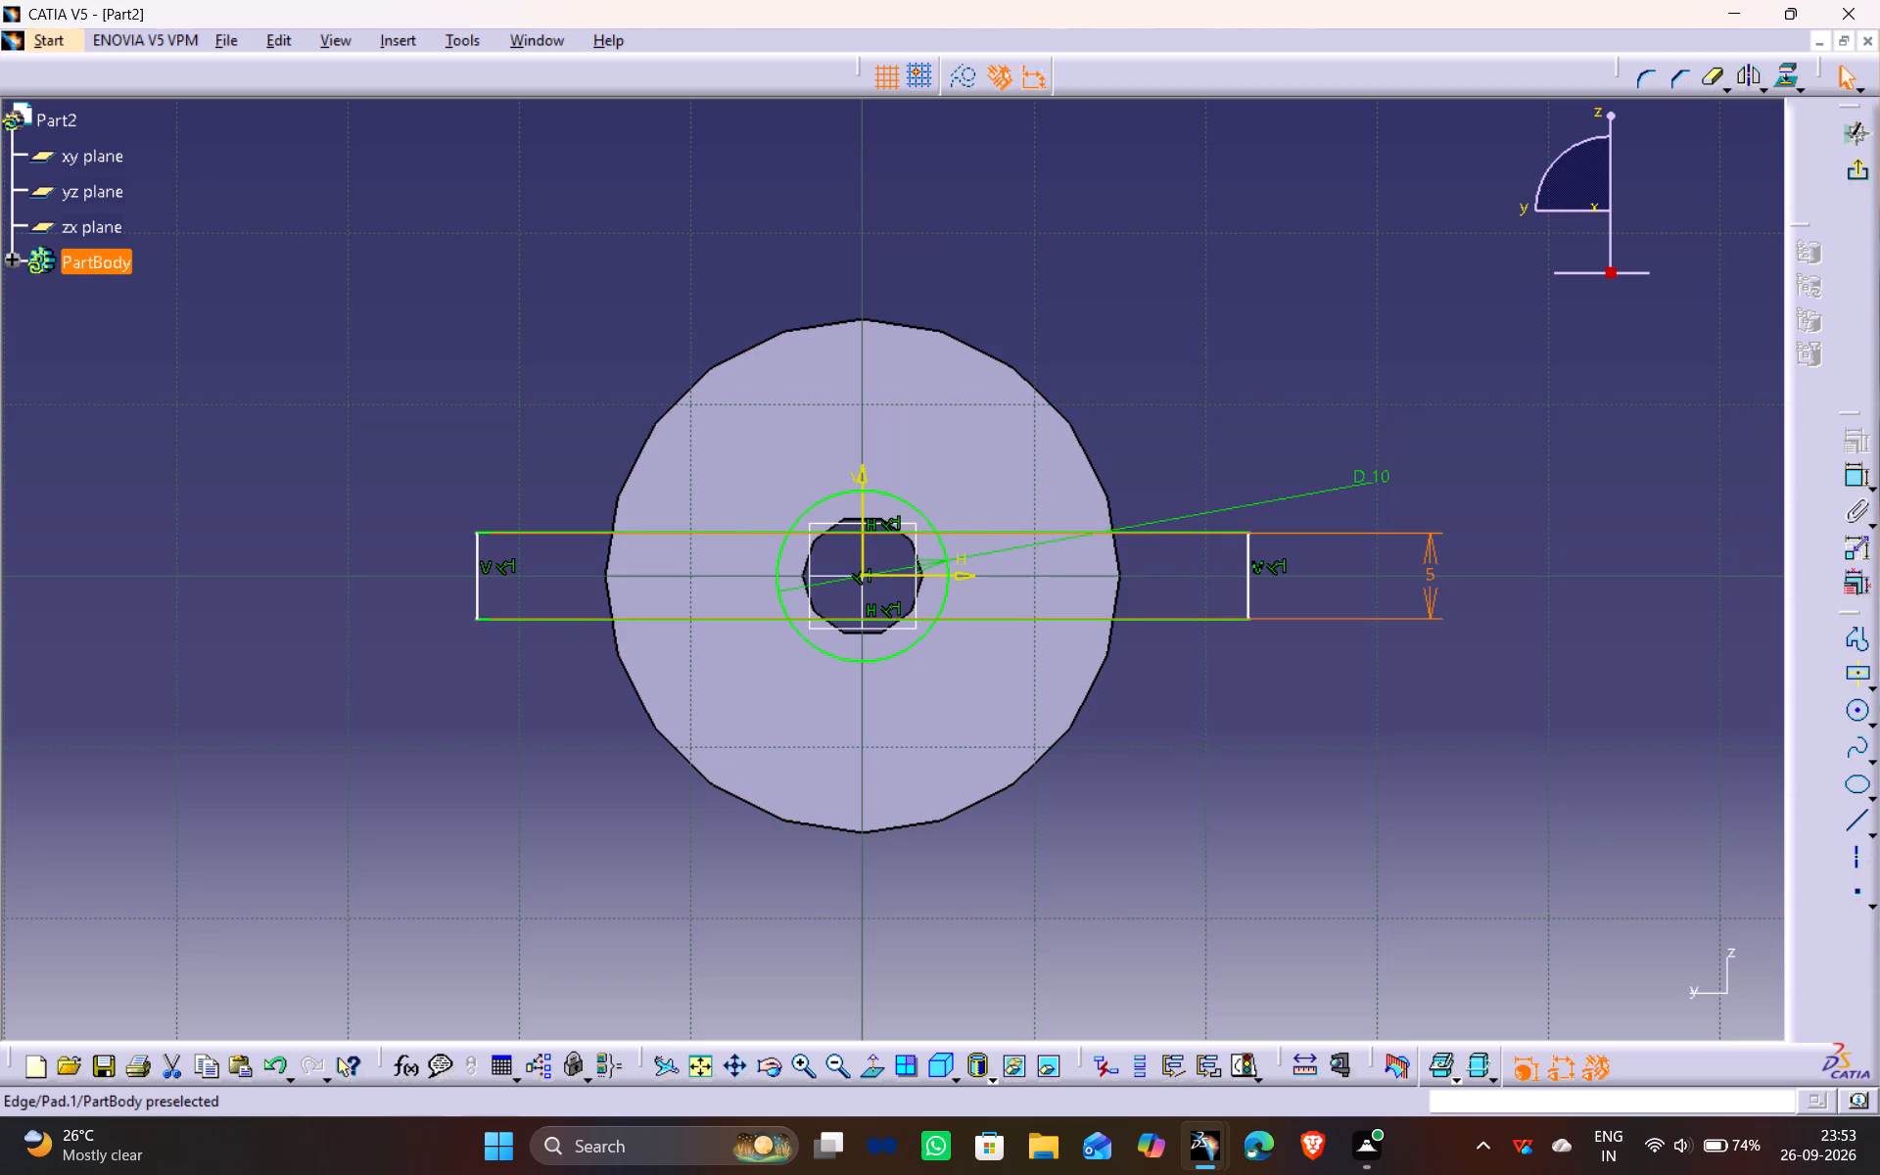
Draw a circle about 29.8 mm in diameter centered on the sketch origin, close to the disc's outer edge.
ctrl+middle_drag(966, 870, 968, 766)
ctrl+middle_drag(1077, 505, 1066, 556)
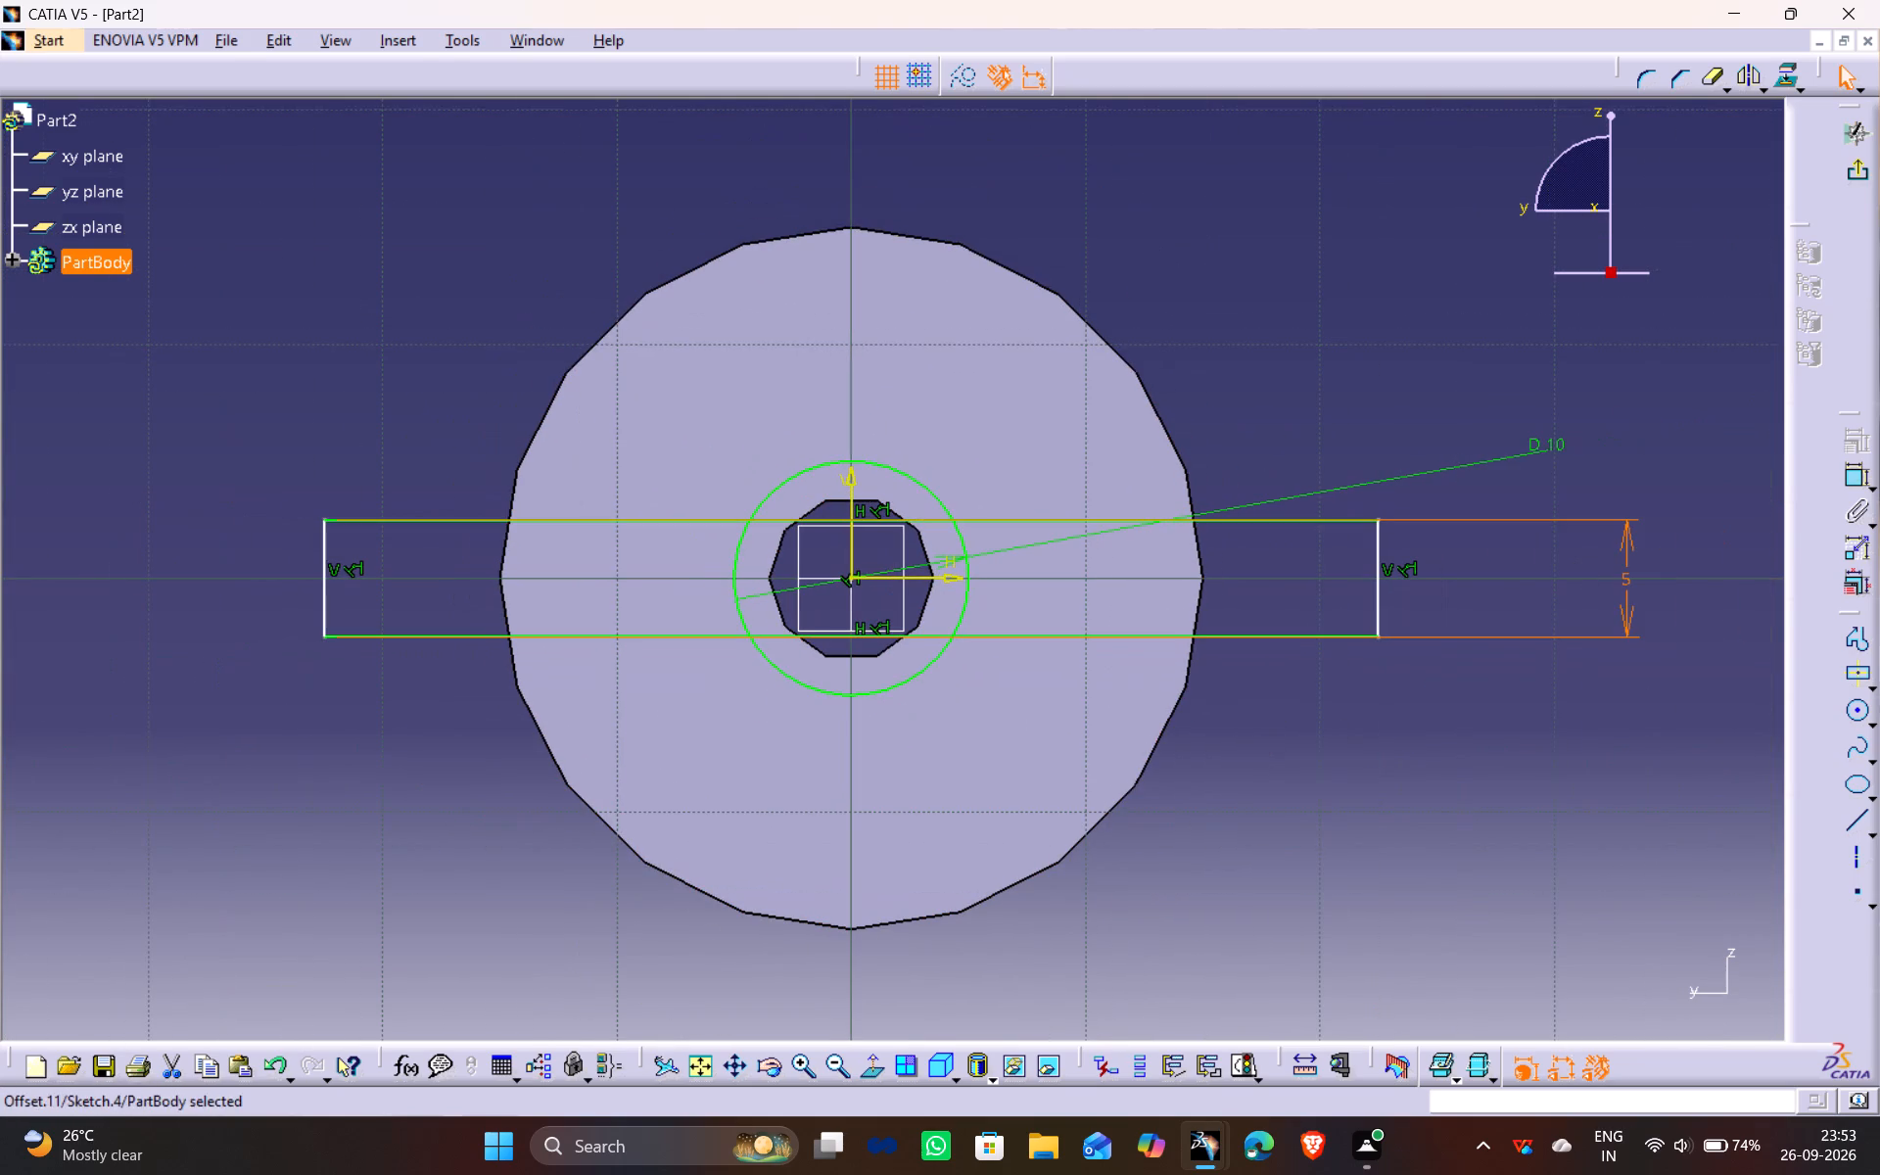
click(1857, 712)
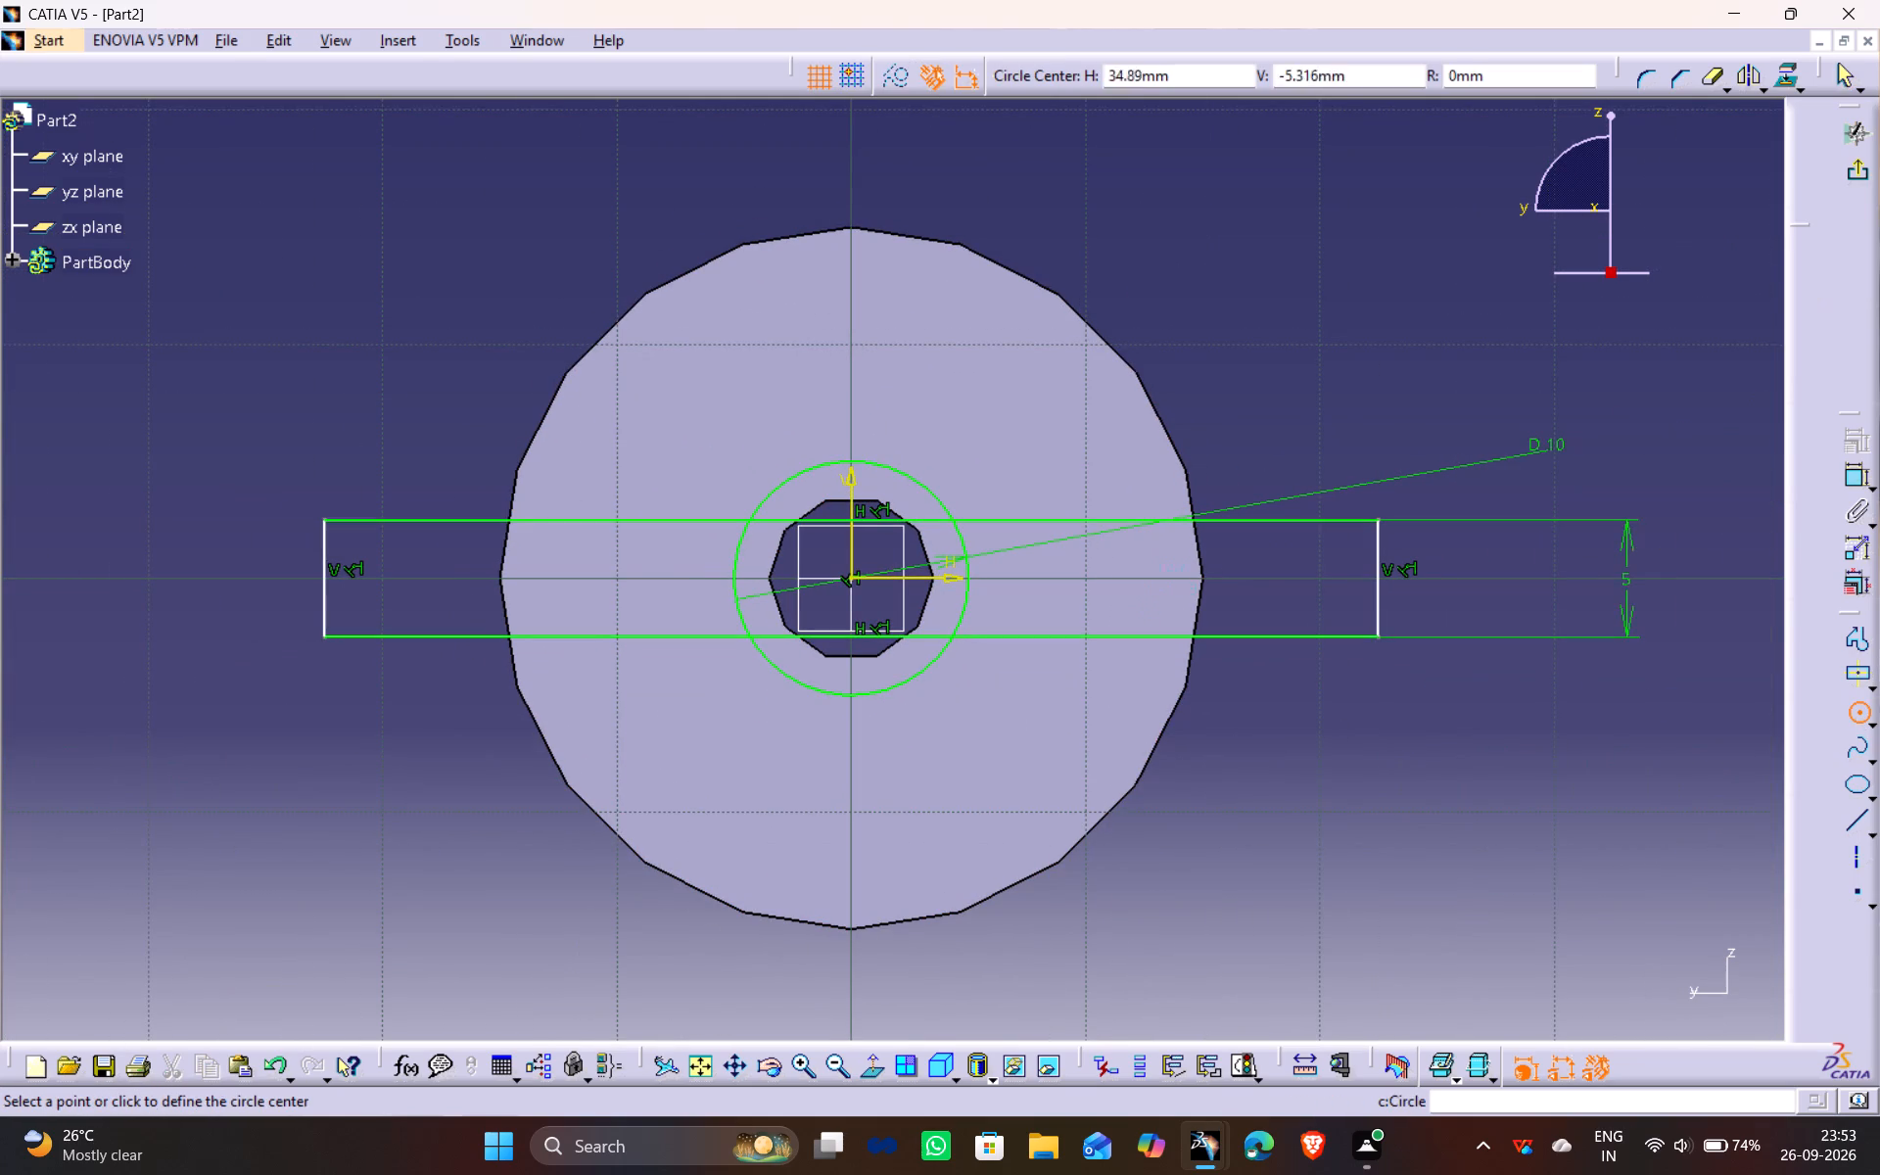
click(853, 577)
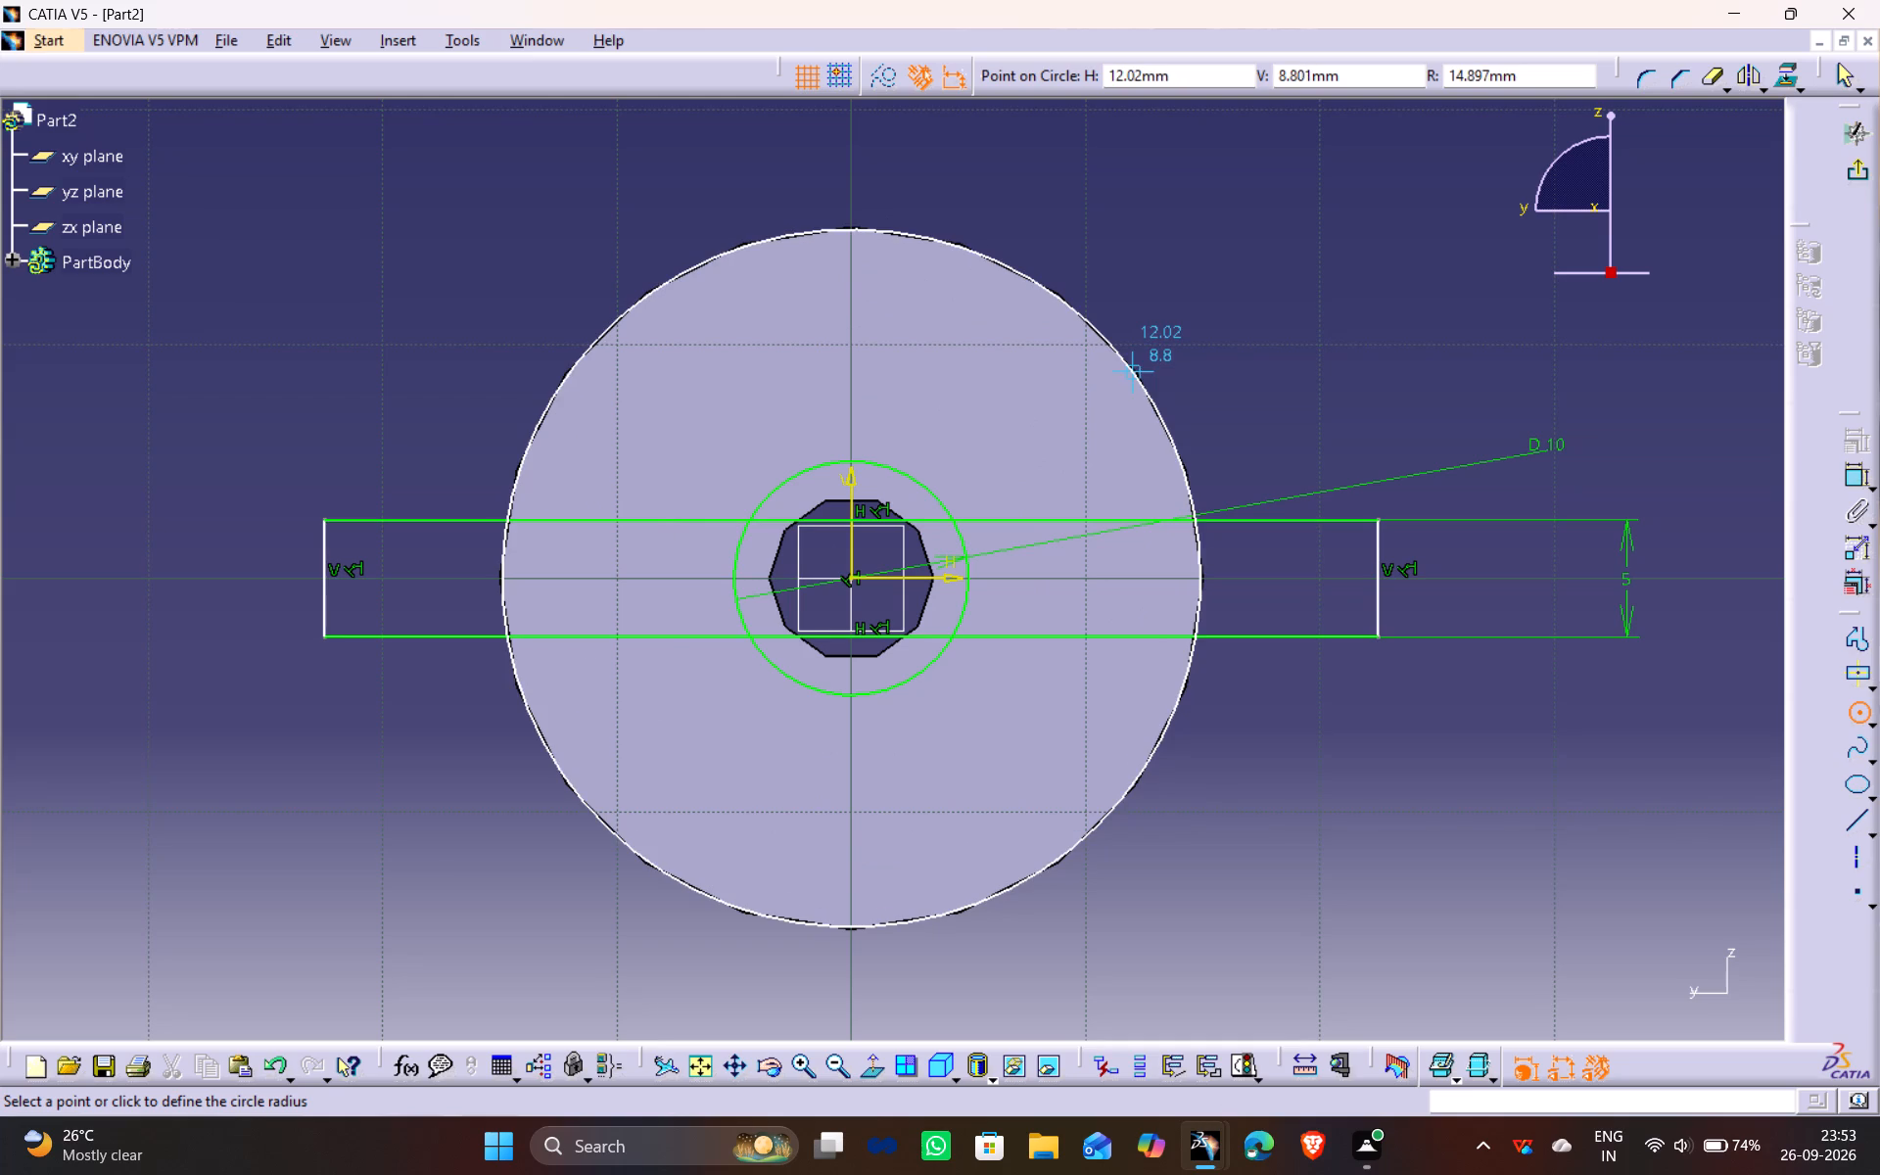
click(1134, 370)
click(1396, 389)
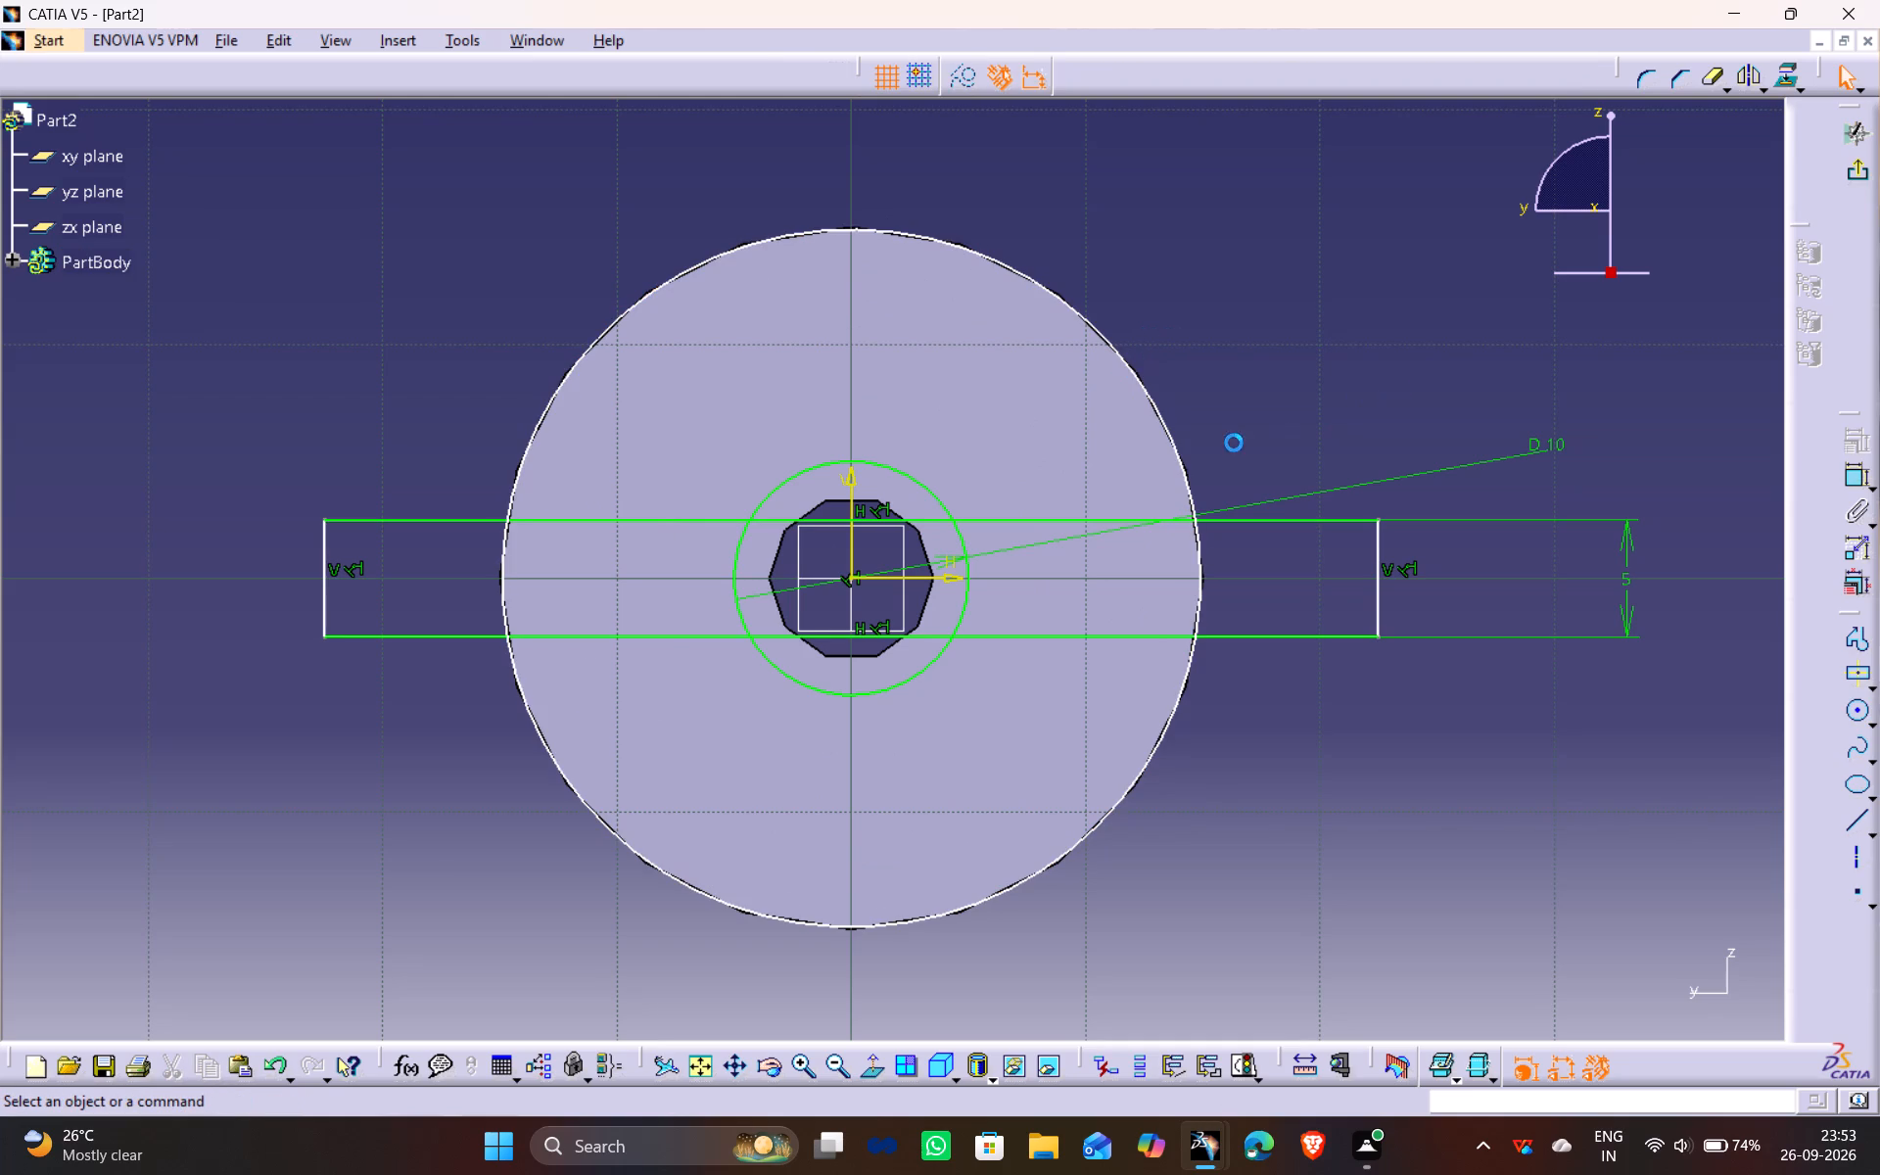
click(1310, 320)
Enlarge the outer circle past the disc's rim and constrain it coincident with the disc's outer edge.
drag(1122, 360, 1122, 359)
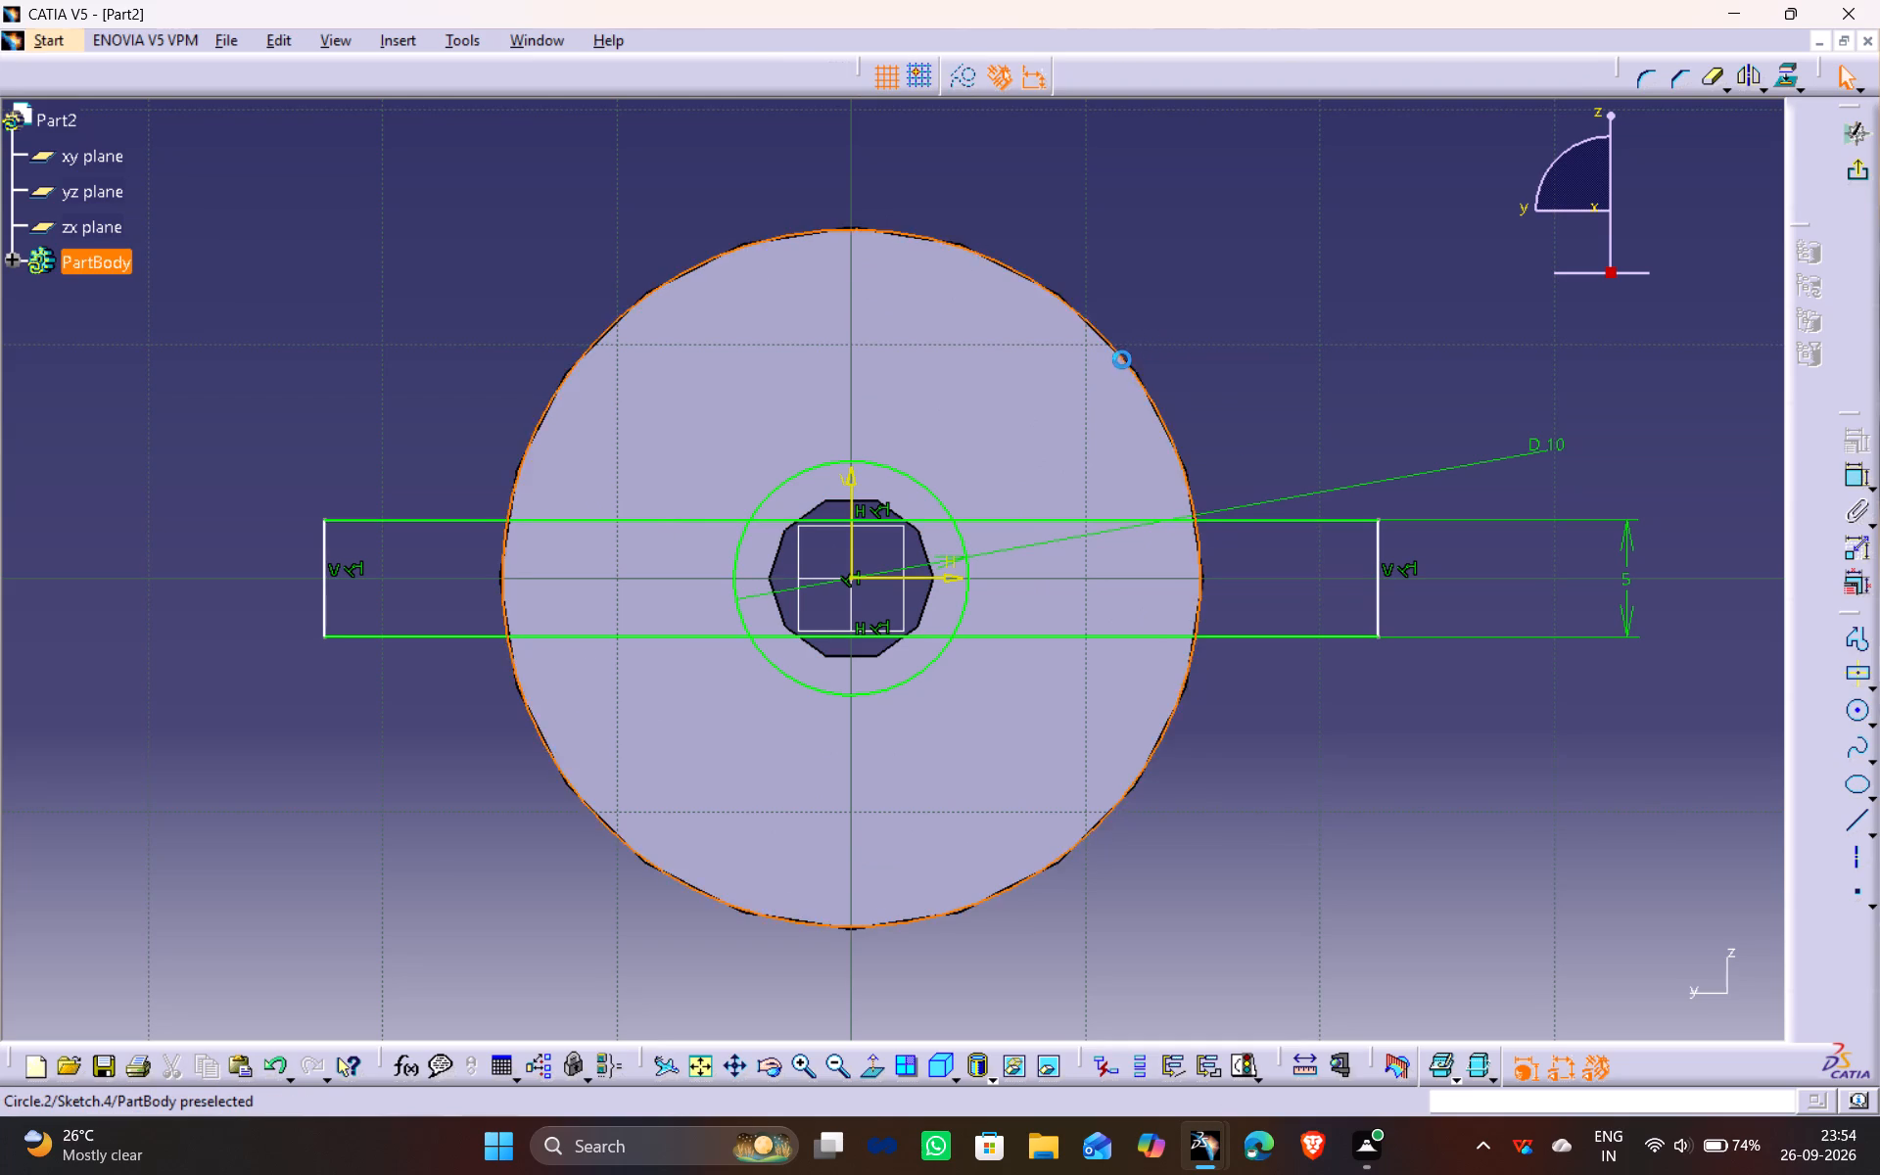
drag(1122, 359, 1150, 325)
ctrl+click(1115, 355)
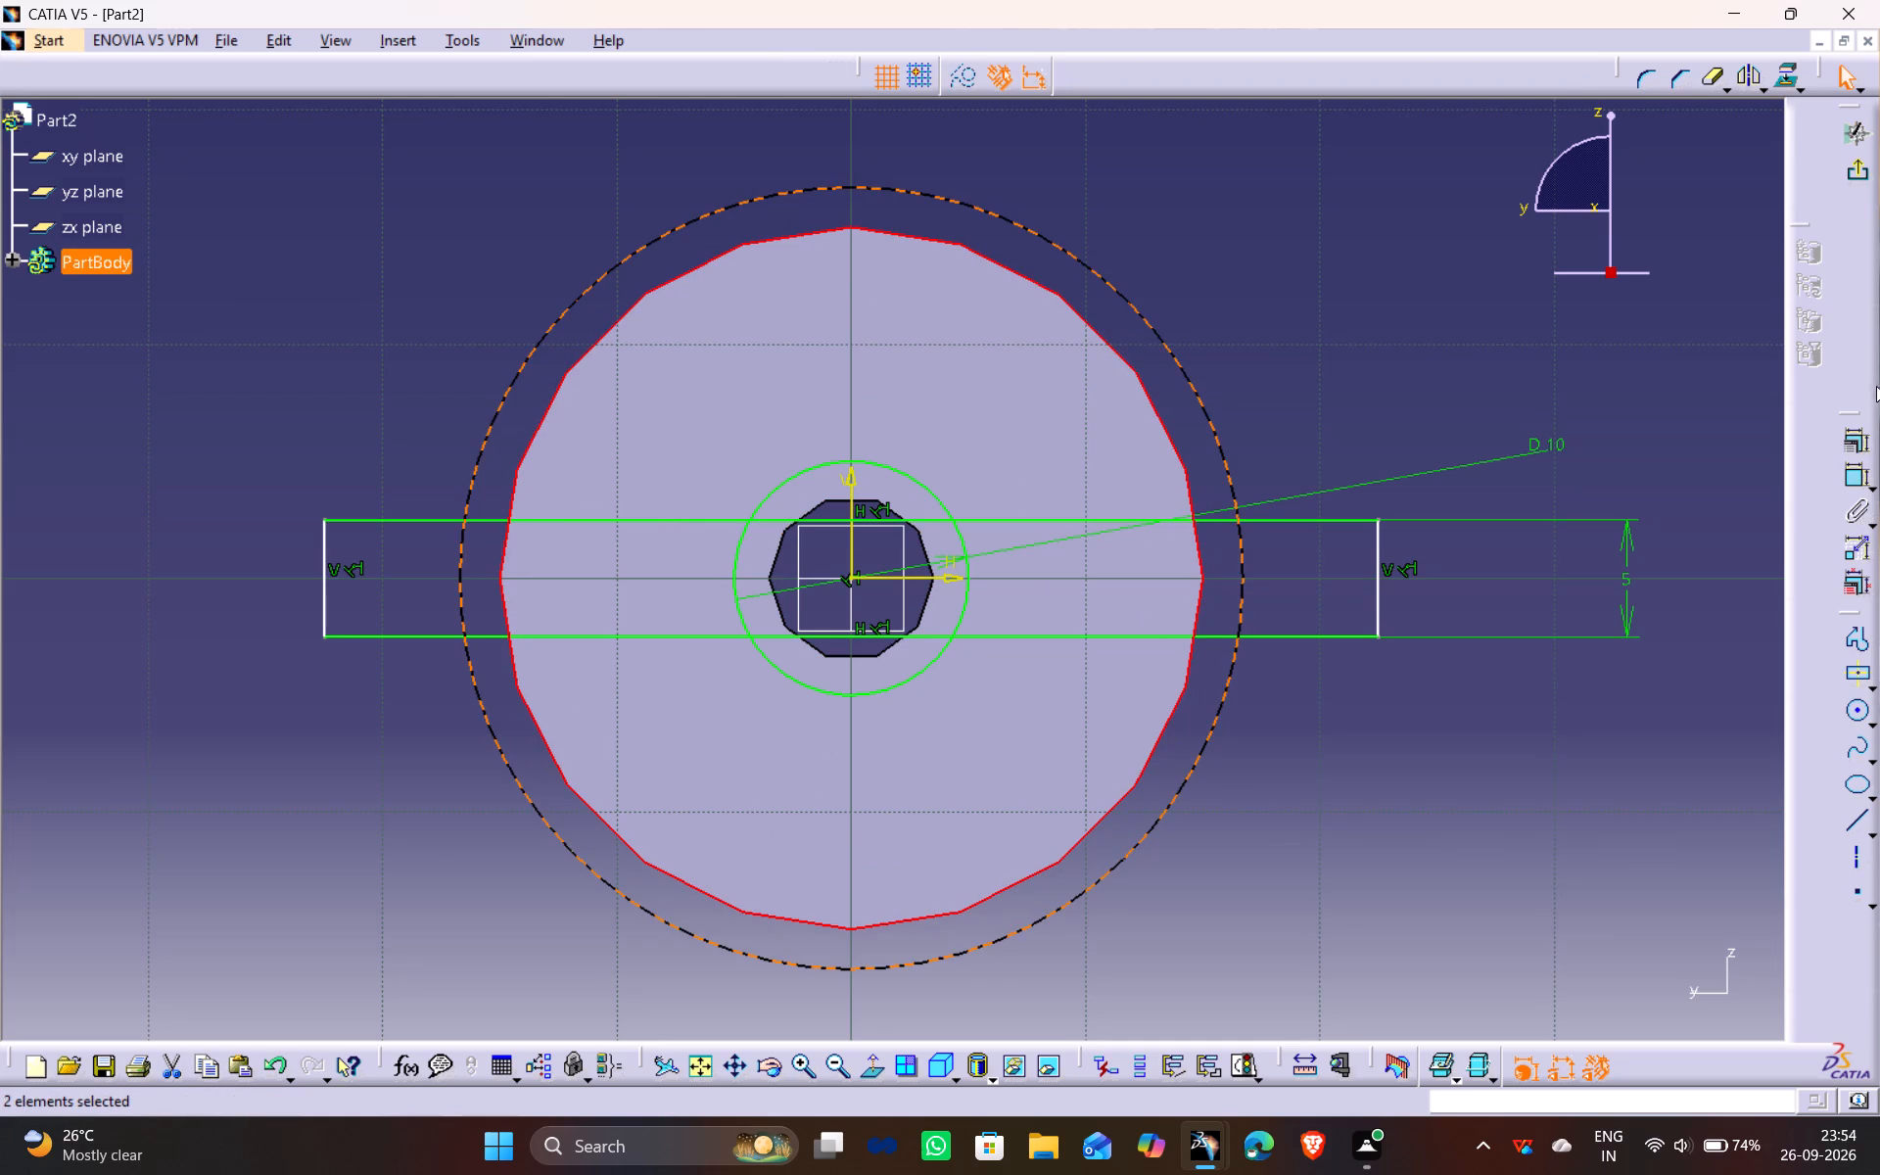
click(1847, 439)
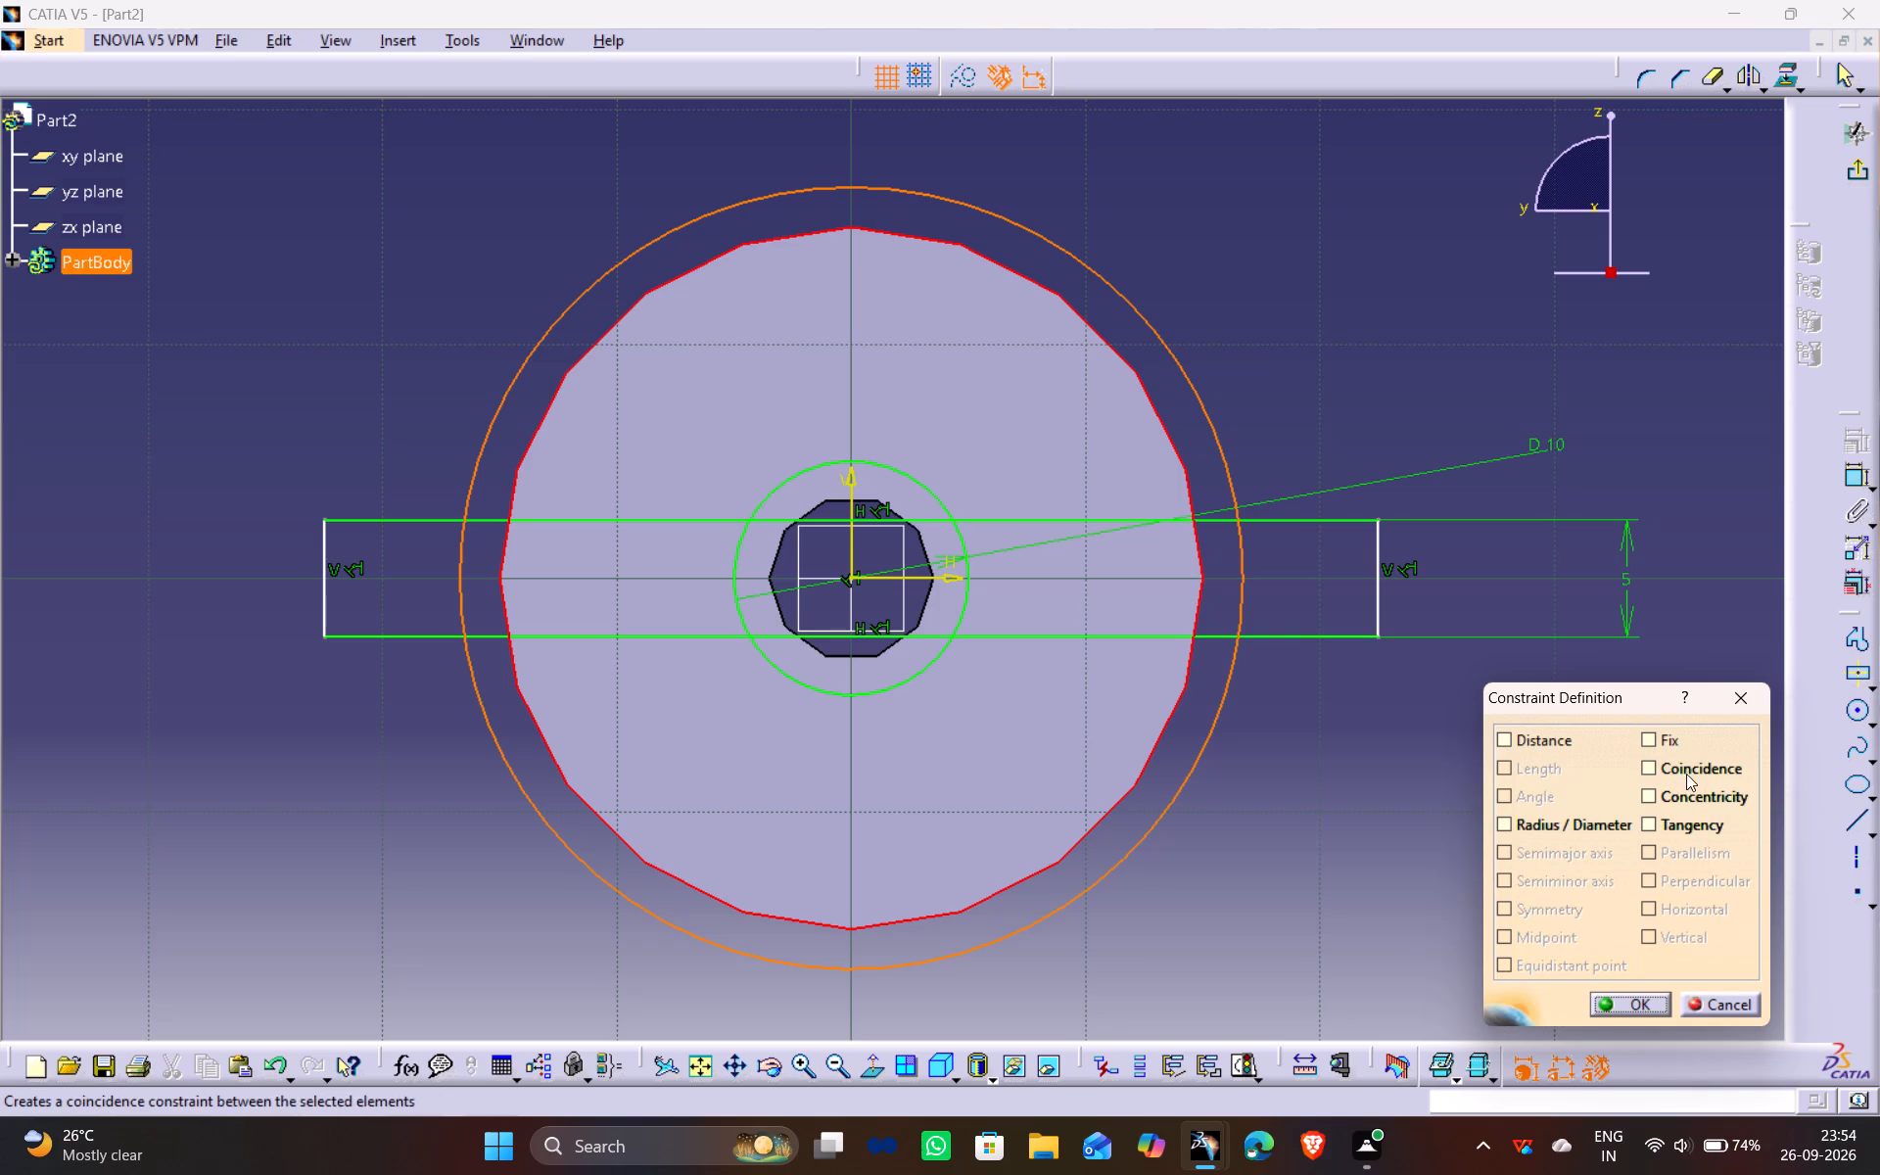
click(1688, 770)
click(1626, 1003)
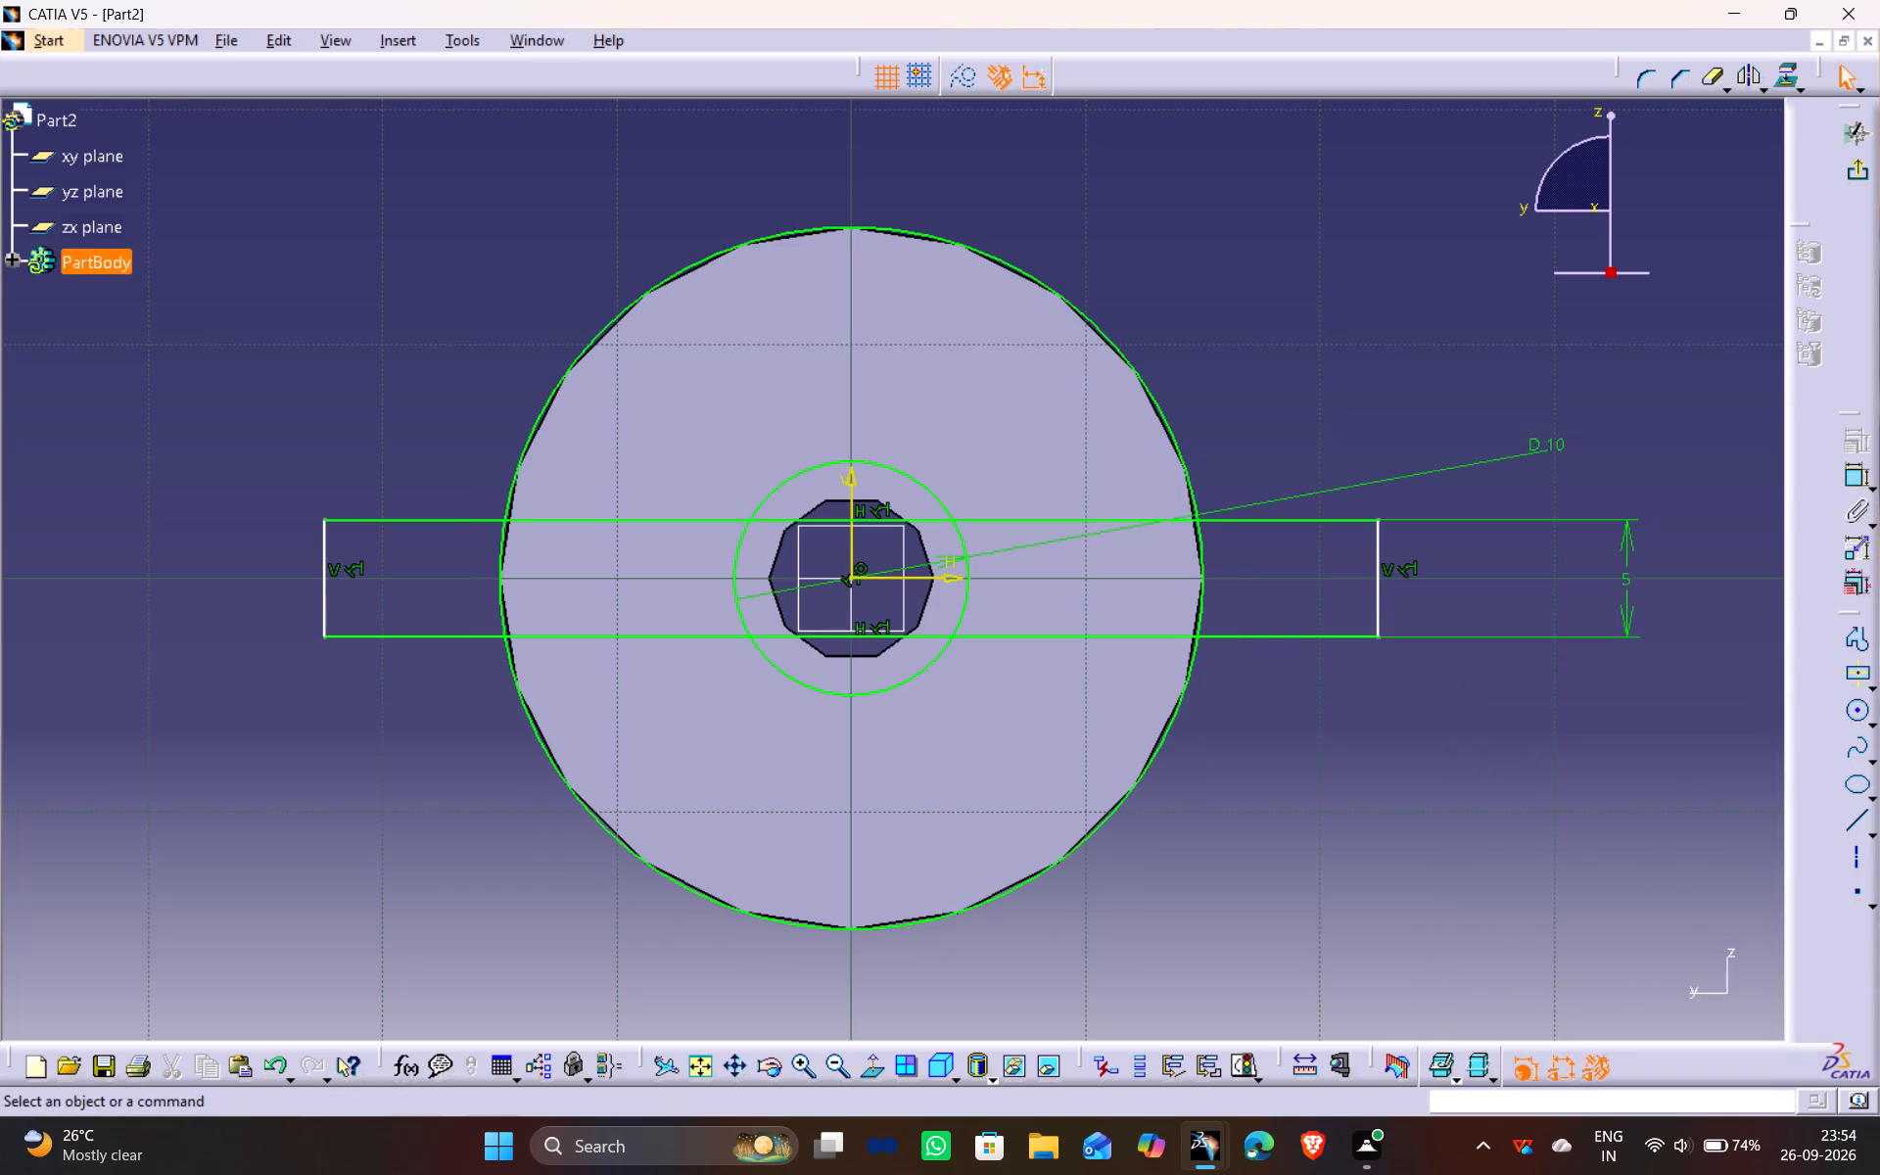
Quick-trim the rectangle's right end outside the outer circle: both long-edge overhangs and the short end line.
click(1704, 81)
click(1302, 521)
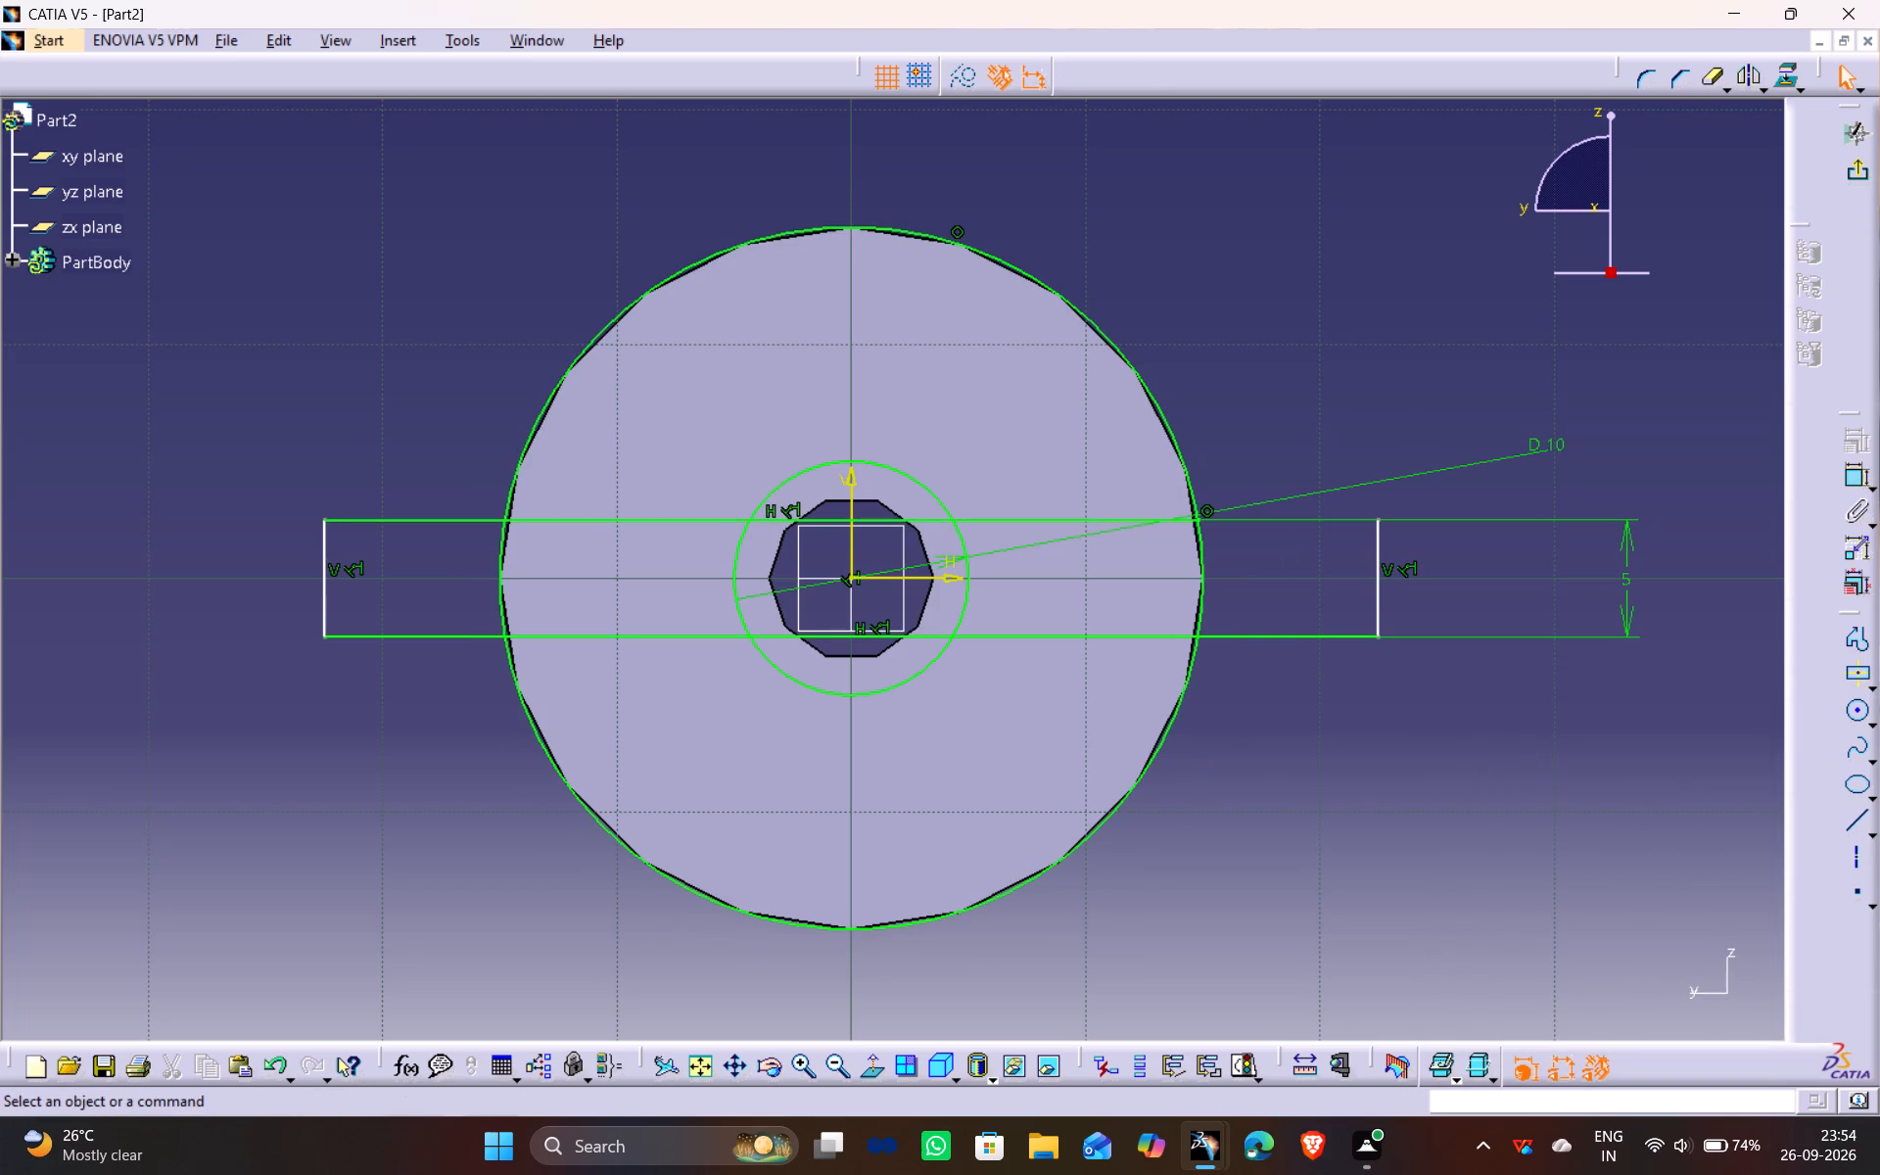
drag(1716, 76, 1721, 90)
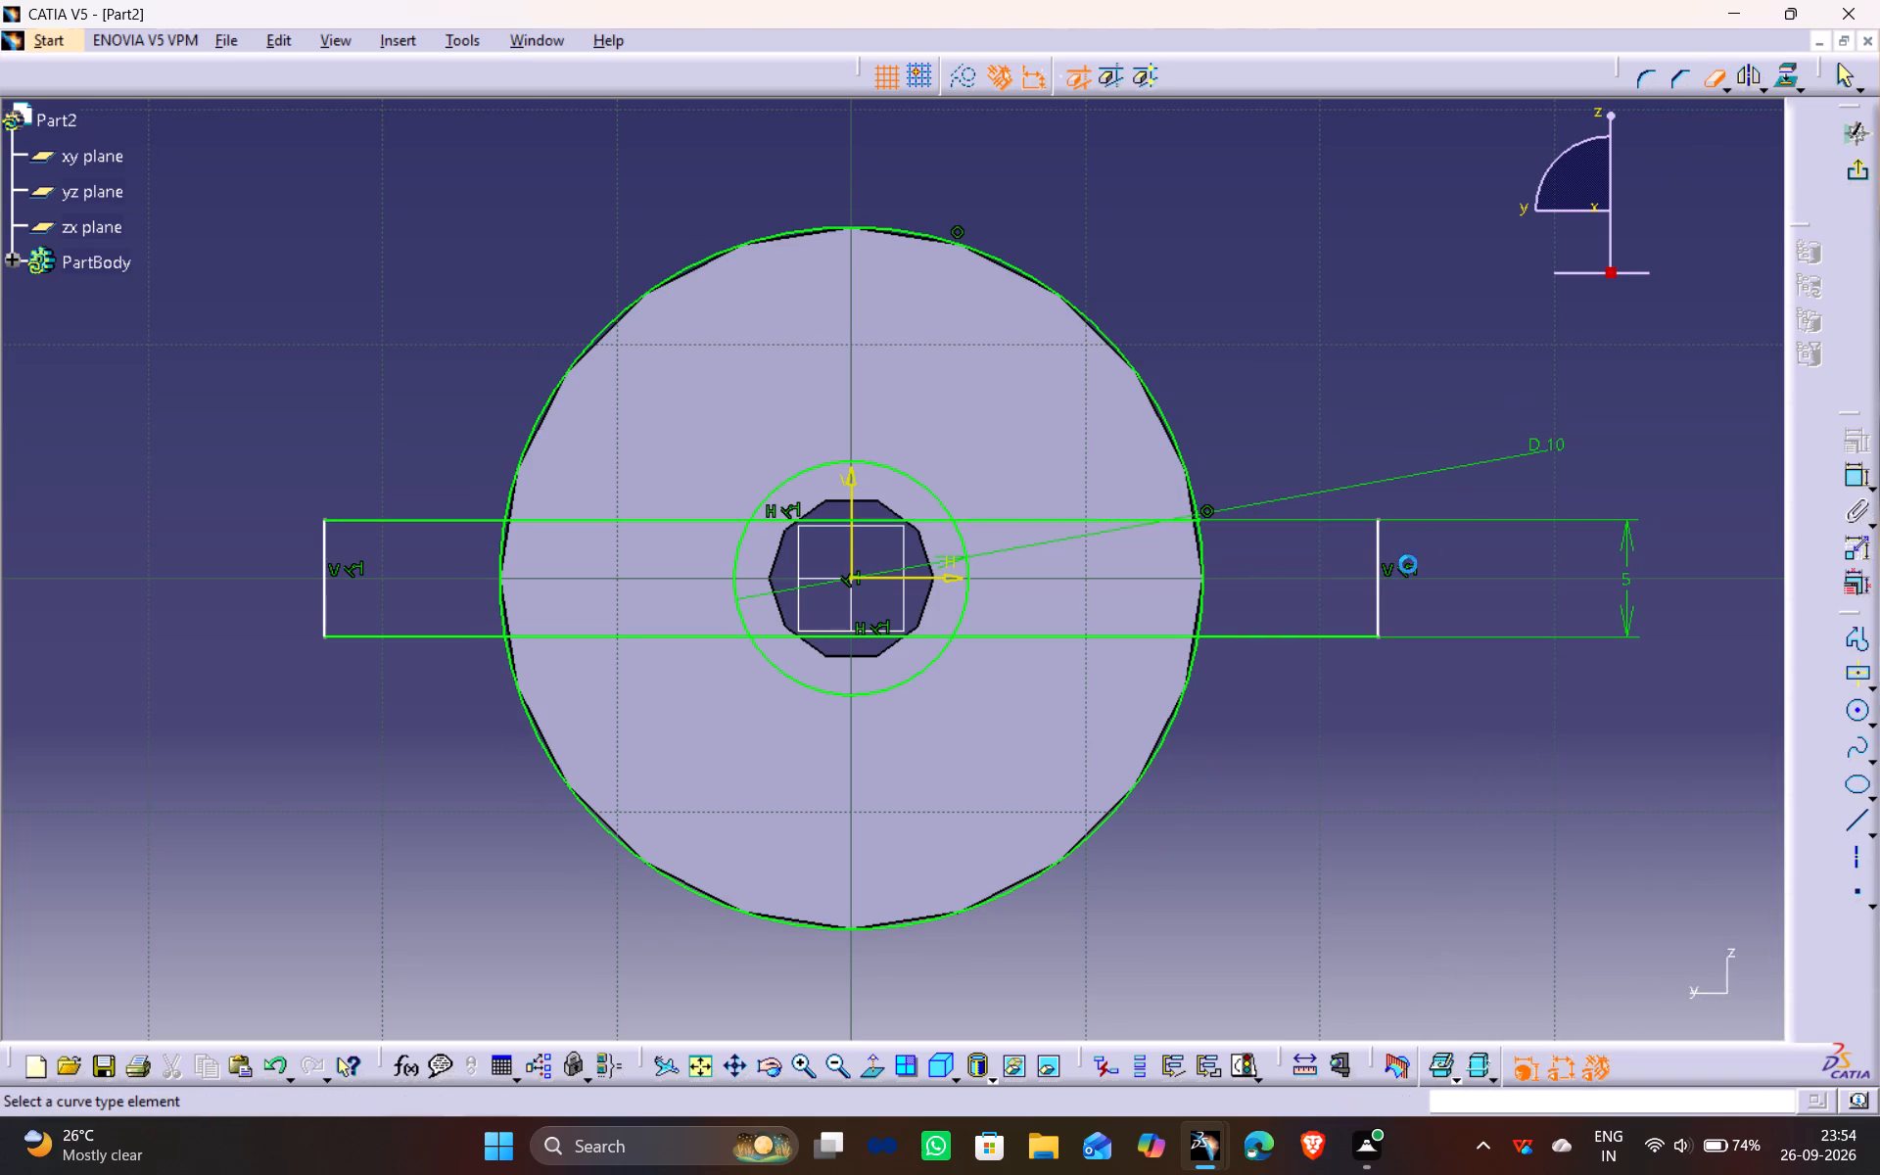
drag(1308, 635, 1350, 583)
click(1714, 69)
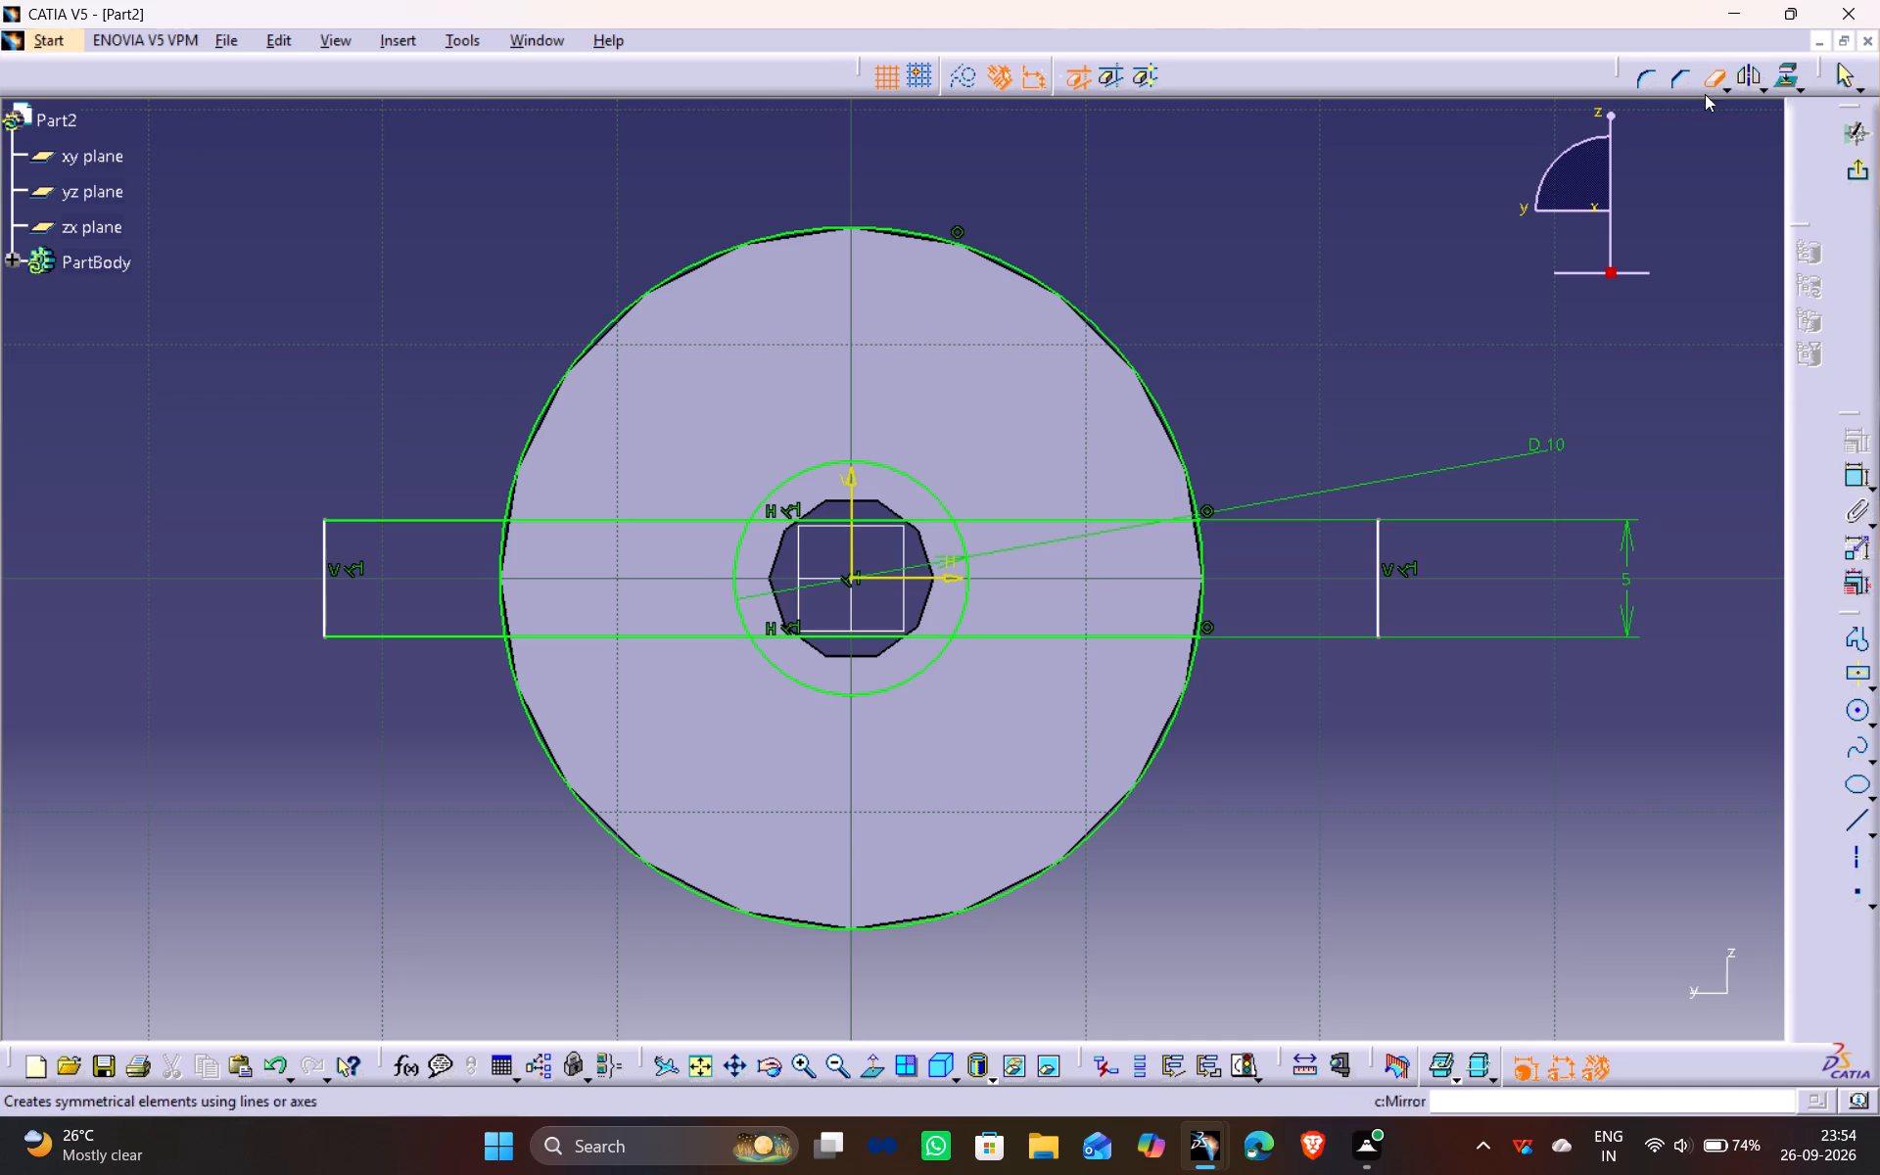
drag(1382, 587, 1401, 547)
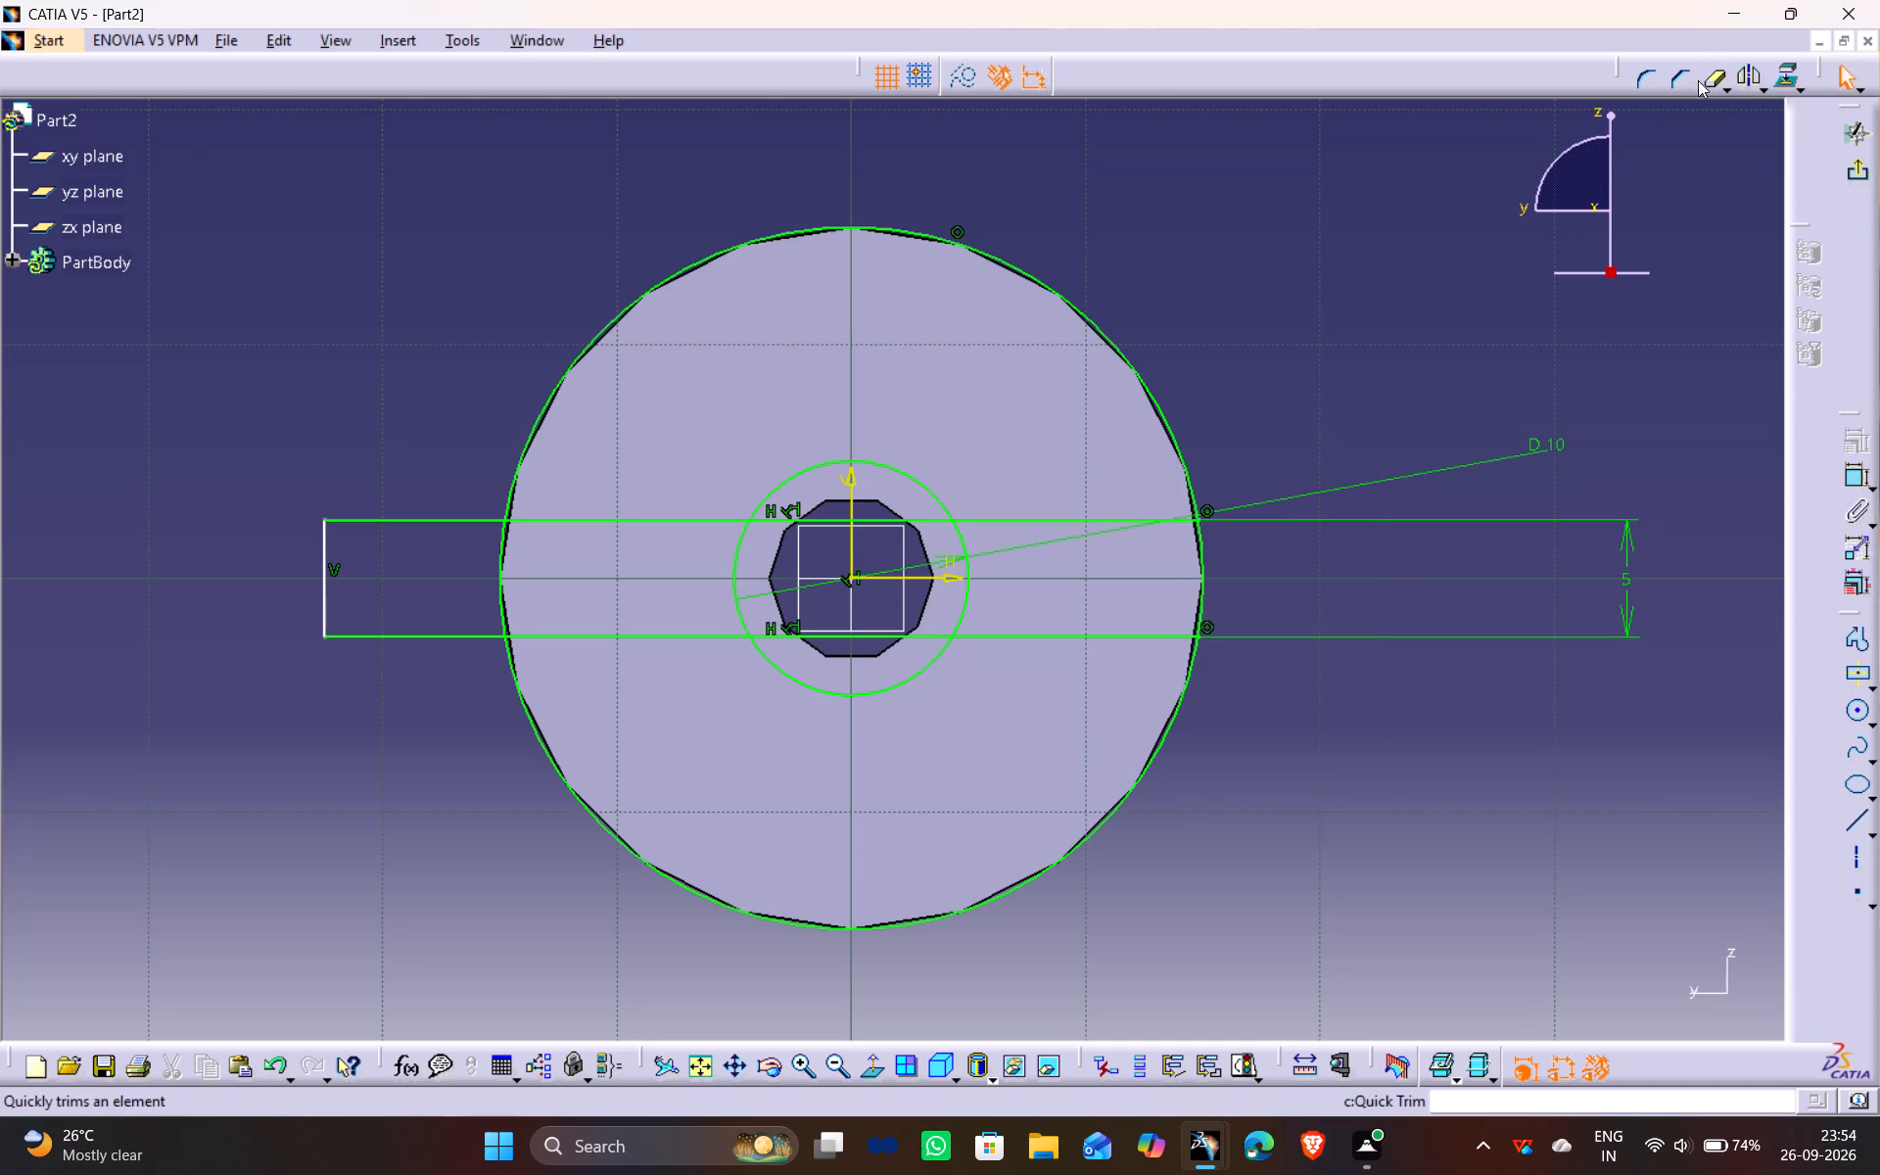
Quick-trim the rectangle's left end outside the outer circle: both long-edge overhangs and the short end line.
drag(1709, 79, 1693, 95)
click(388, 522)
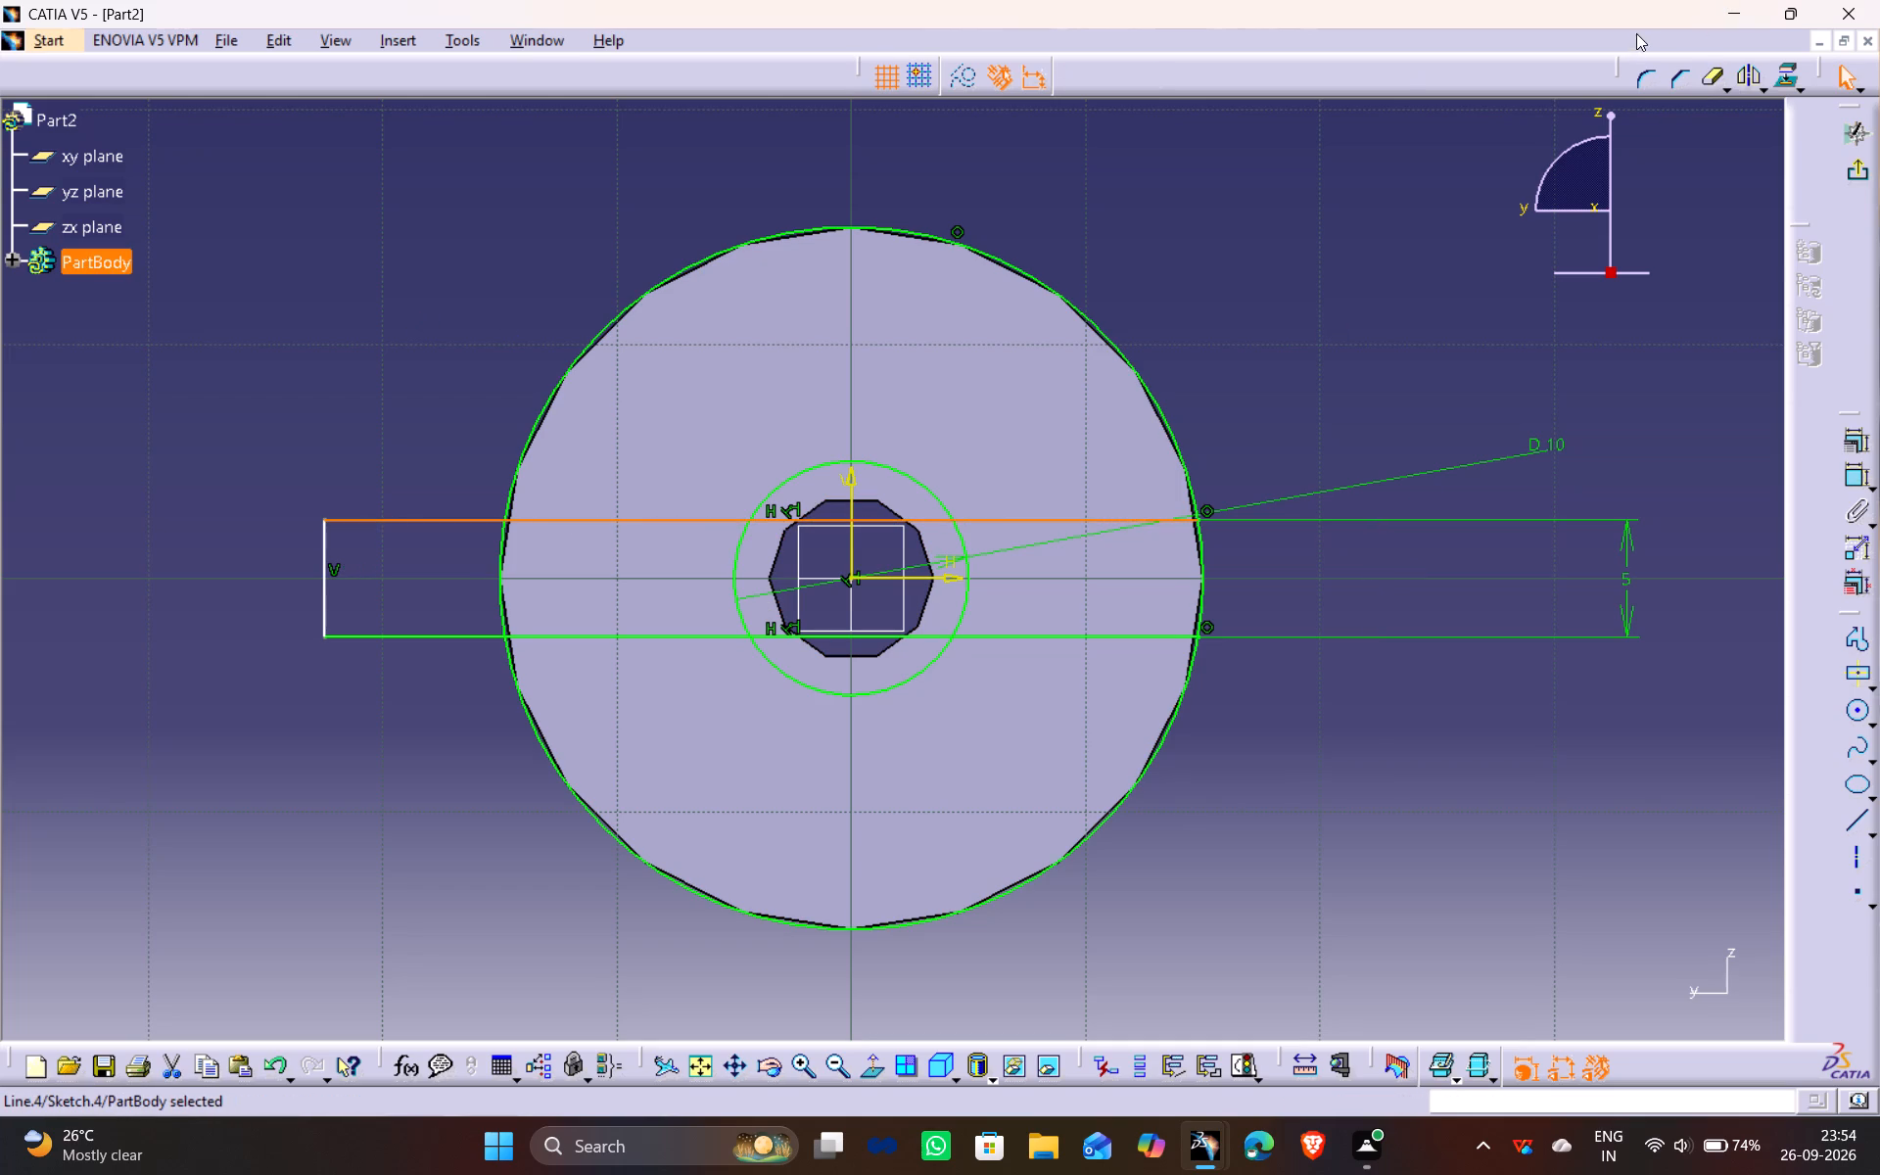
click(1713, 79)
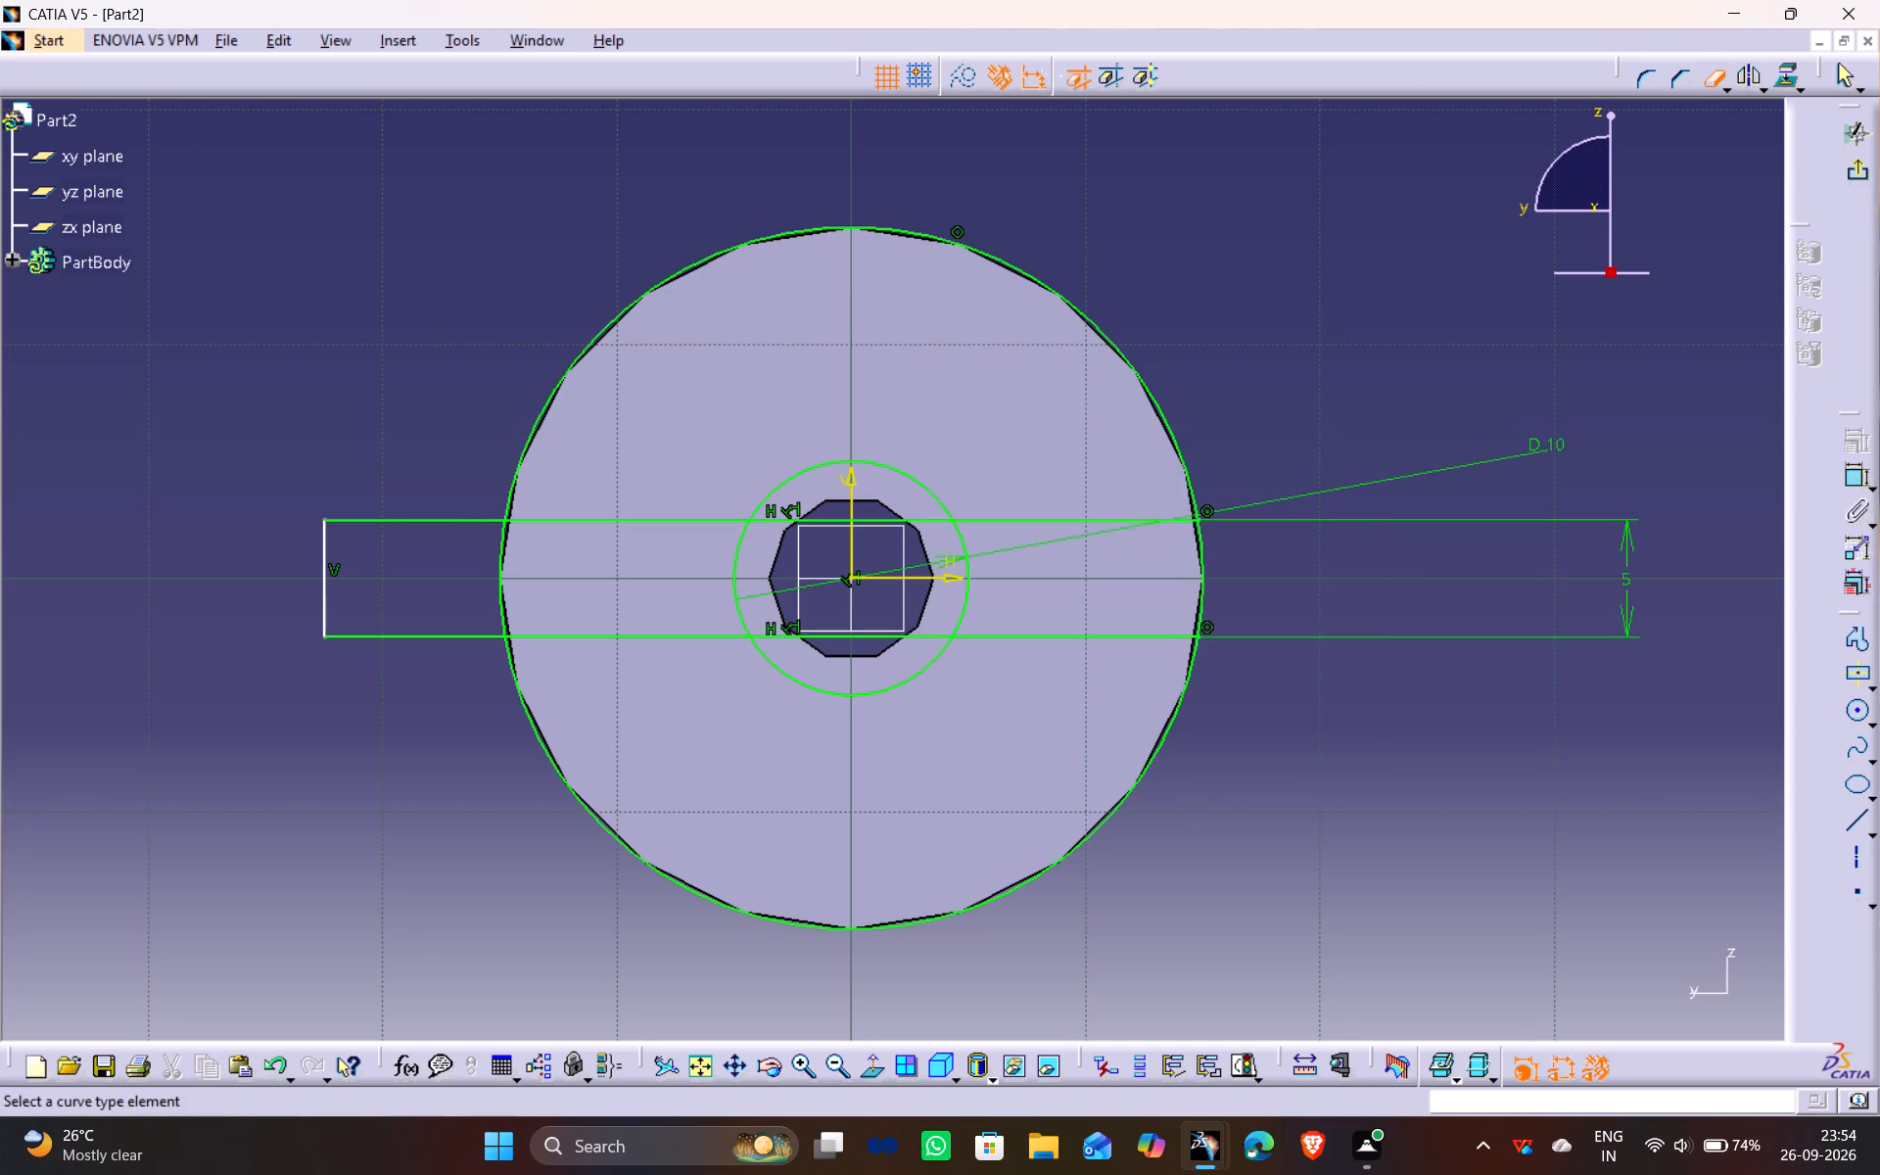
click(361, 520)
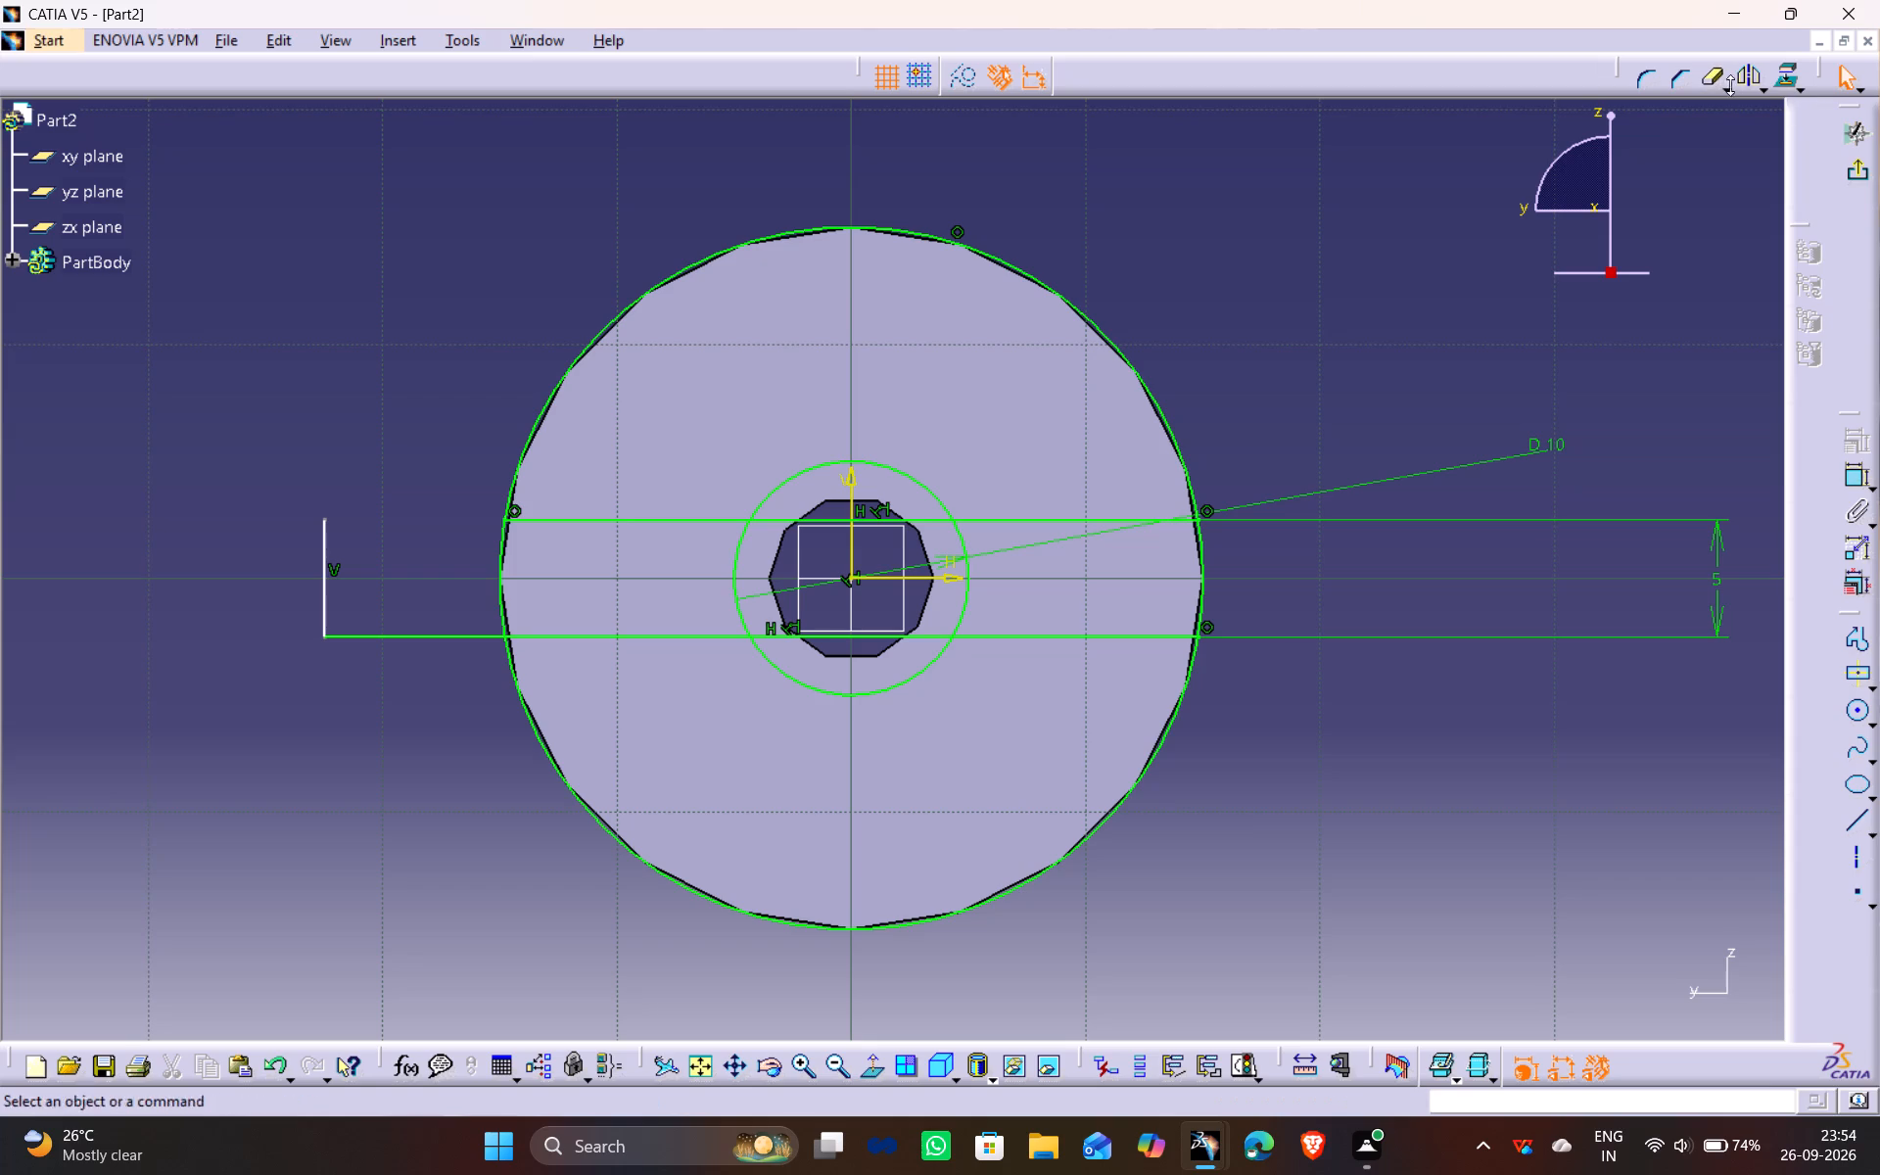
drag(1706, 70, 1712, 85)
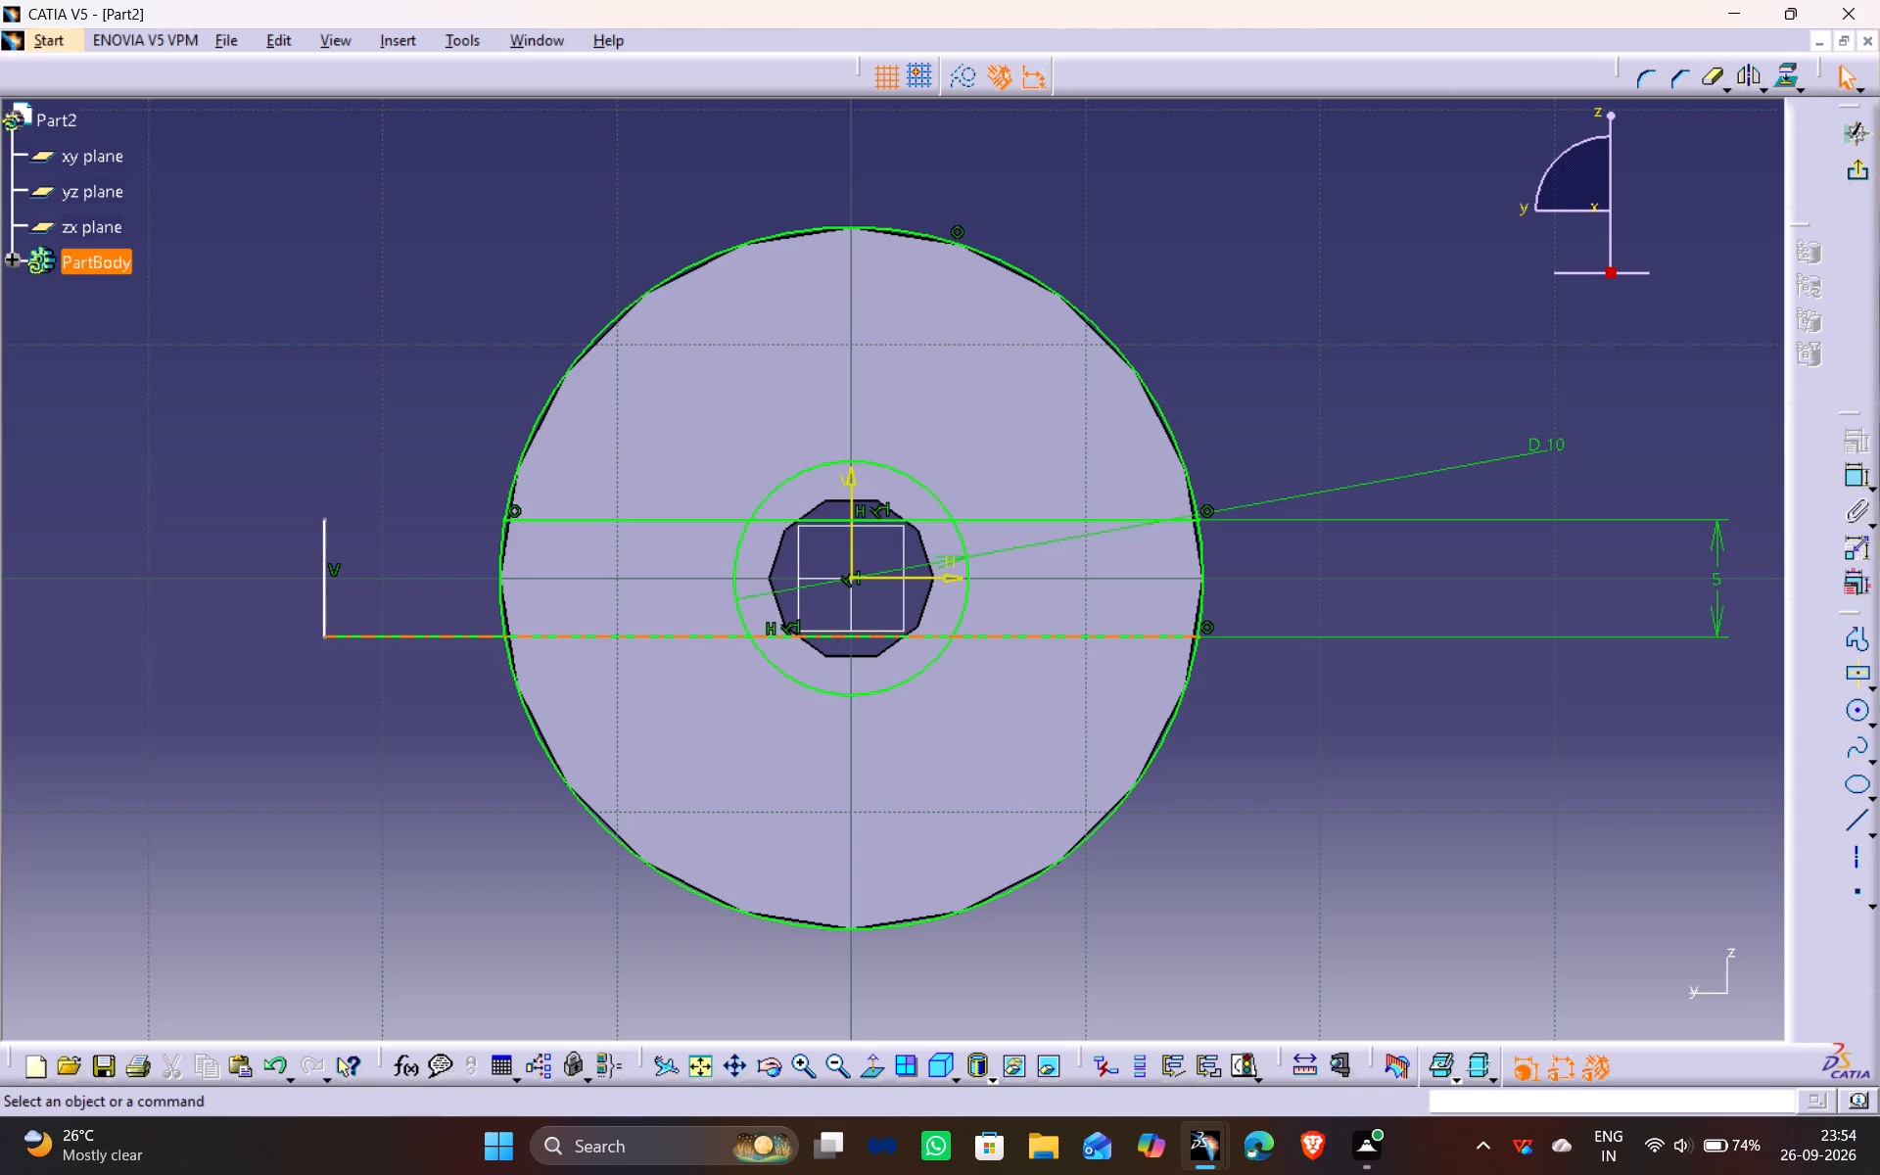
click(1709, 80)
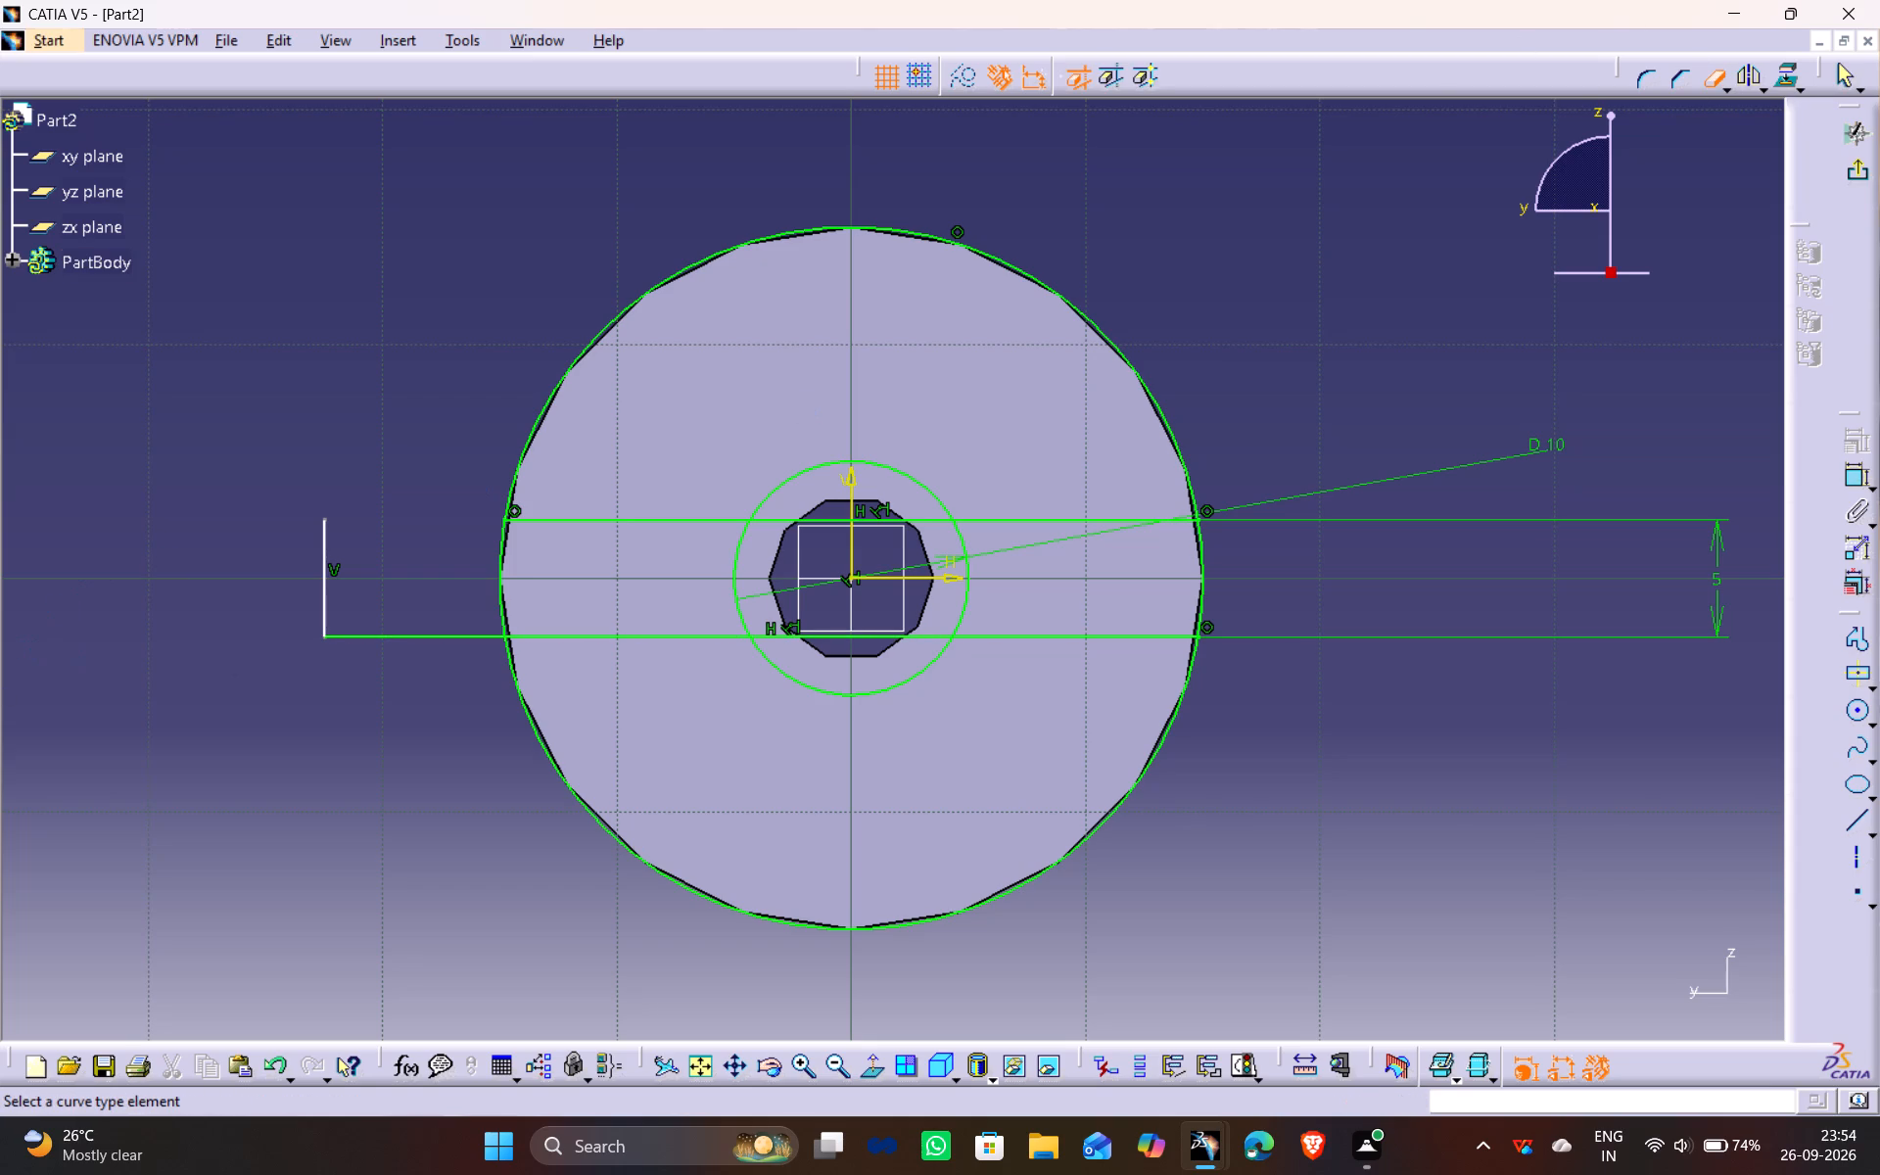
click(353, 637)
drag(1706, 82, 1697, 93)
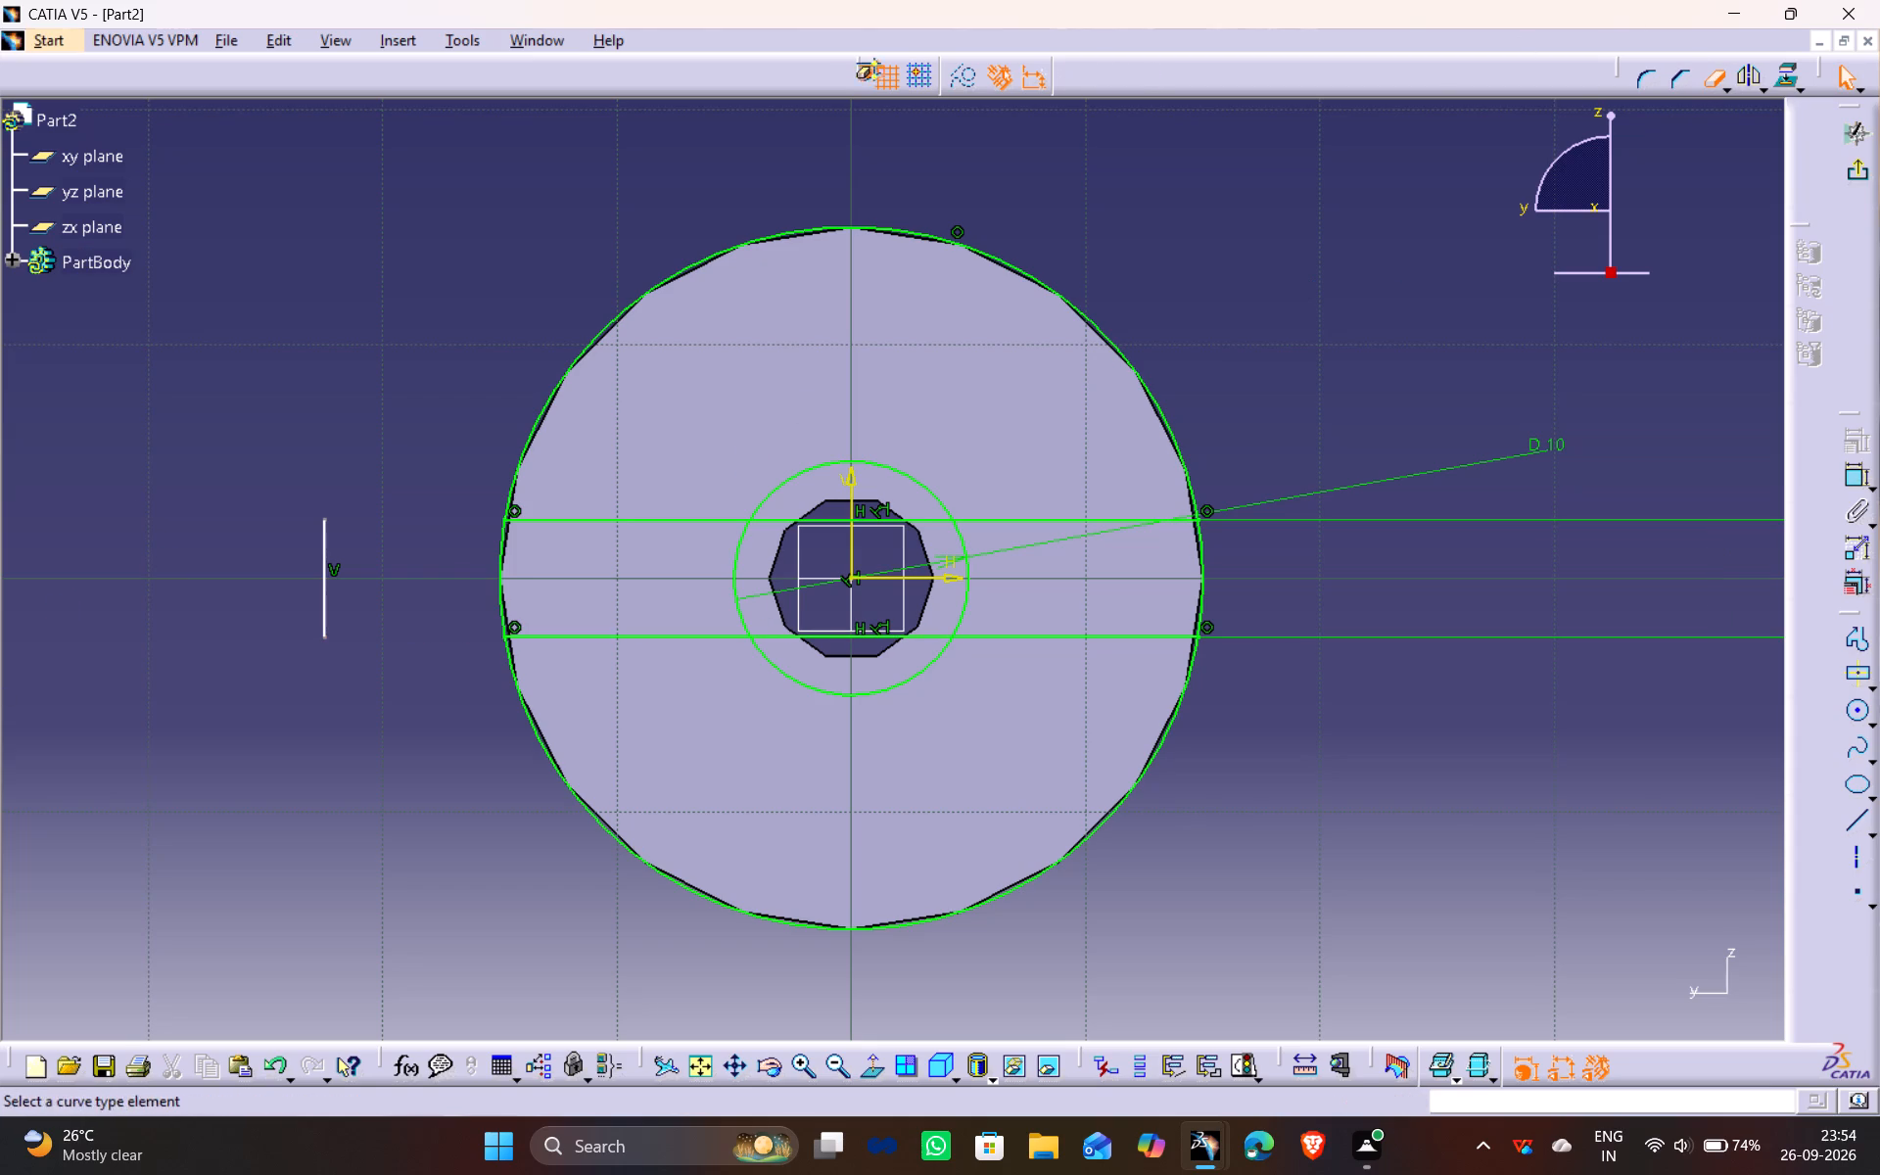
click(322, 582)
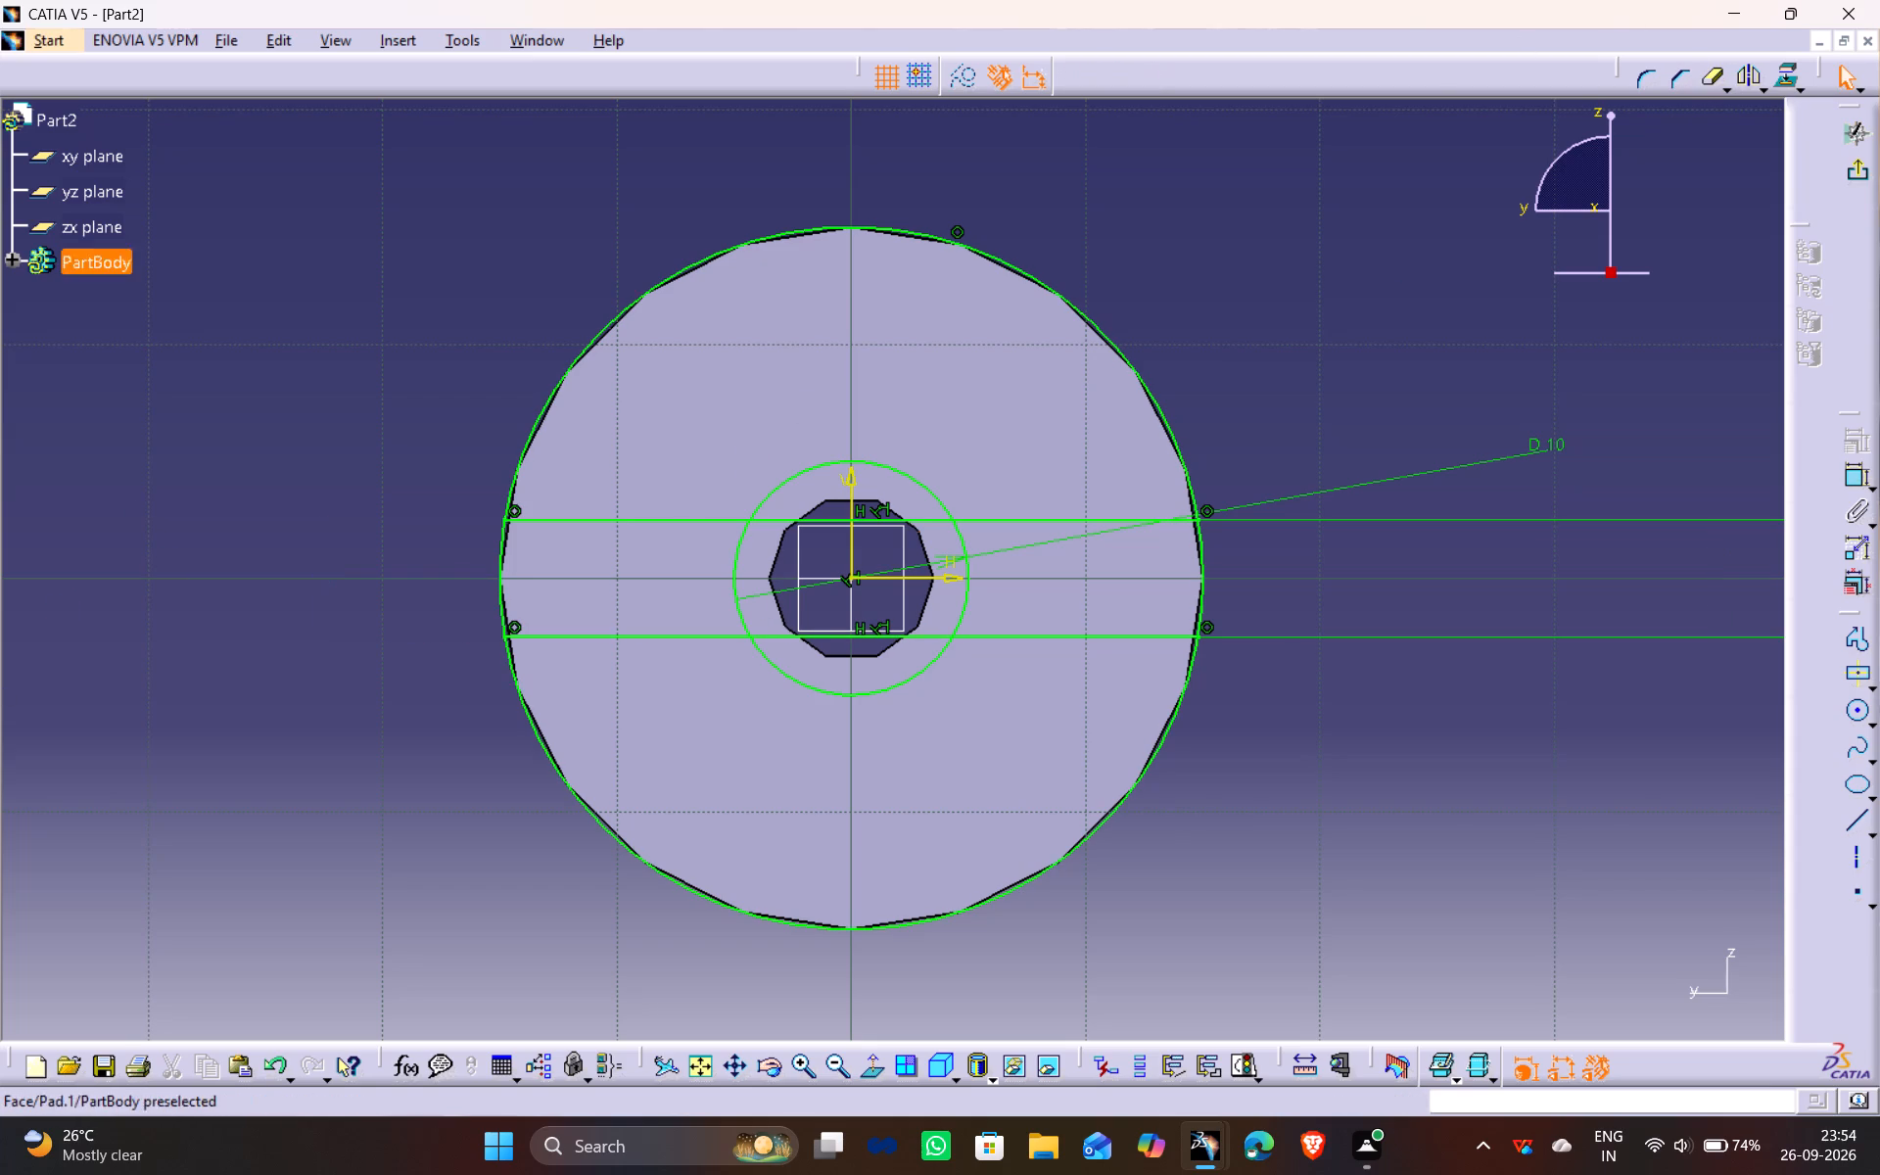
Quick-trim the outer circle's upper and lower arcs, keeping only the short arcs that close the slot's ends.
drag(1715, 75, 1702, 97)
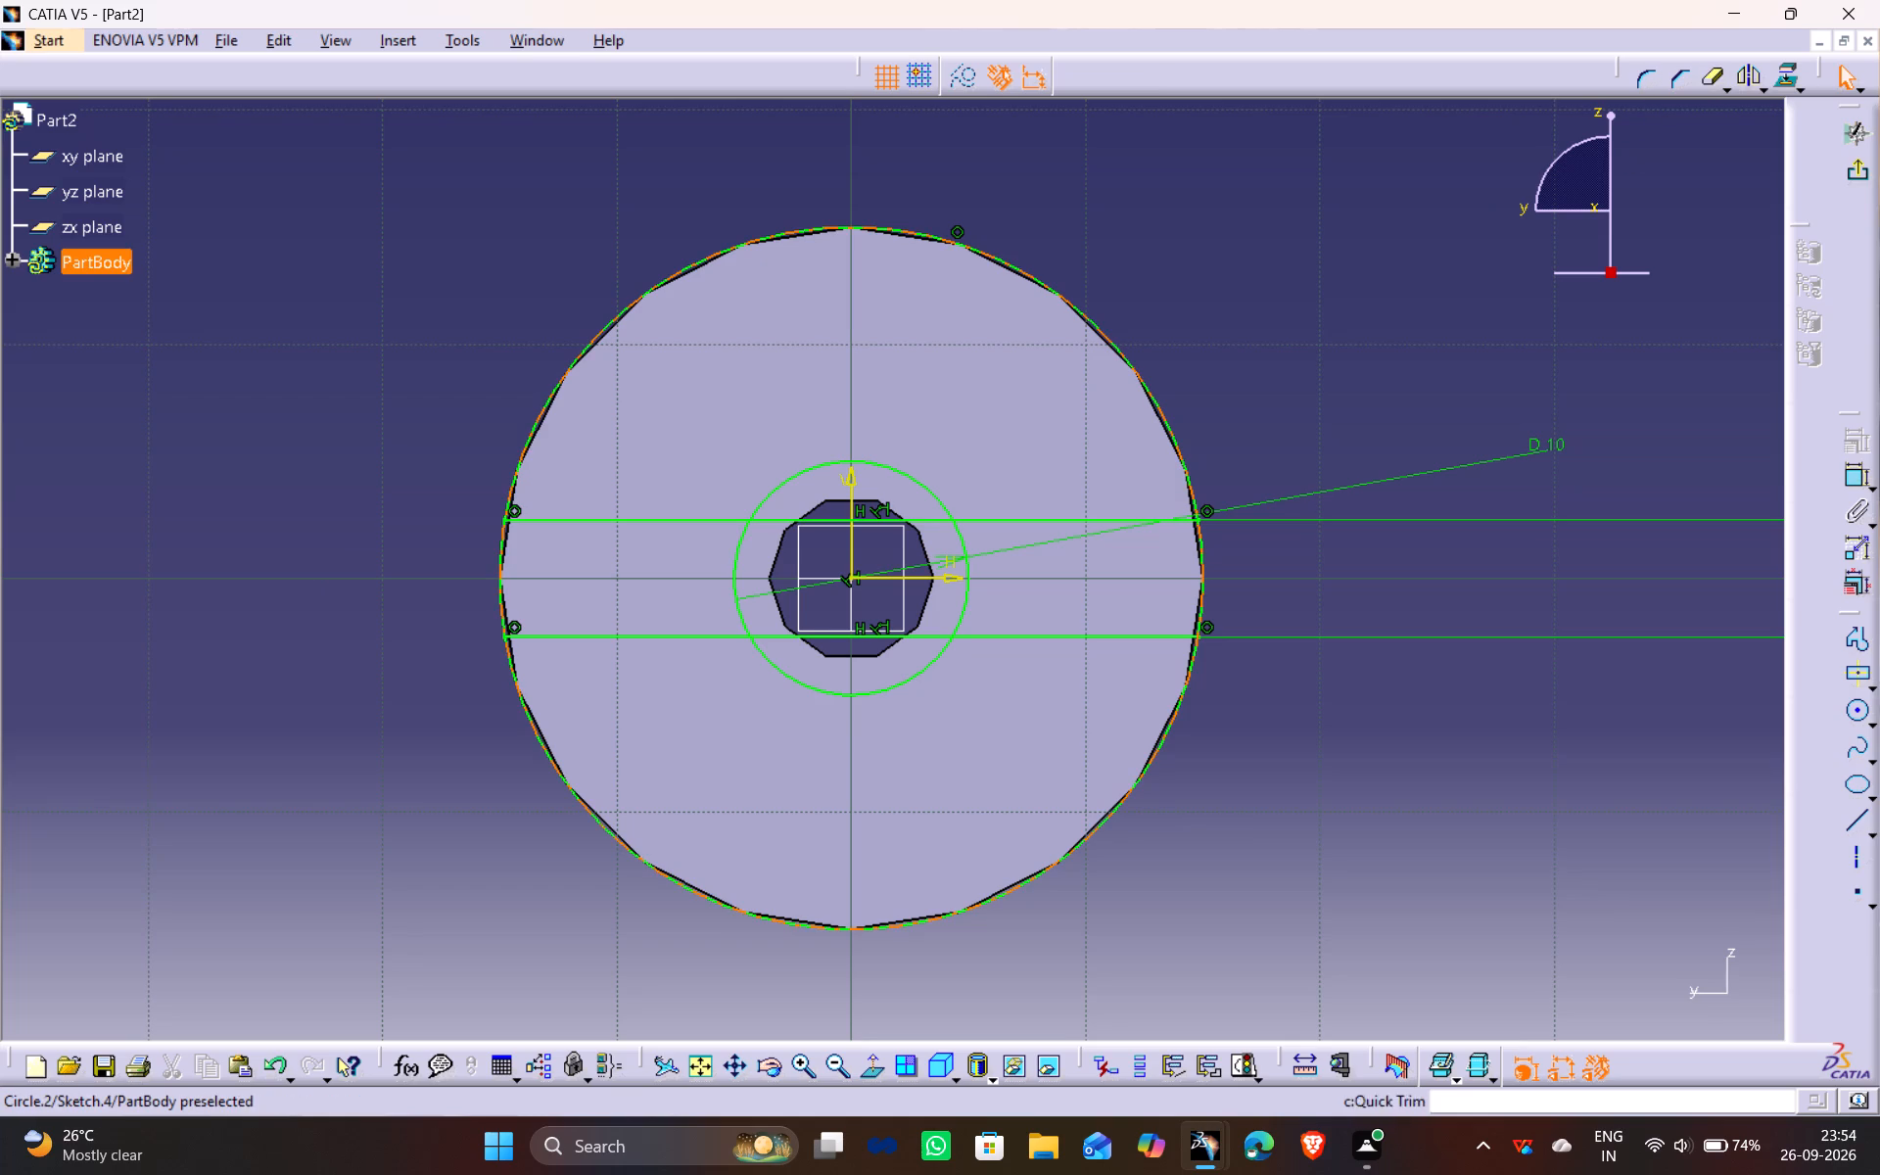
drag(1106, 332, 1123, 309)
drag(1717, 77, 1708, 97)
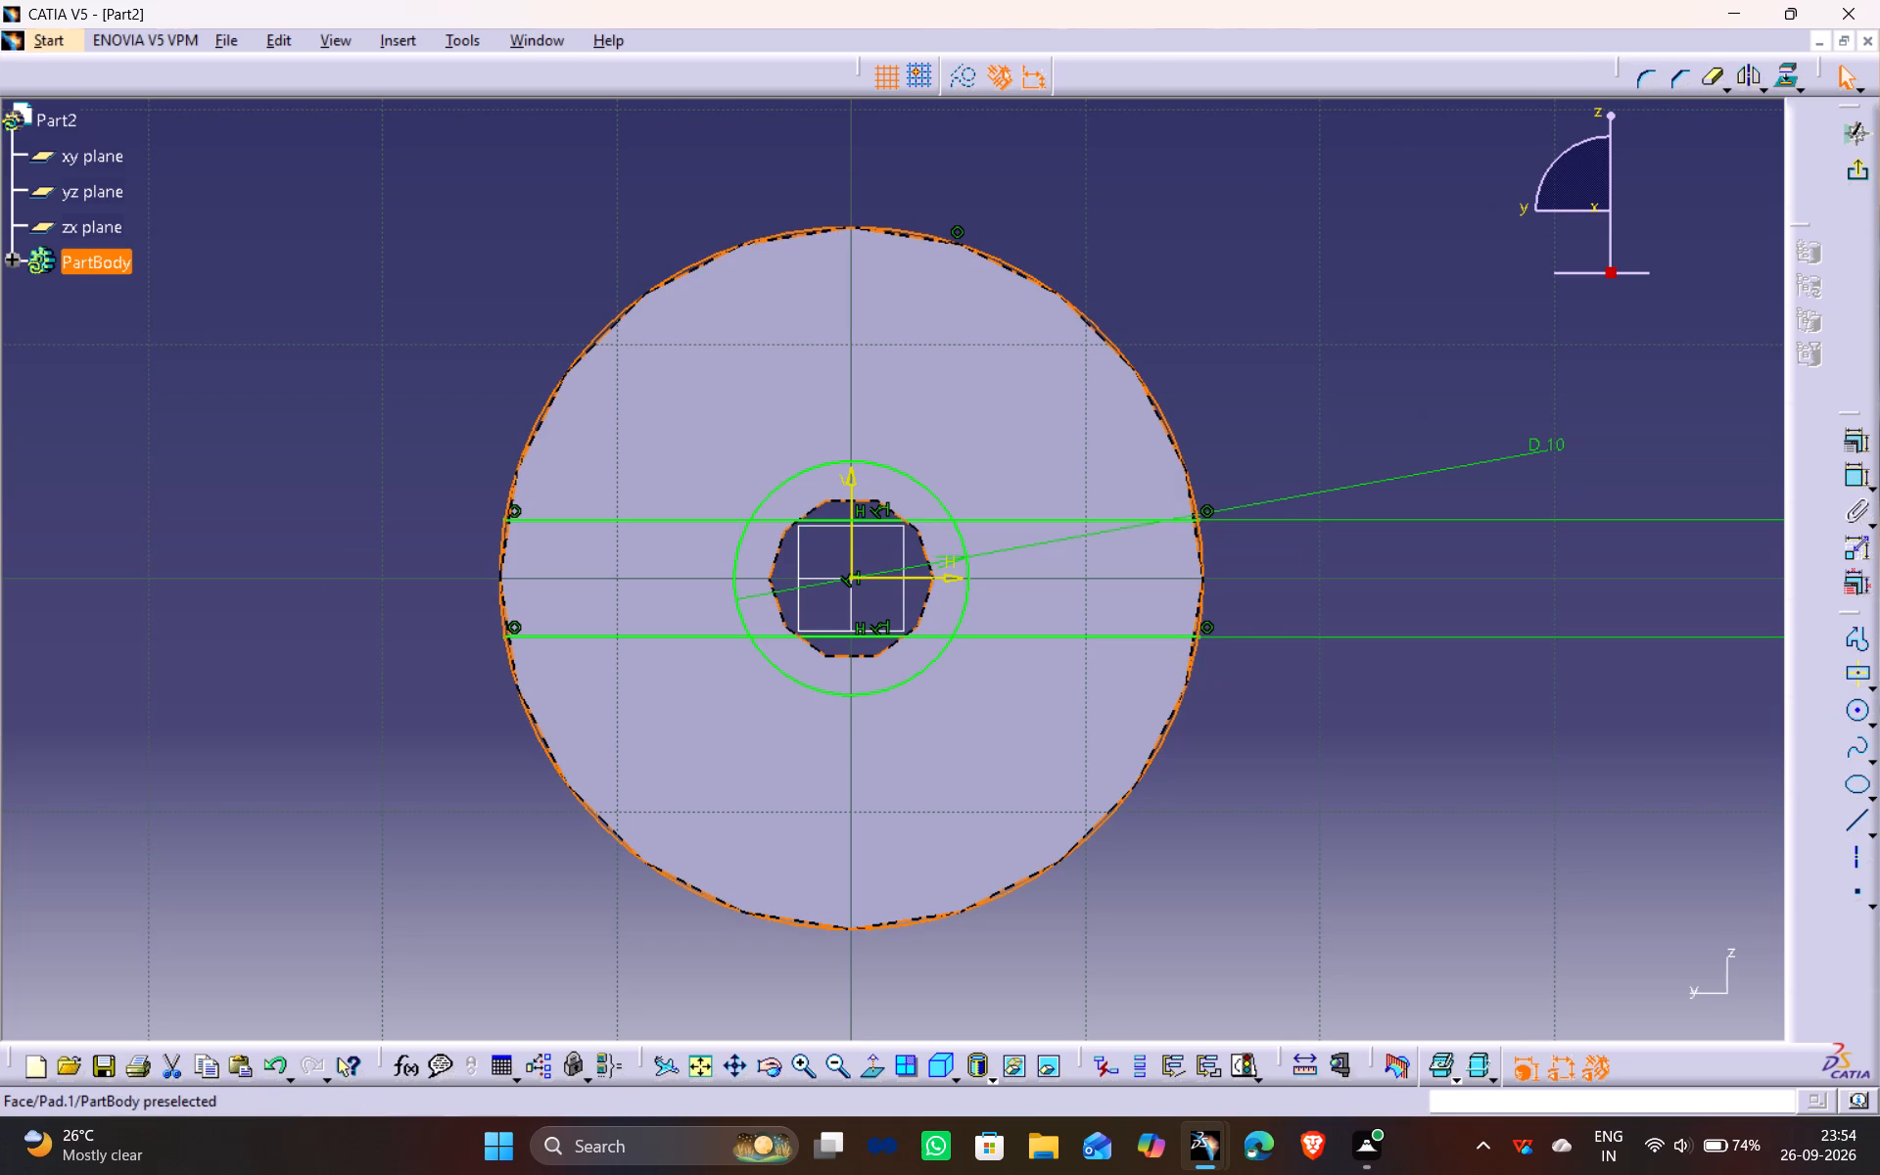
click(1072, 856)
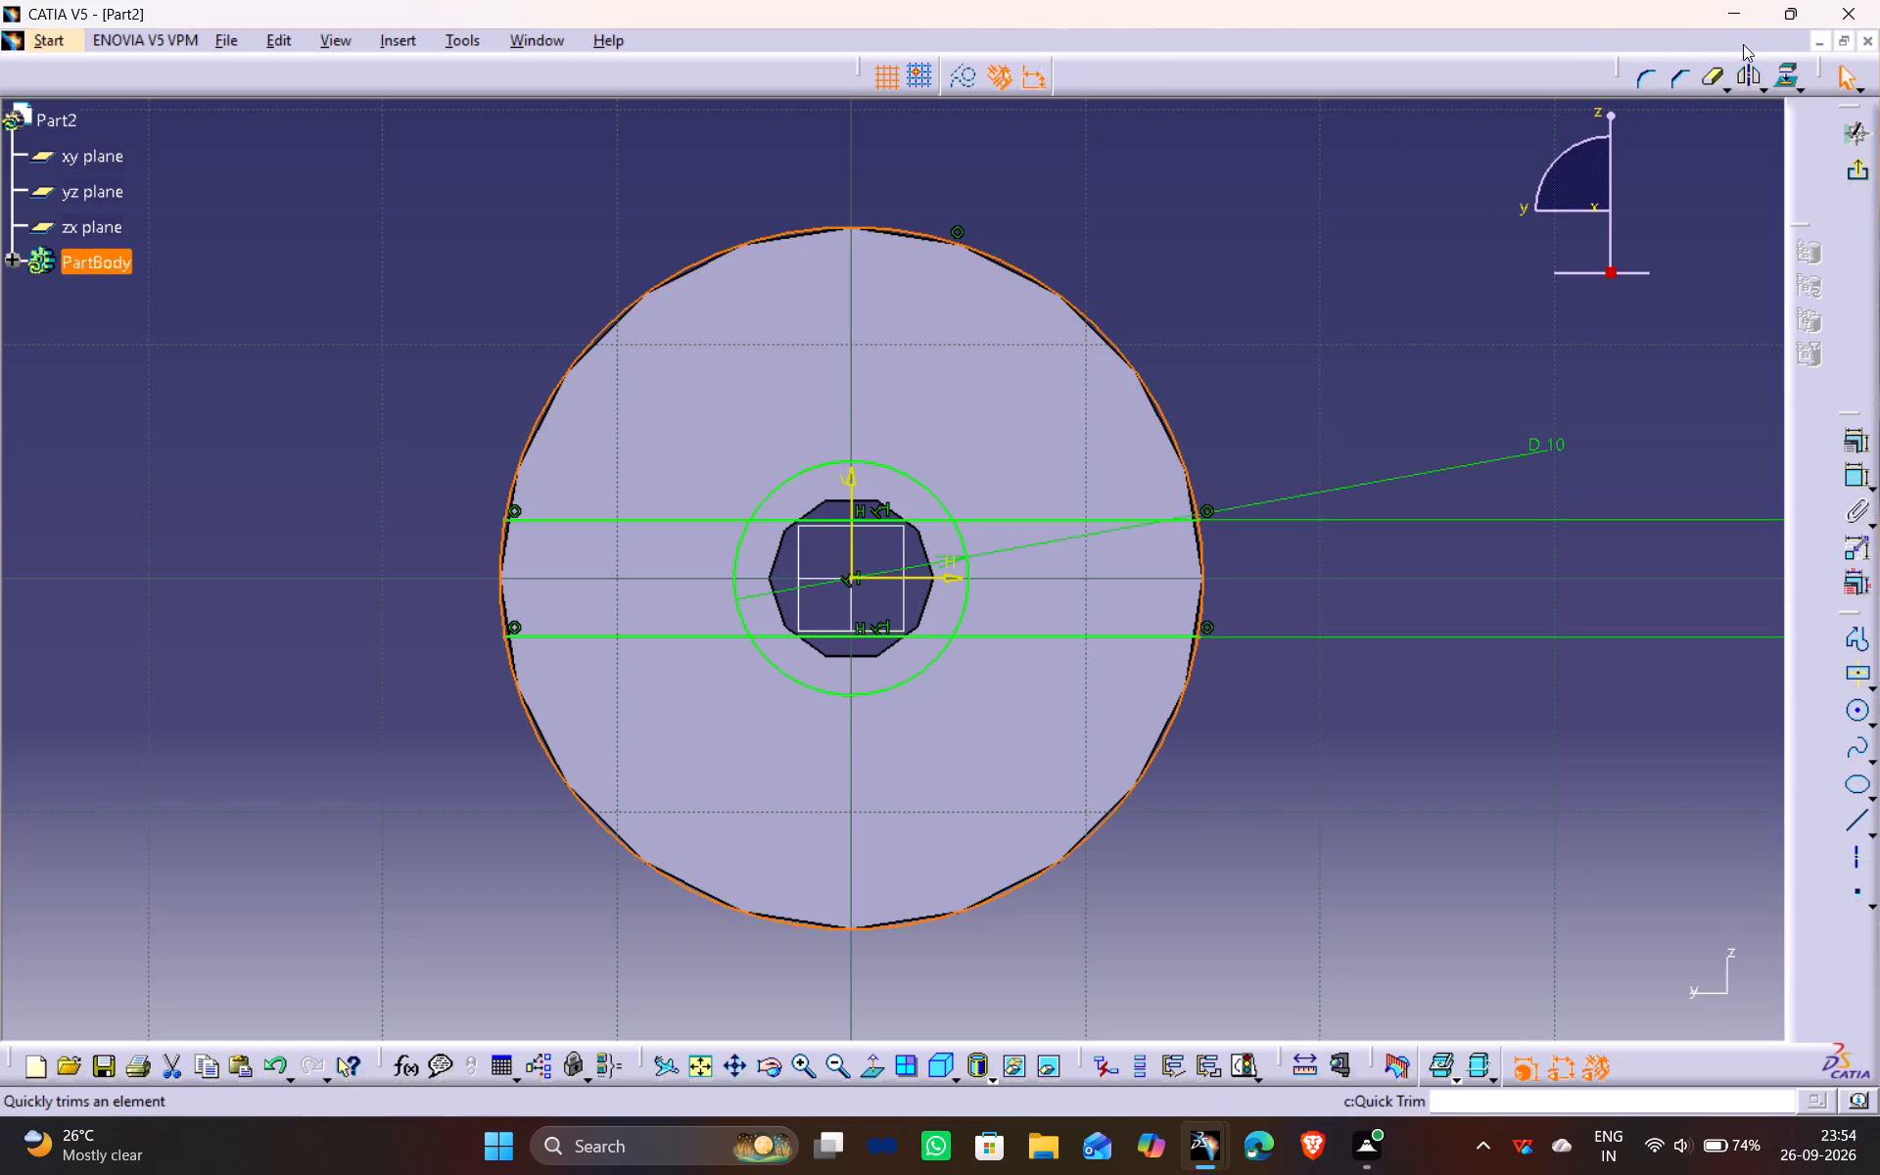
click(1717, 80)
click(1097, 333)
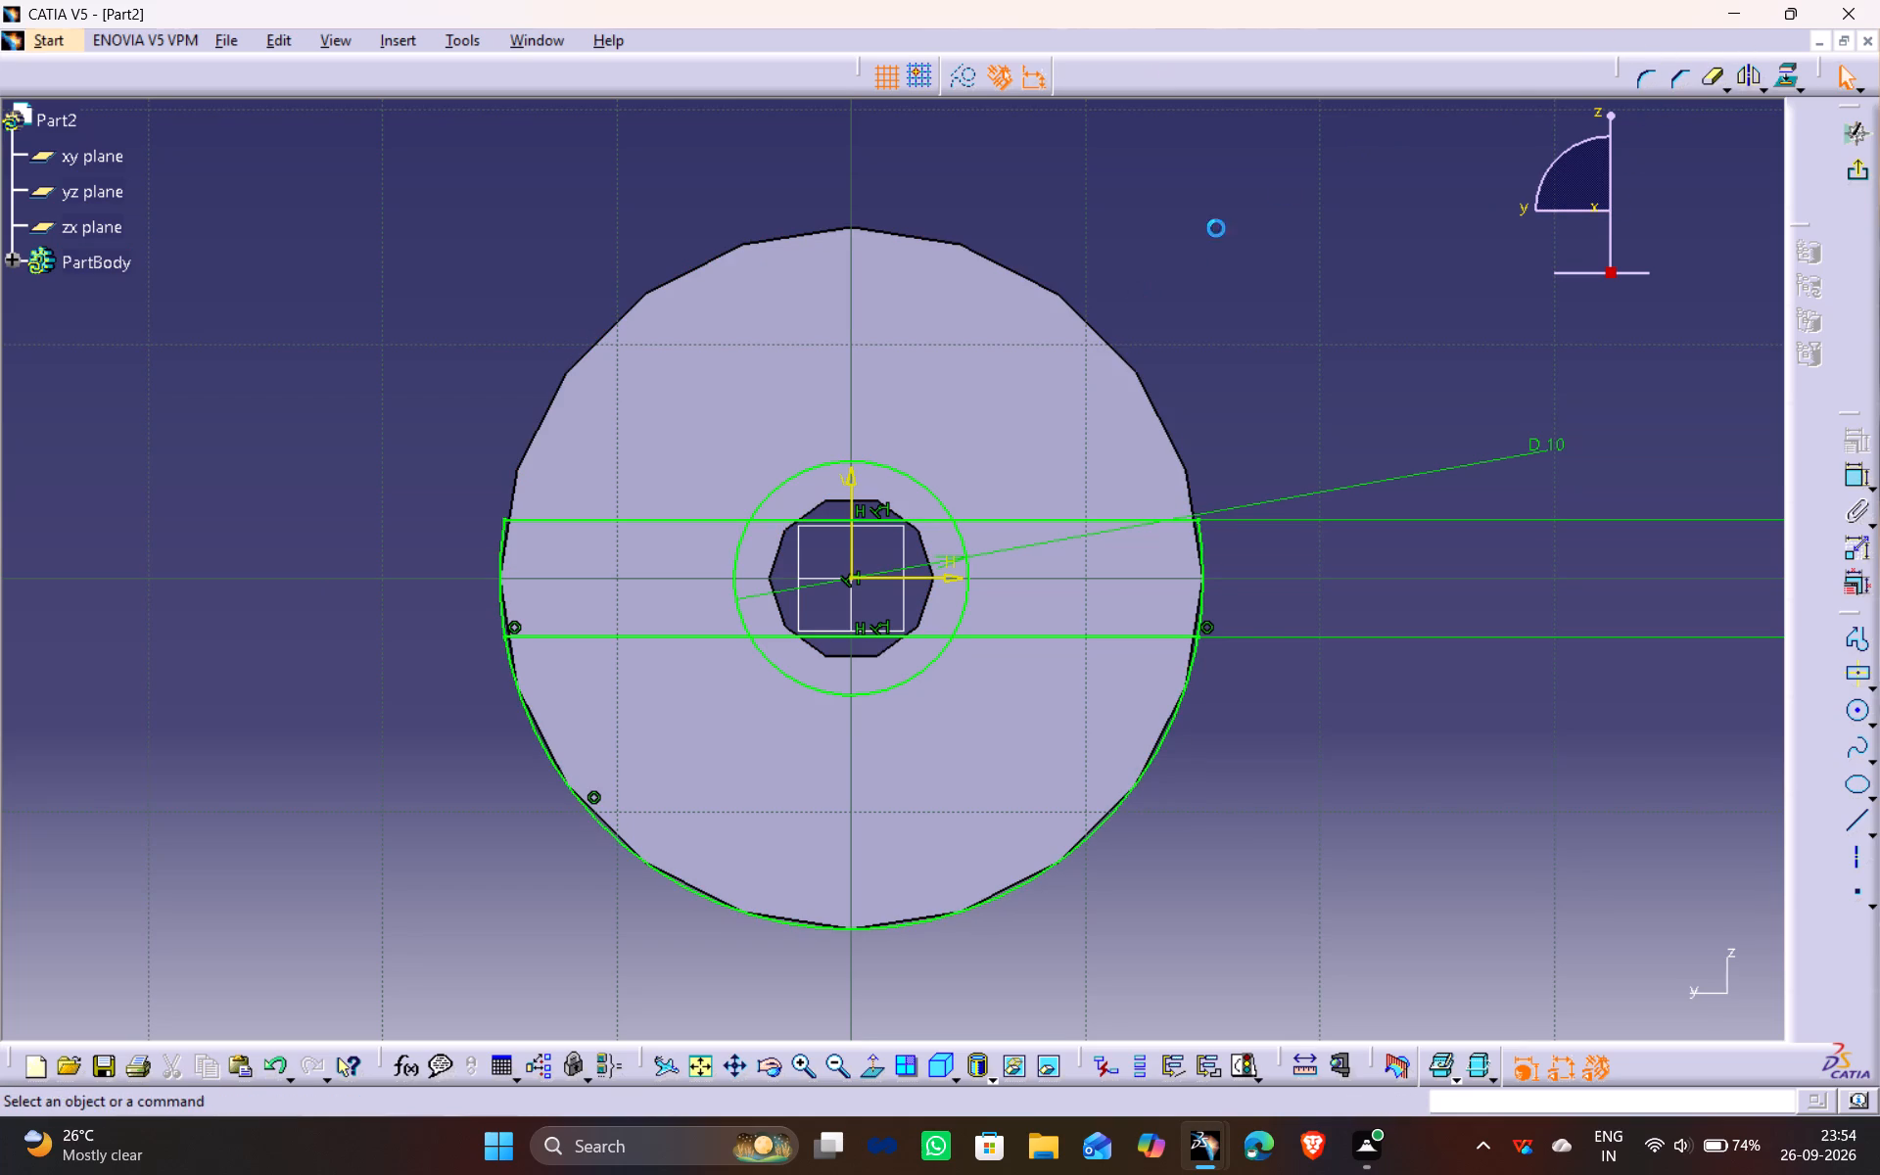
drag(1712, 77, 1697, 107)
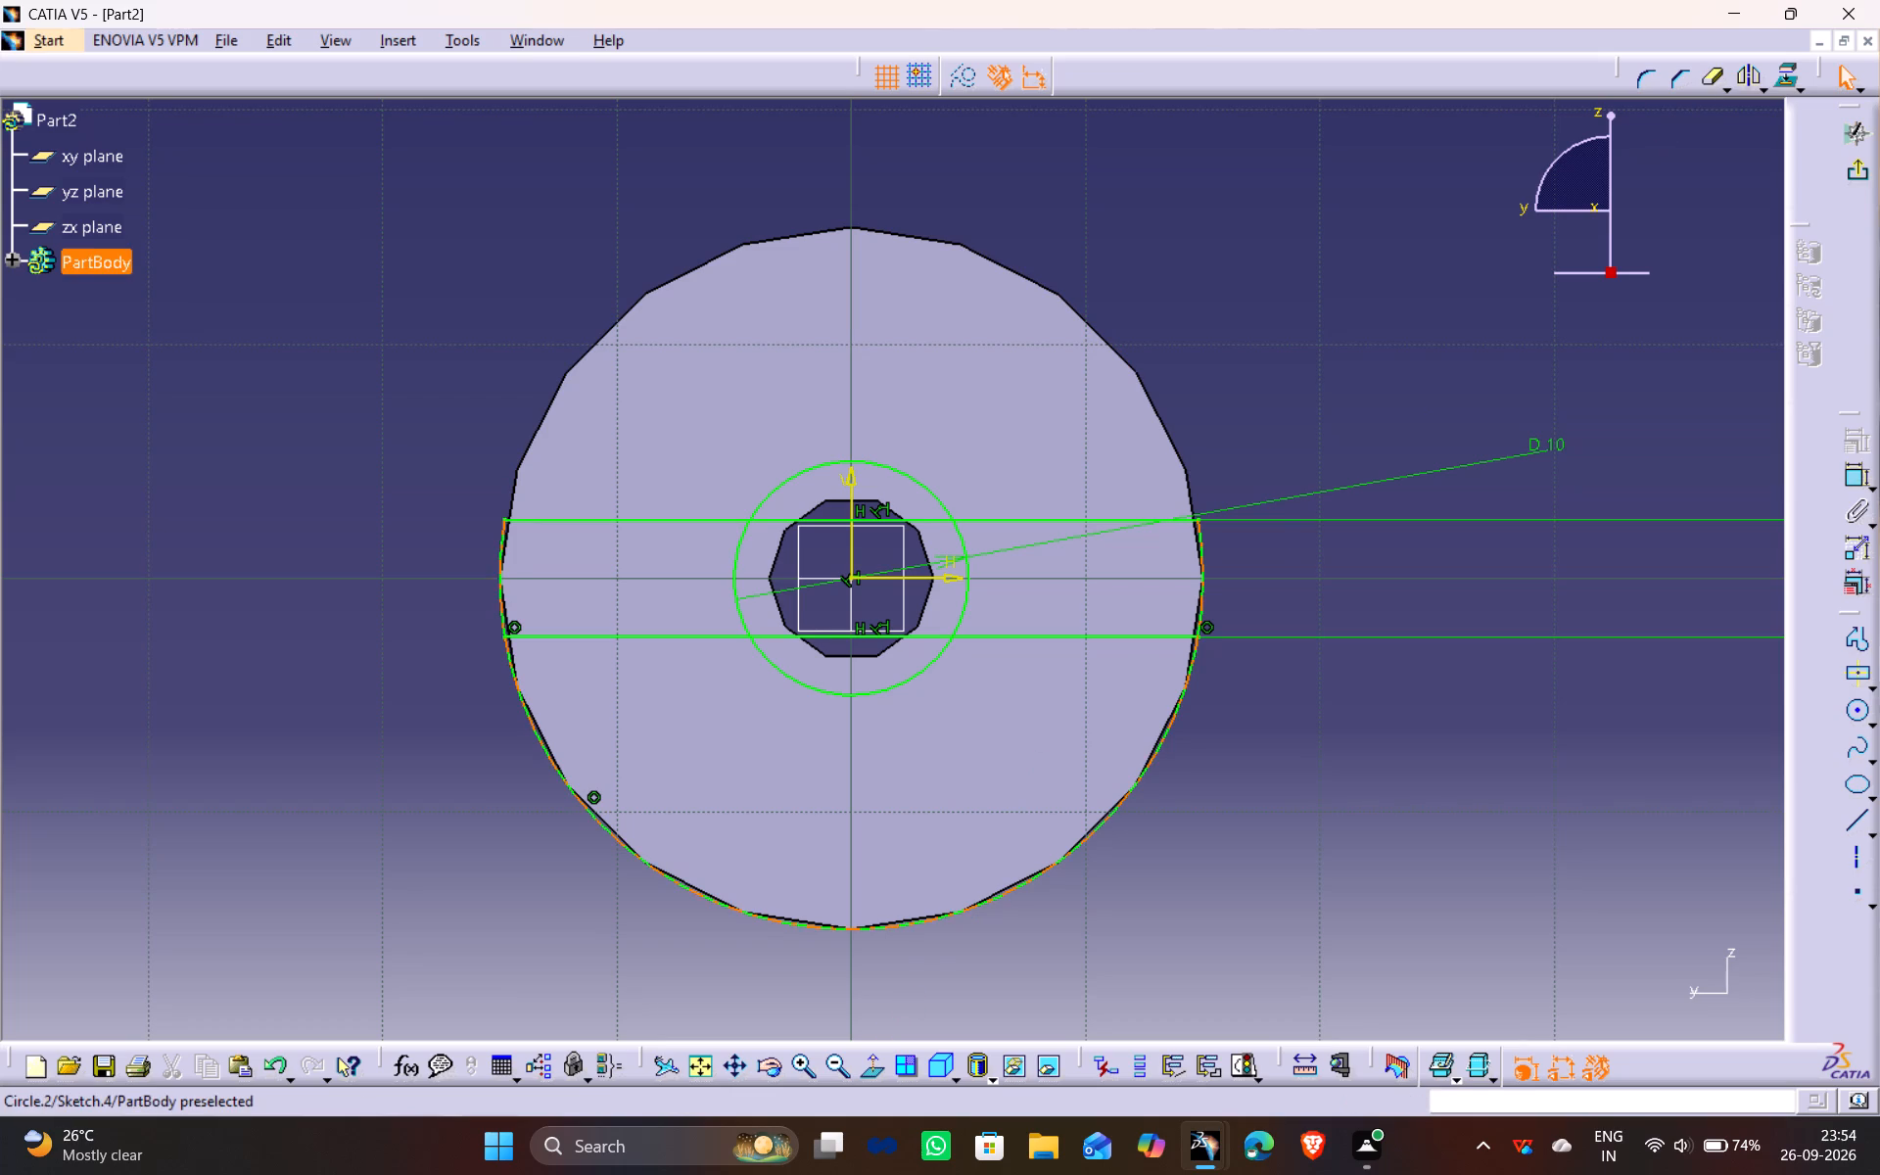
click(927, 921)
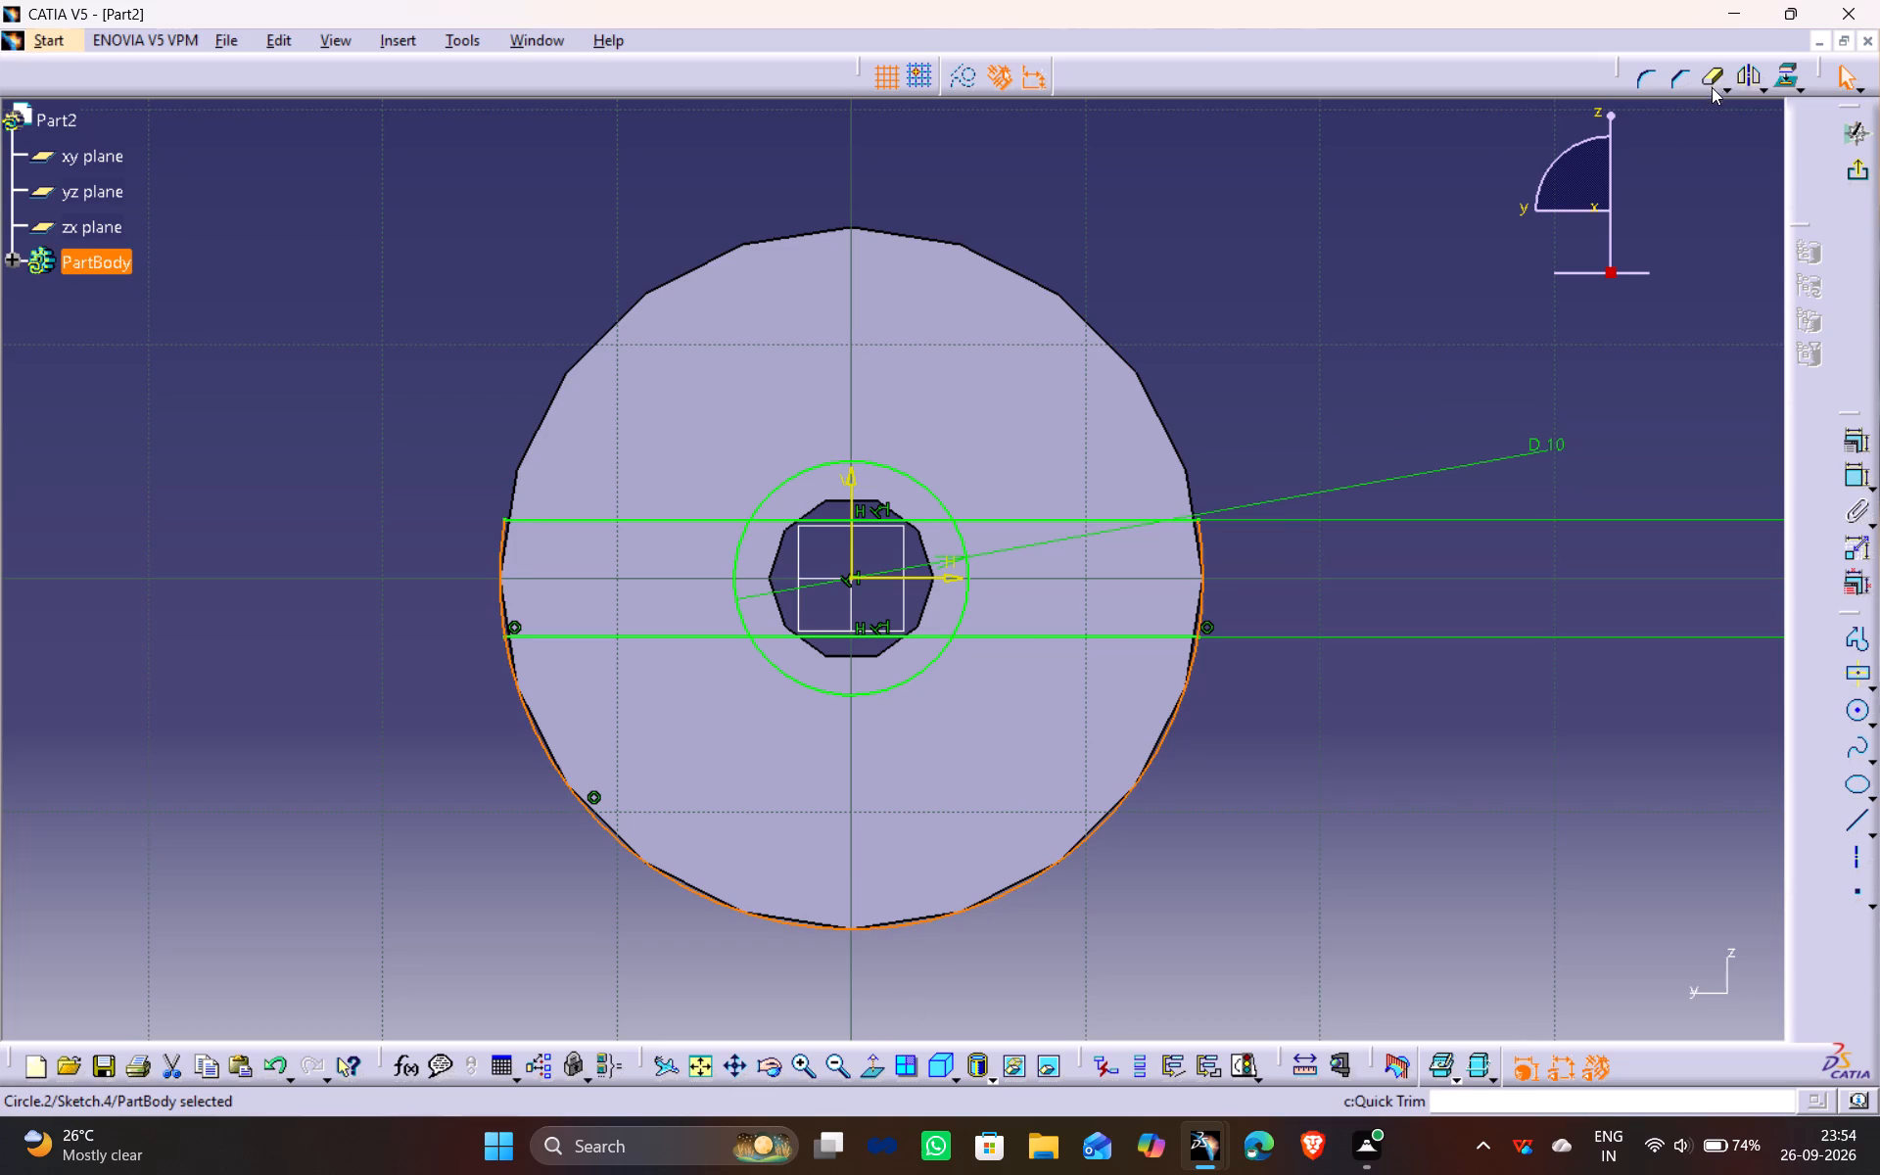
drag(1714, 76, 1706, 89)
click(1148, 764)
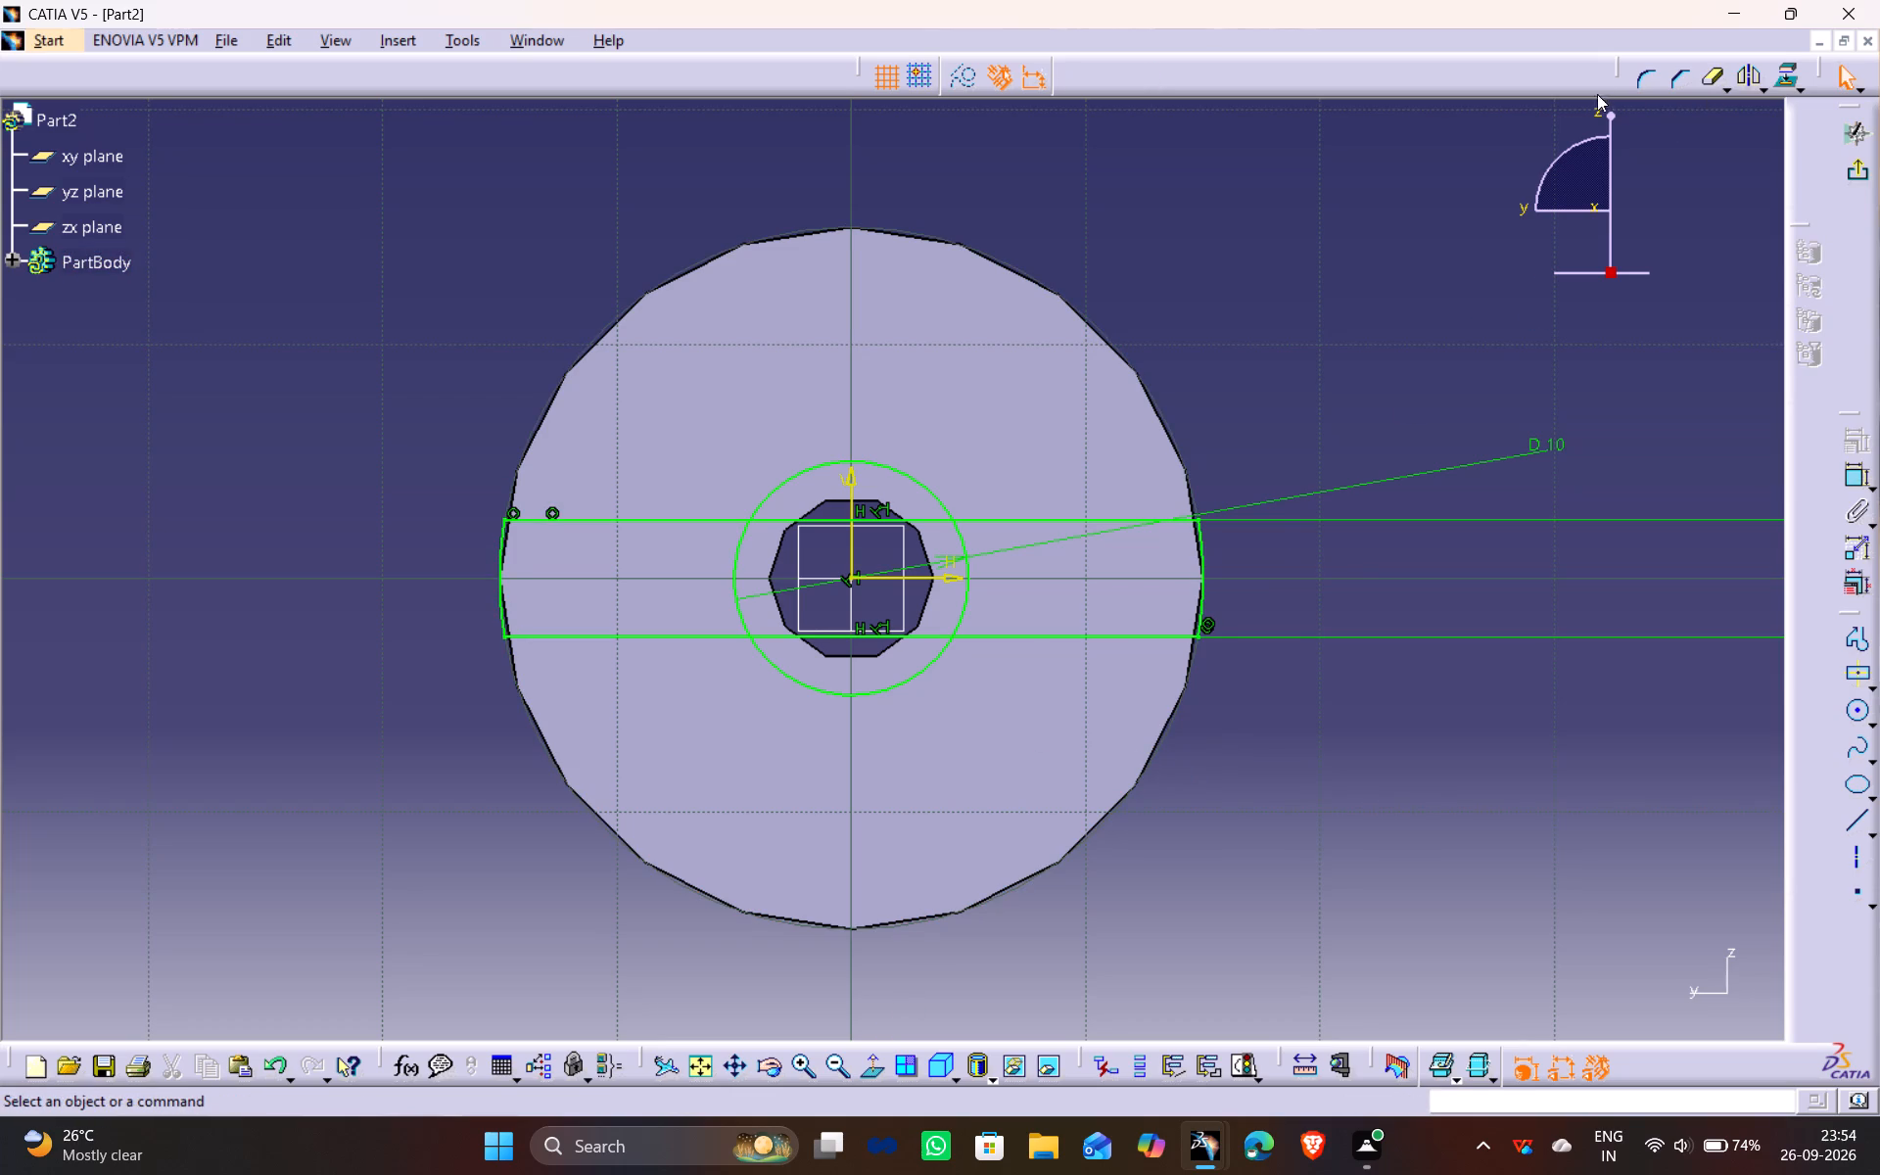
Quick-trim the two side arcs of the 10 mm circle that lie between the slot's long edges.
drag(1715, 74, 1715, 83)
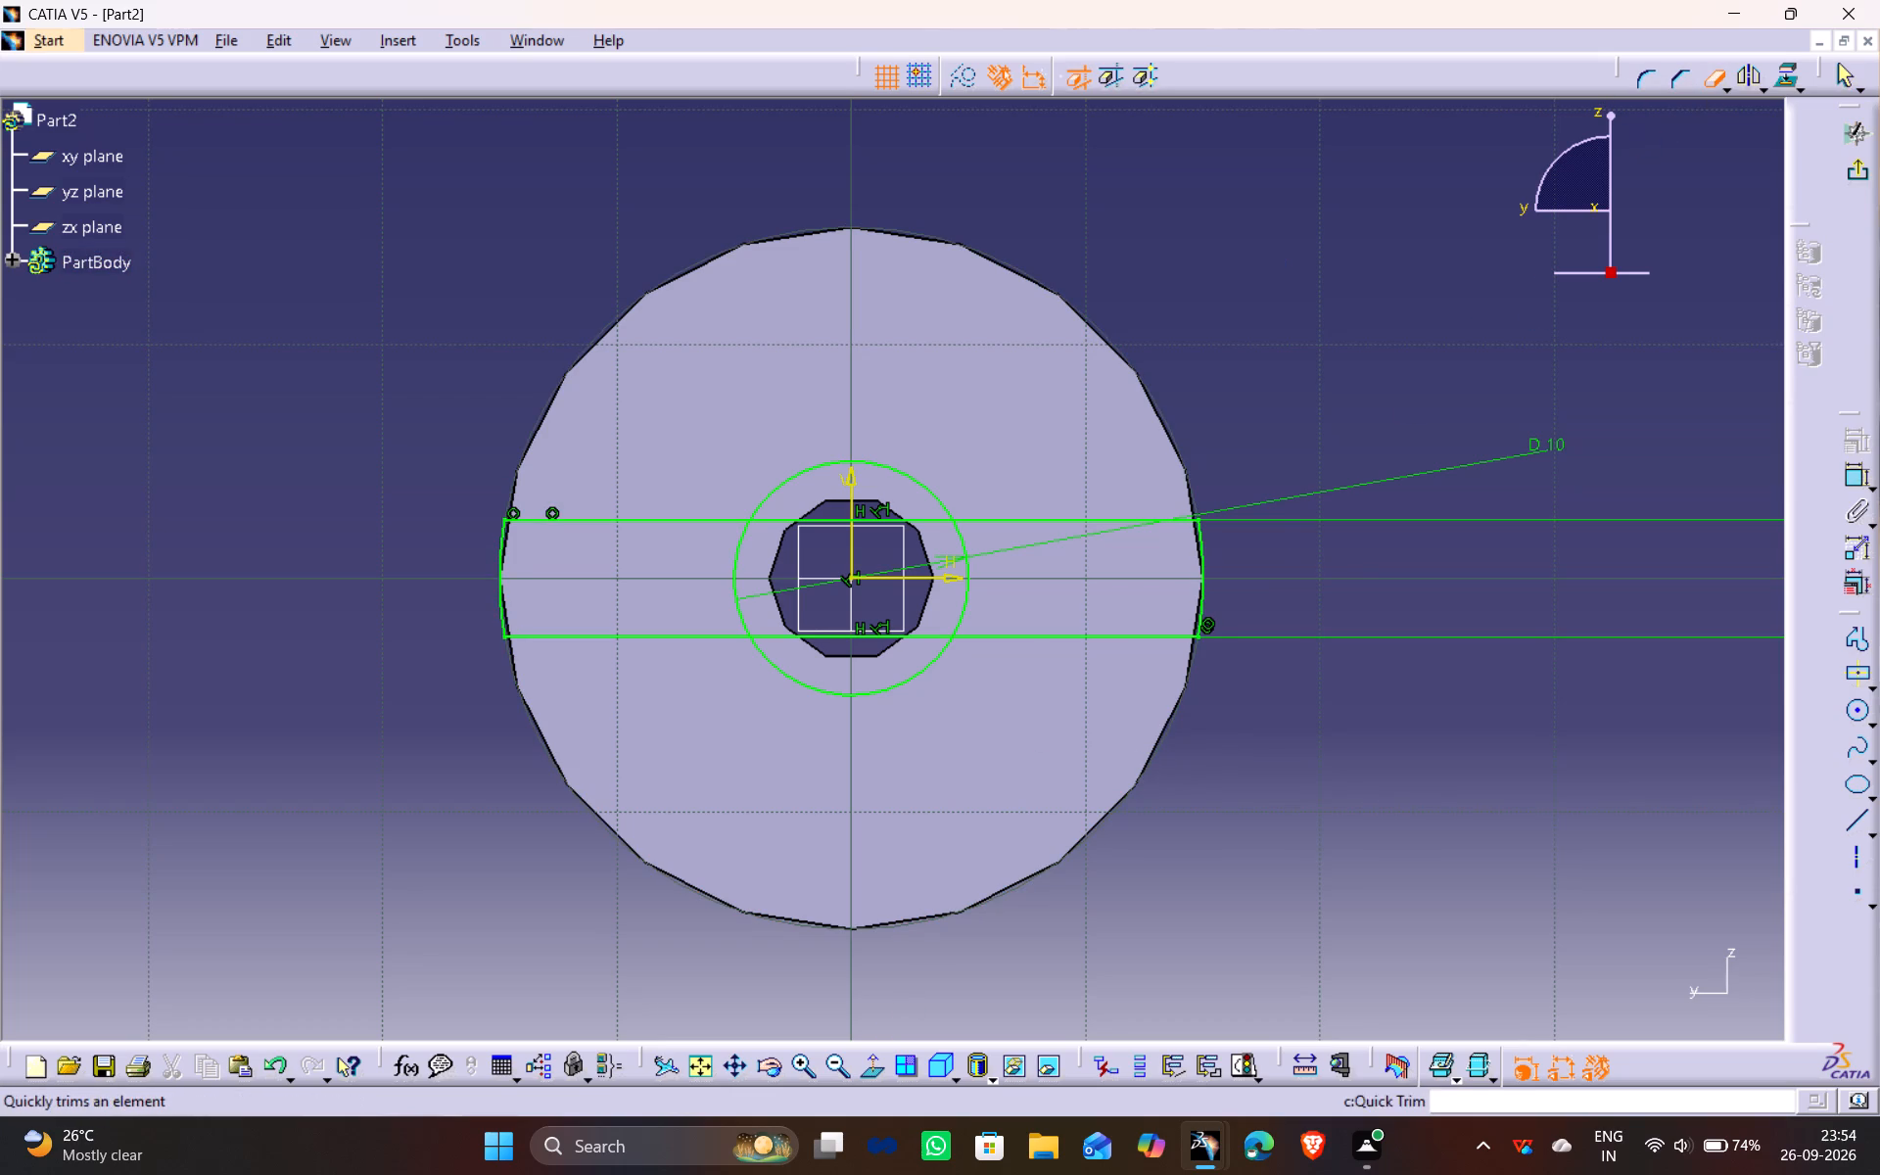
click(734, 561)
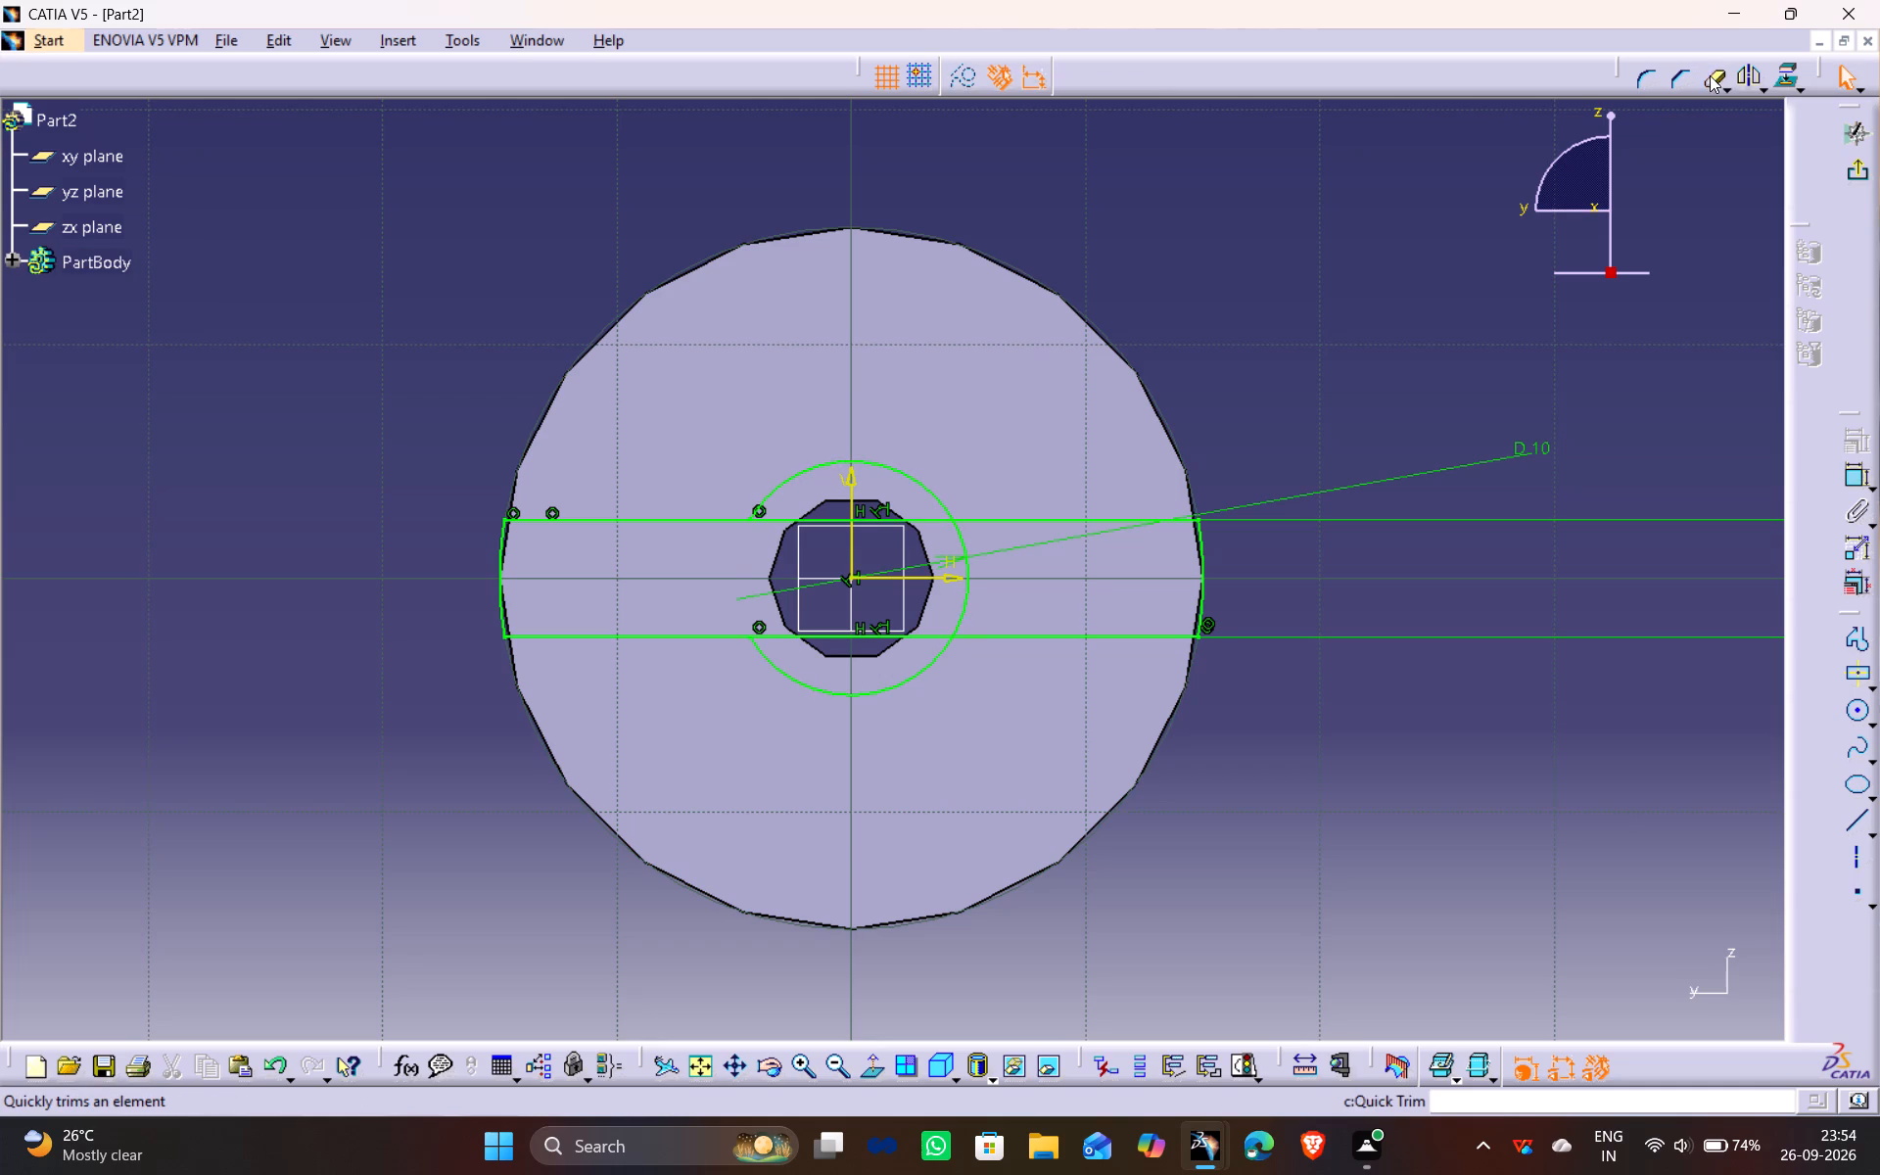
click(1710, 74)
click(971, 576)
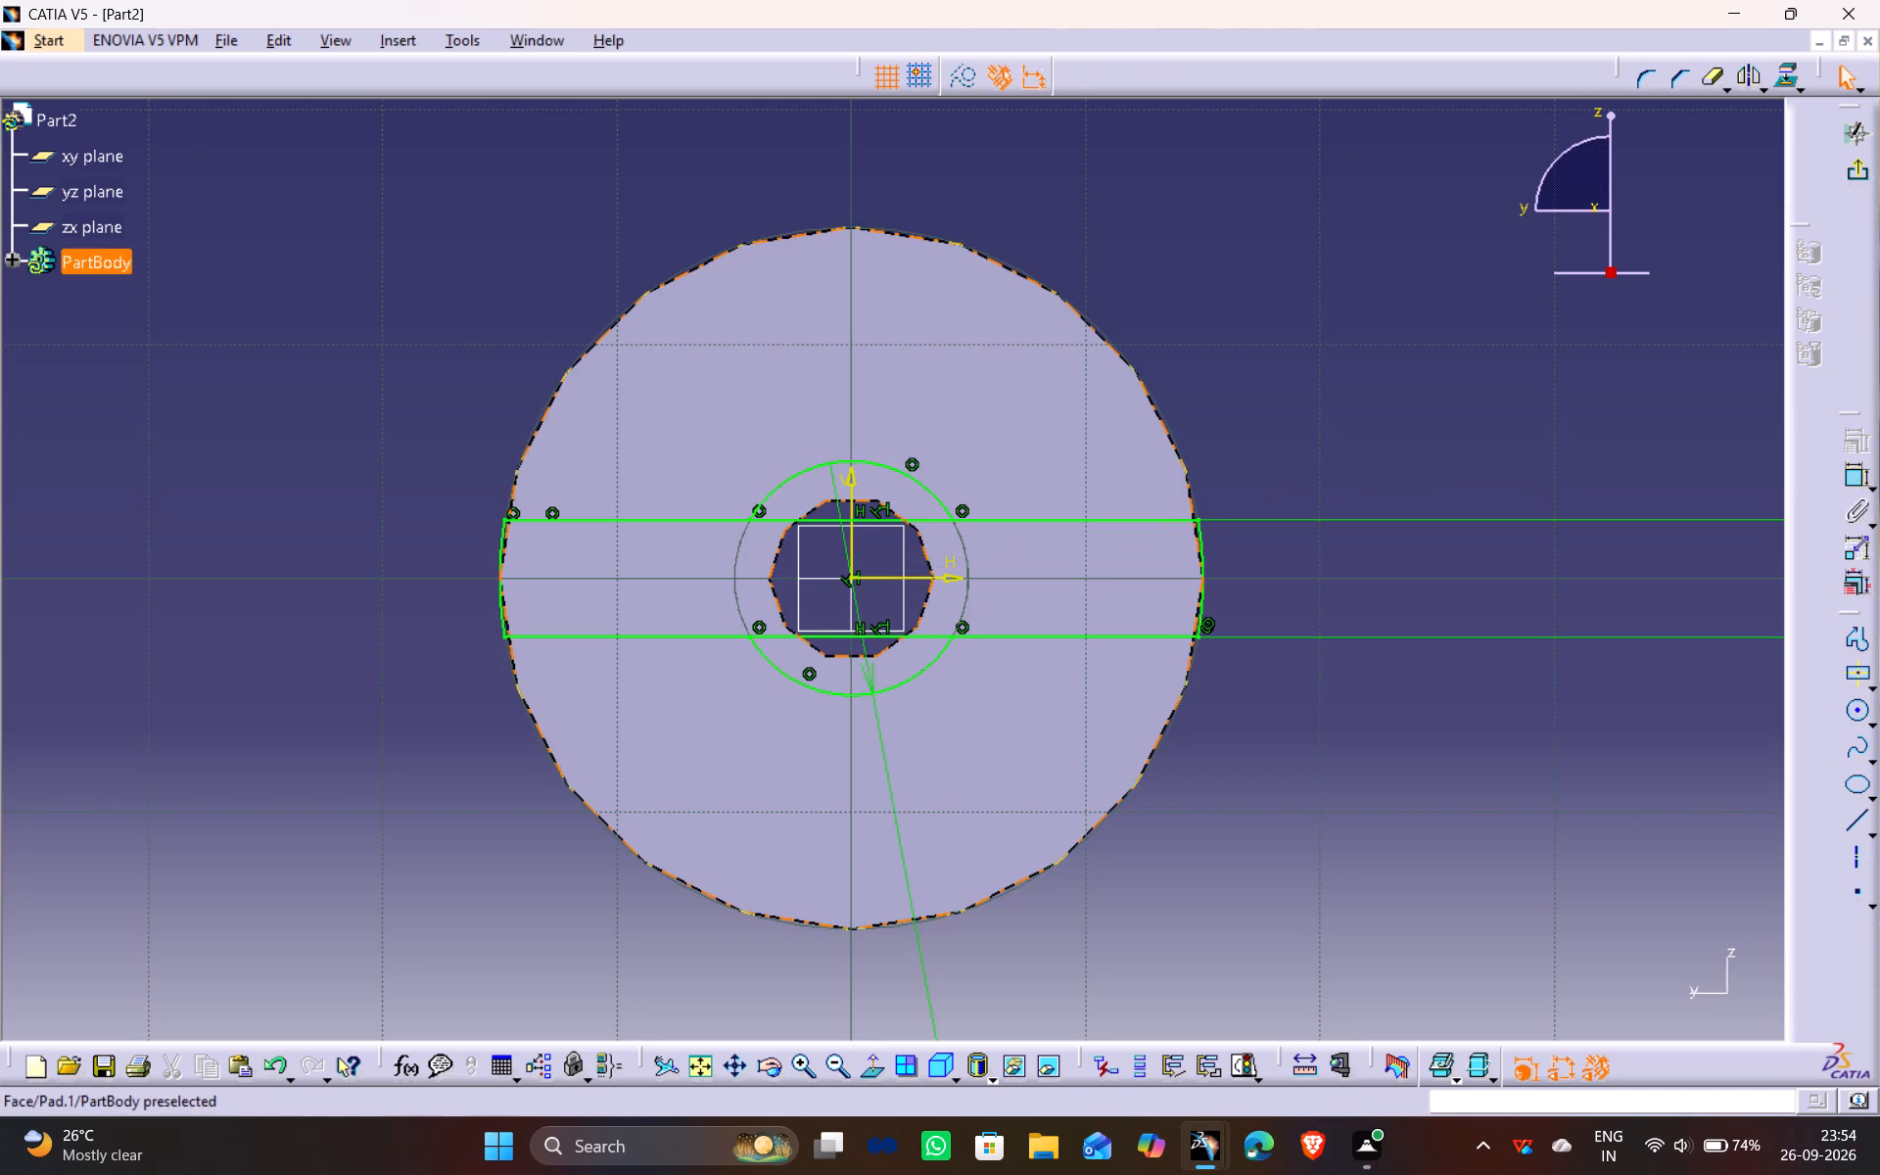
Quick-trim the segments of both long slot edges that cross the inside of the 10 mm circle.
middle_drag(1083, 422, 1694, 200)
scroll(1693, 206, up, 1)
drag(1715, 70, 1715, 79)
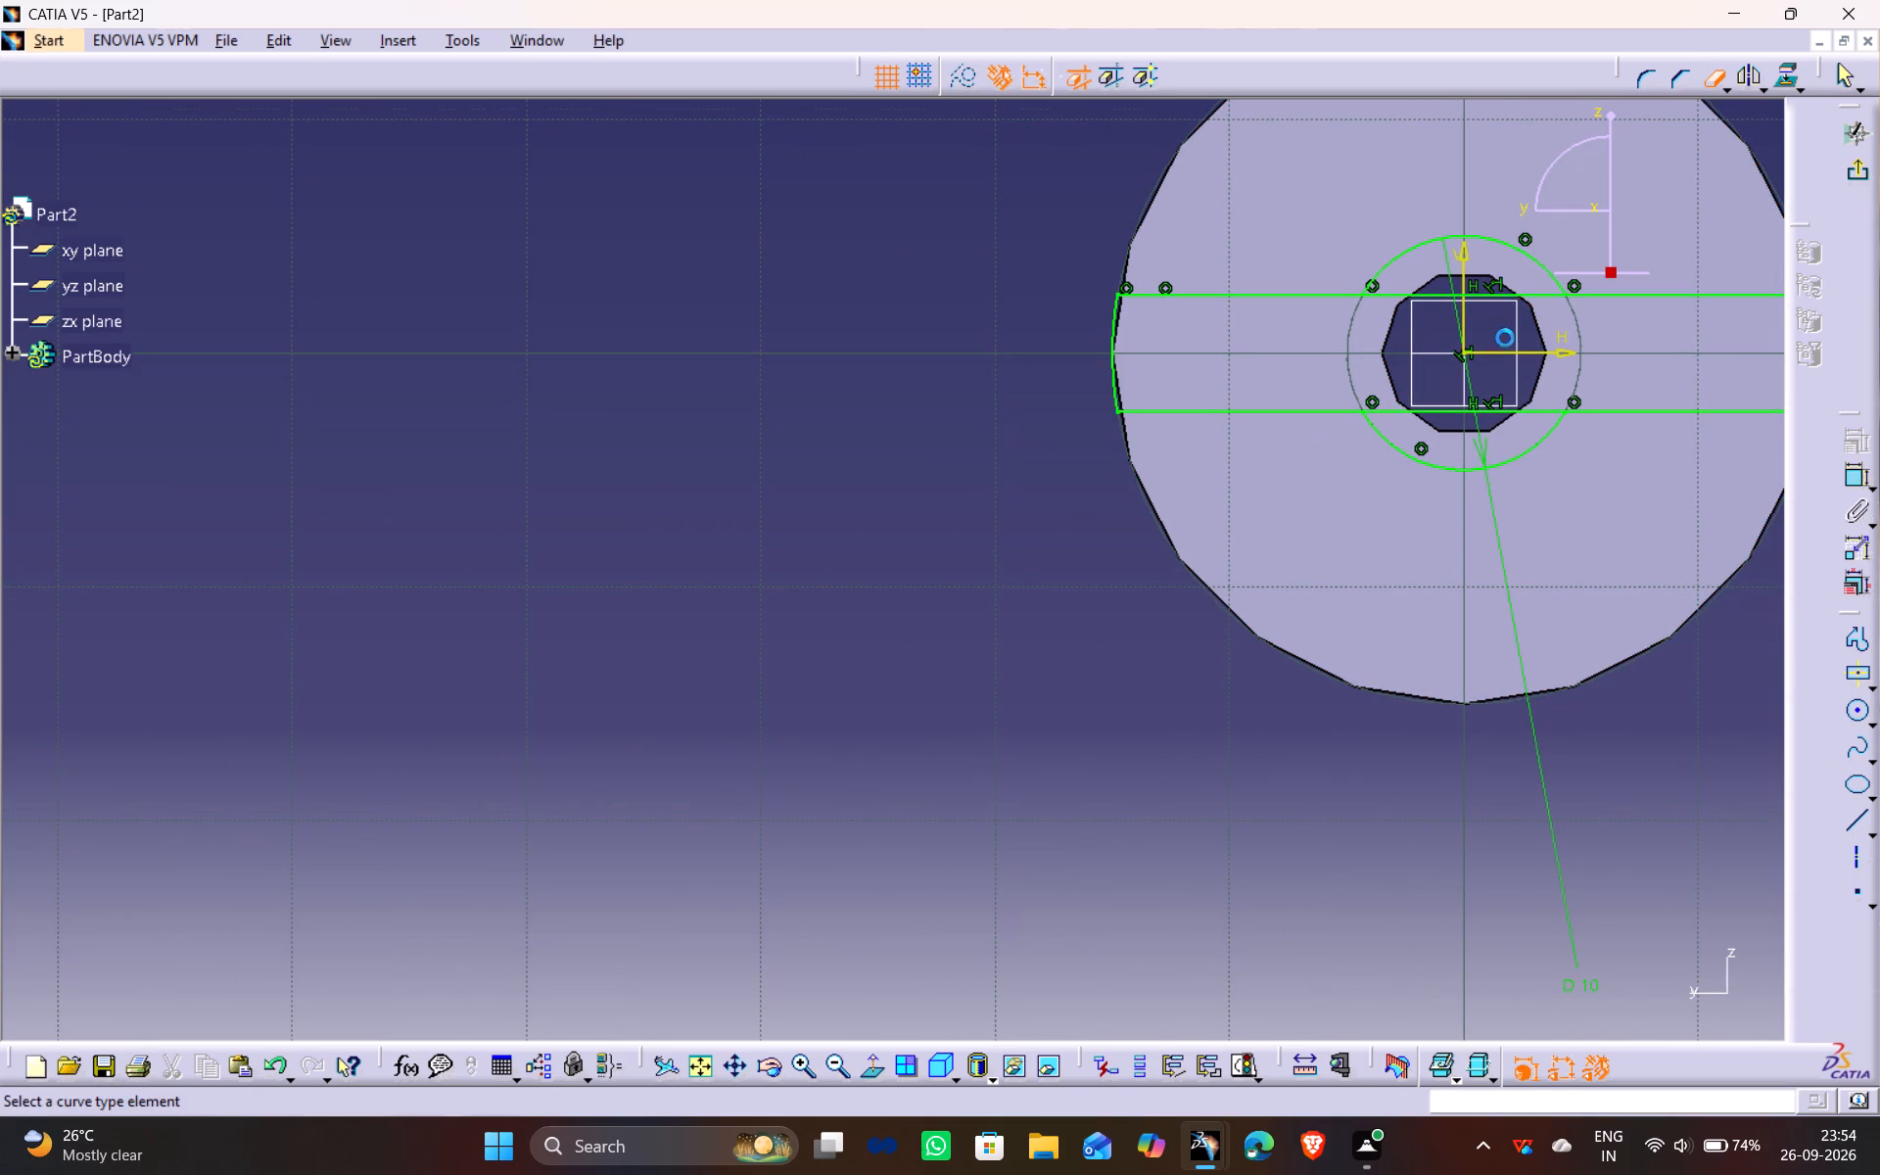
click(1526, 291)
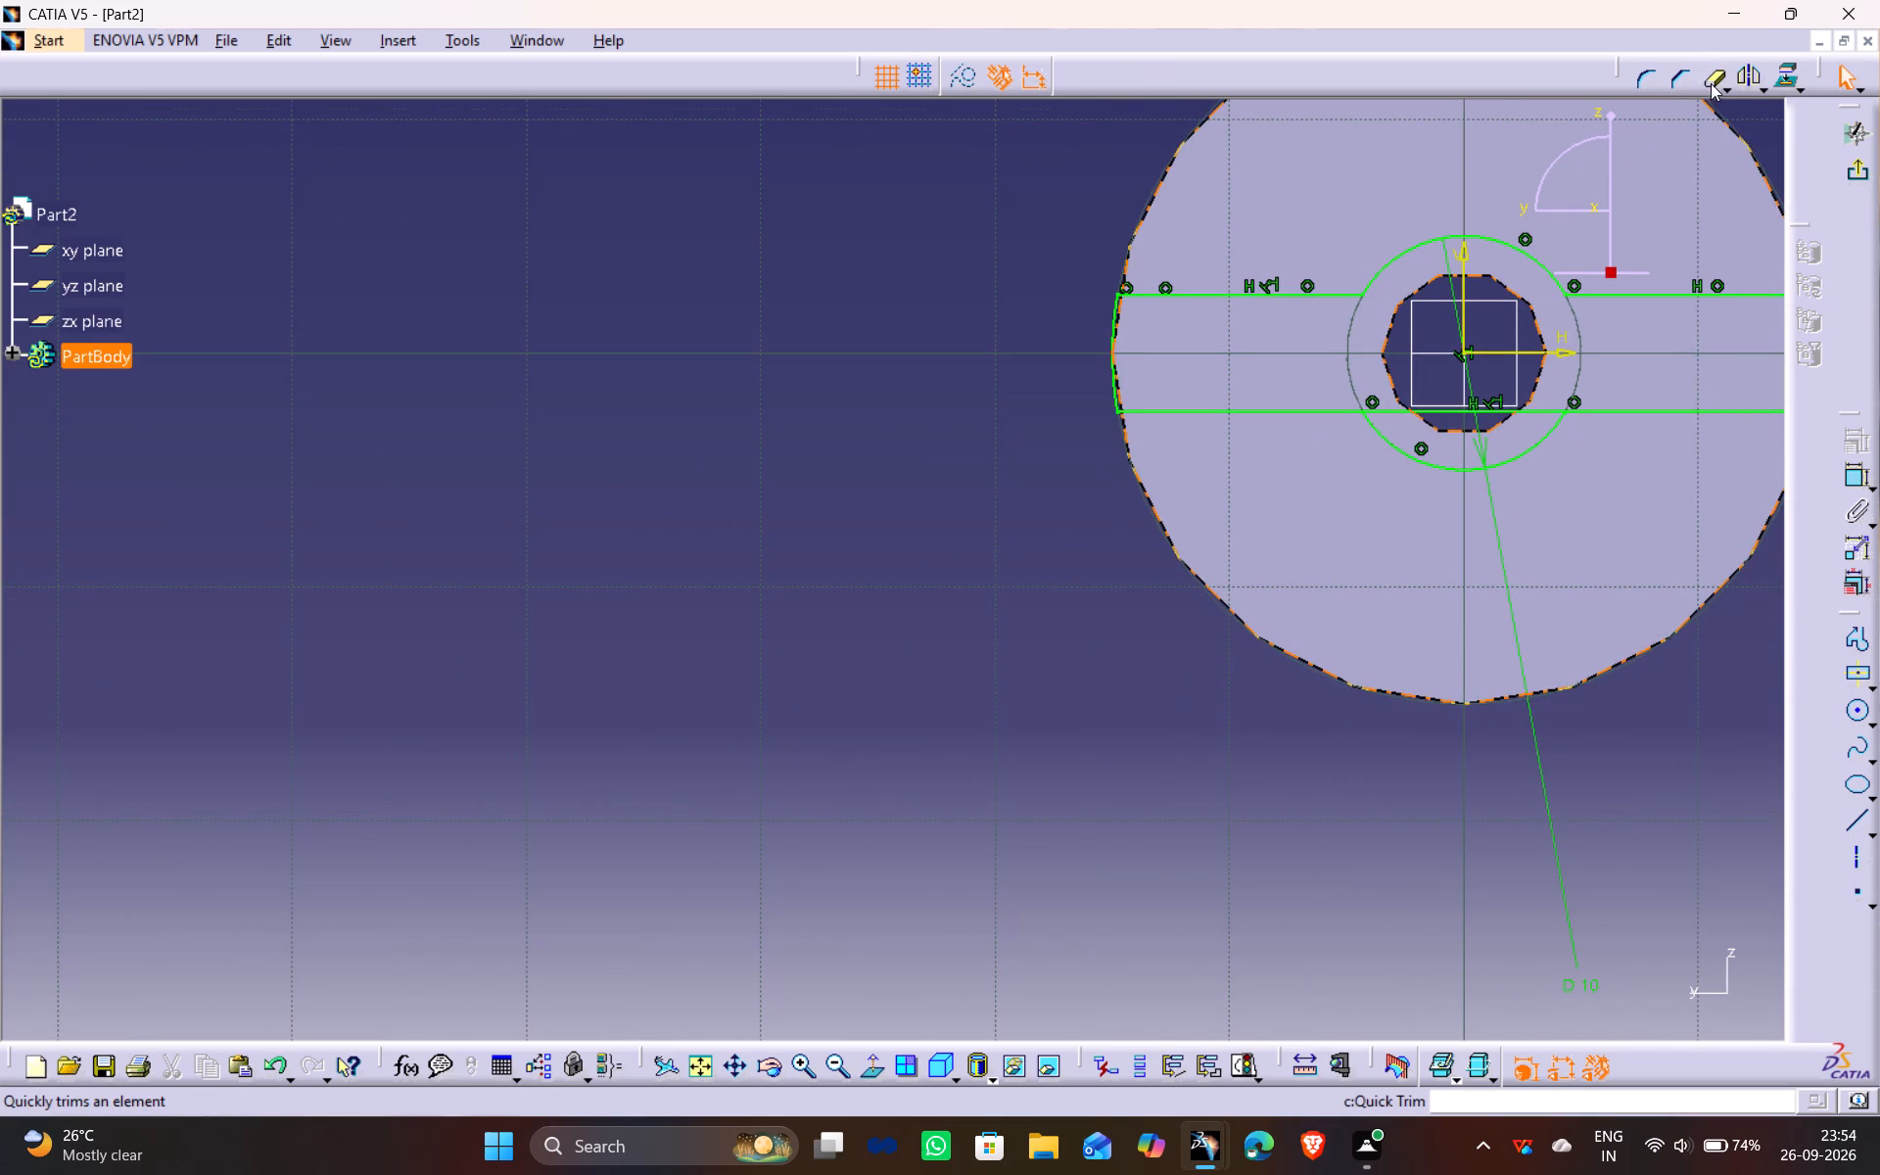
click(1711, 80)
click(1508, 415)
middle_drag(1643, 267, 1026, 437)
ctrl+middle_drag(1053, 292, 1045, 374)
click(1408, 403)
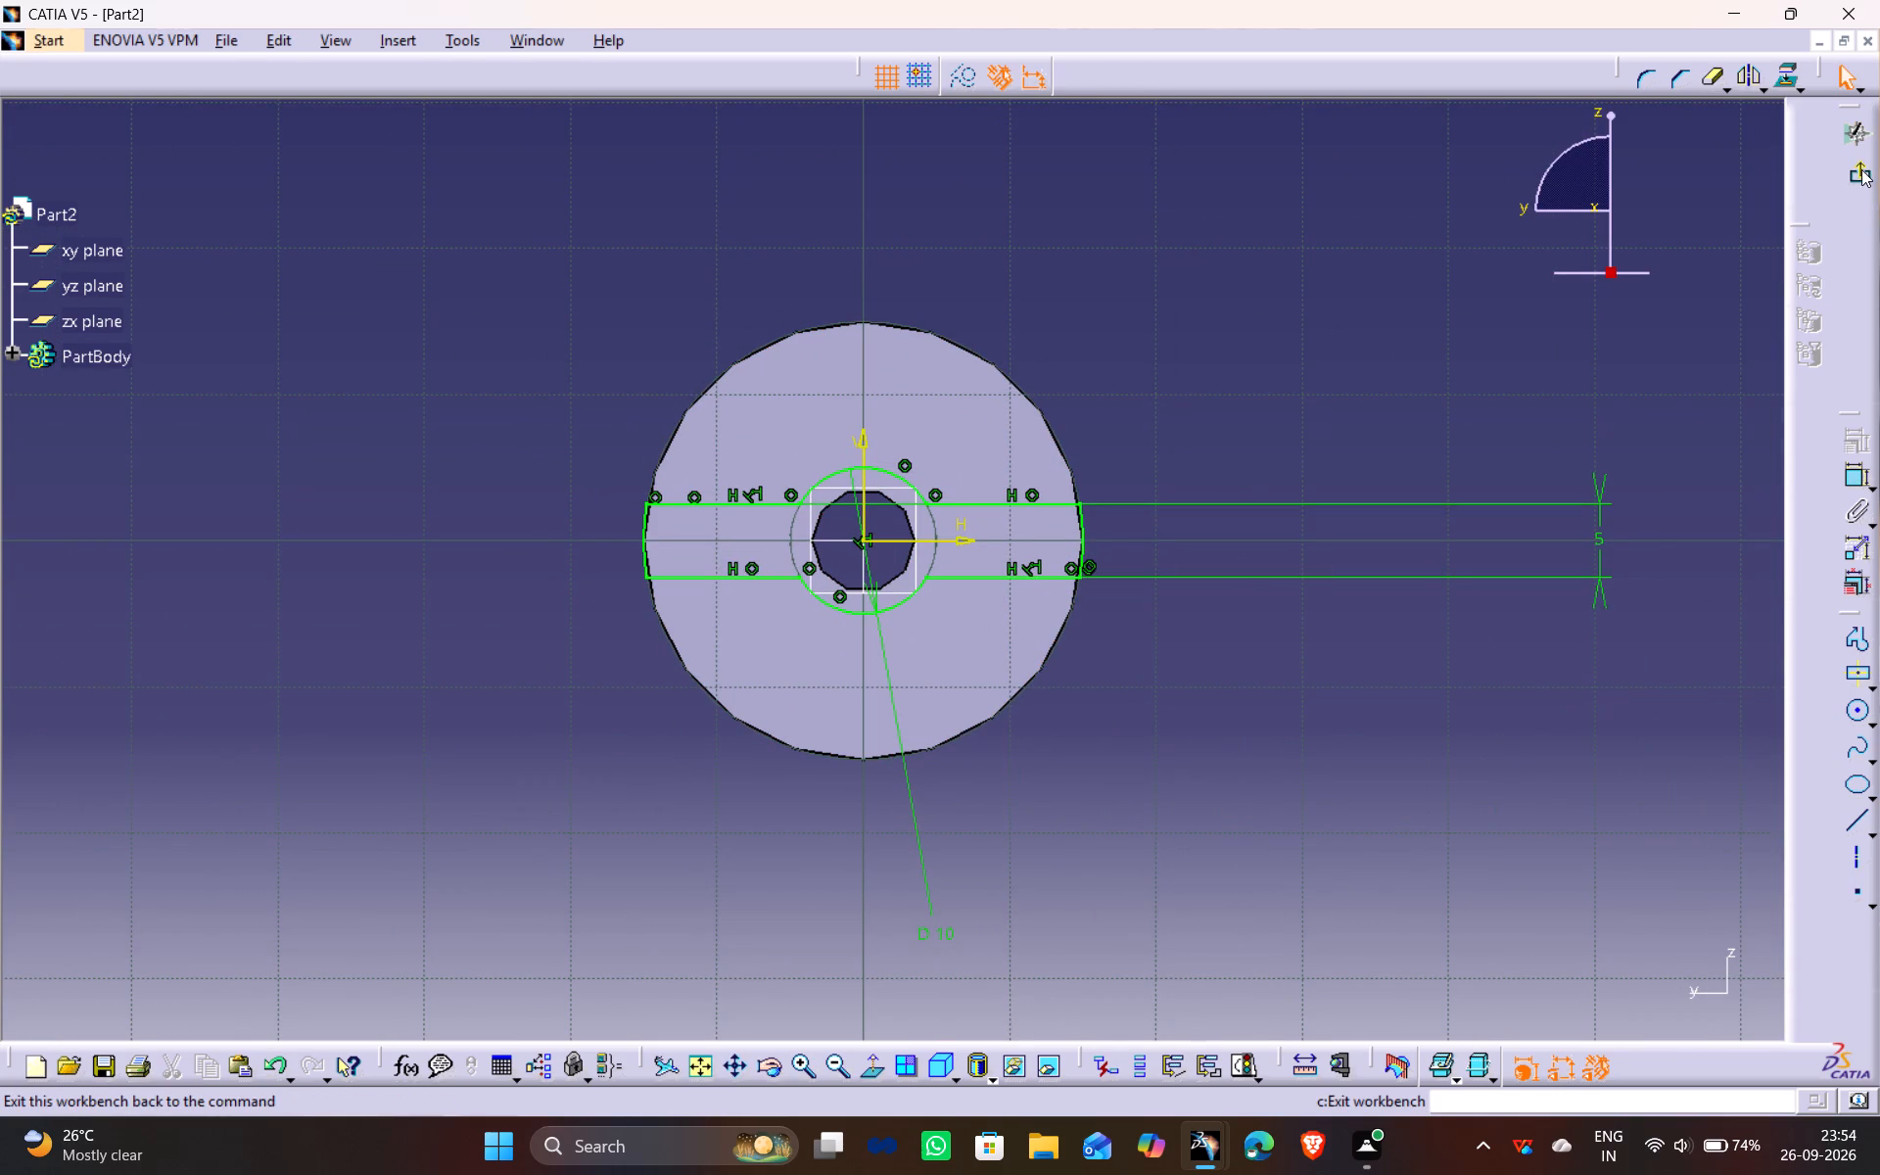
Exit the sketch and cut its slot-and-circle profile into the disc as a pocket 5 mm deep.
click(1862, 173)
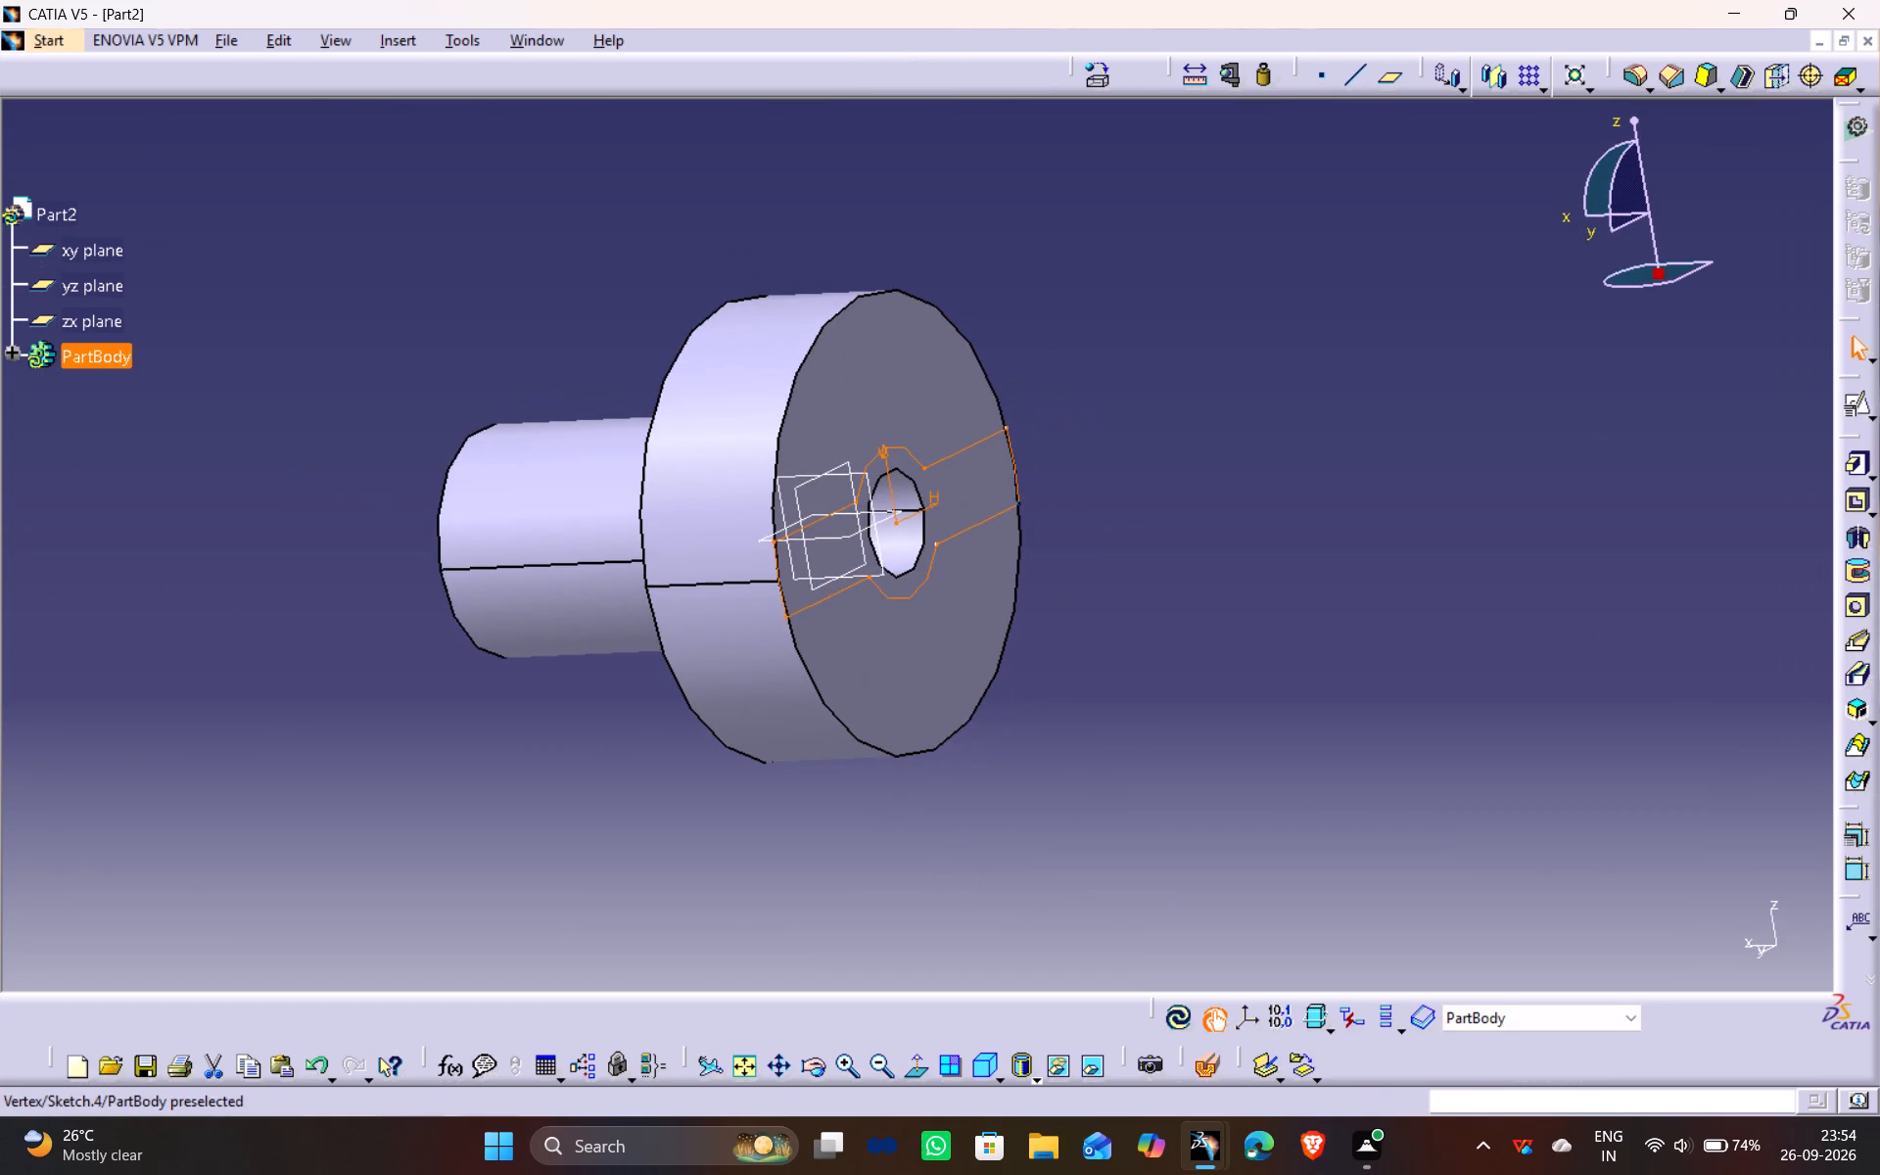
click(1856, 501)
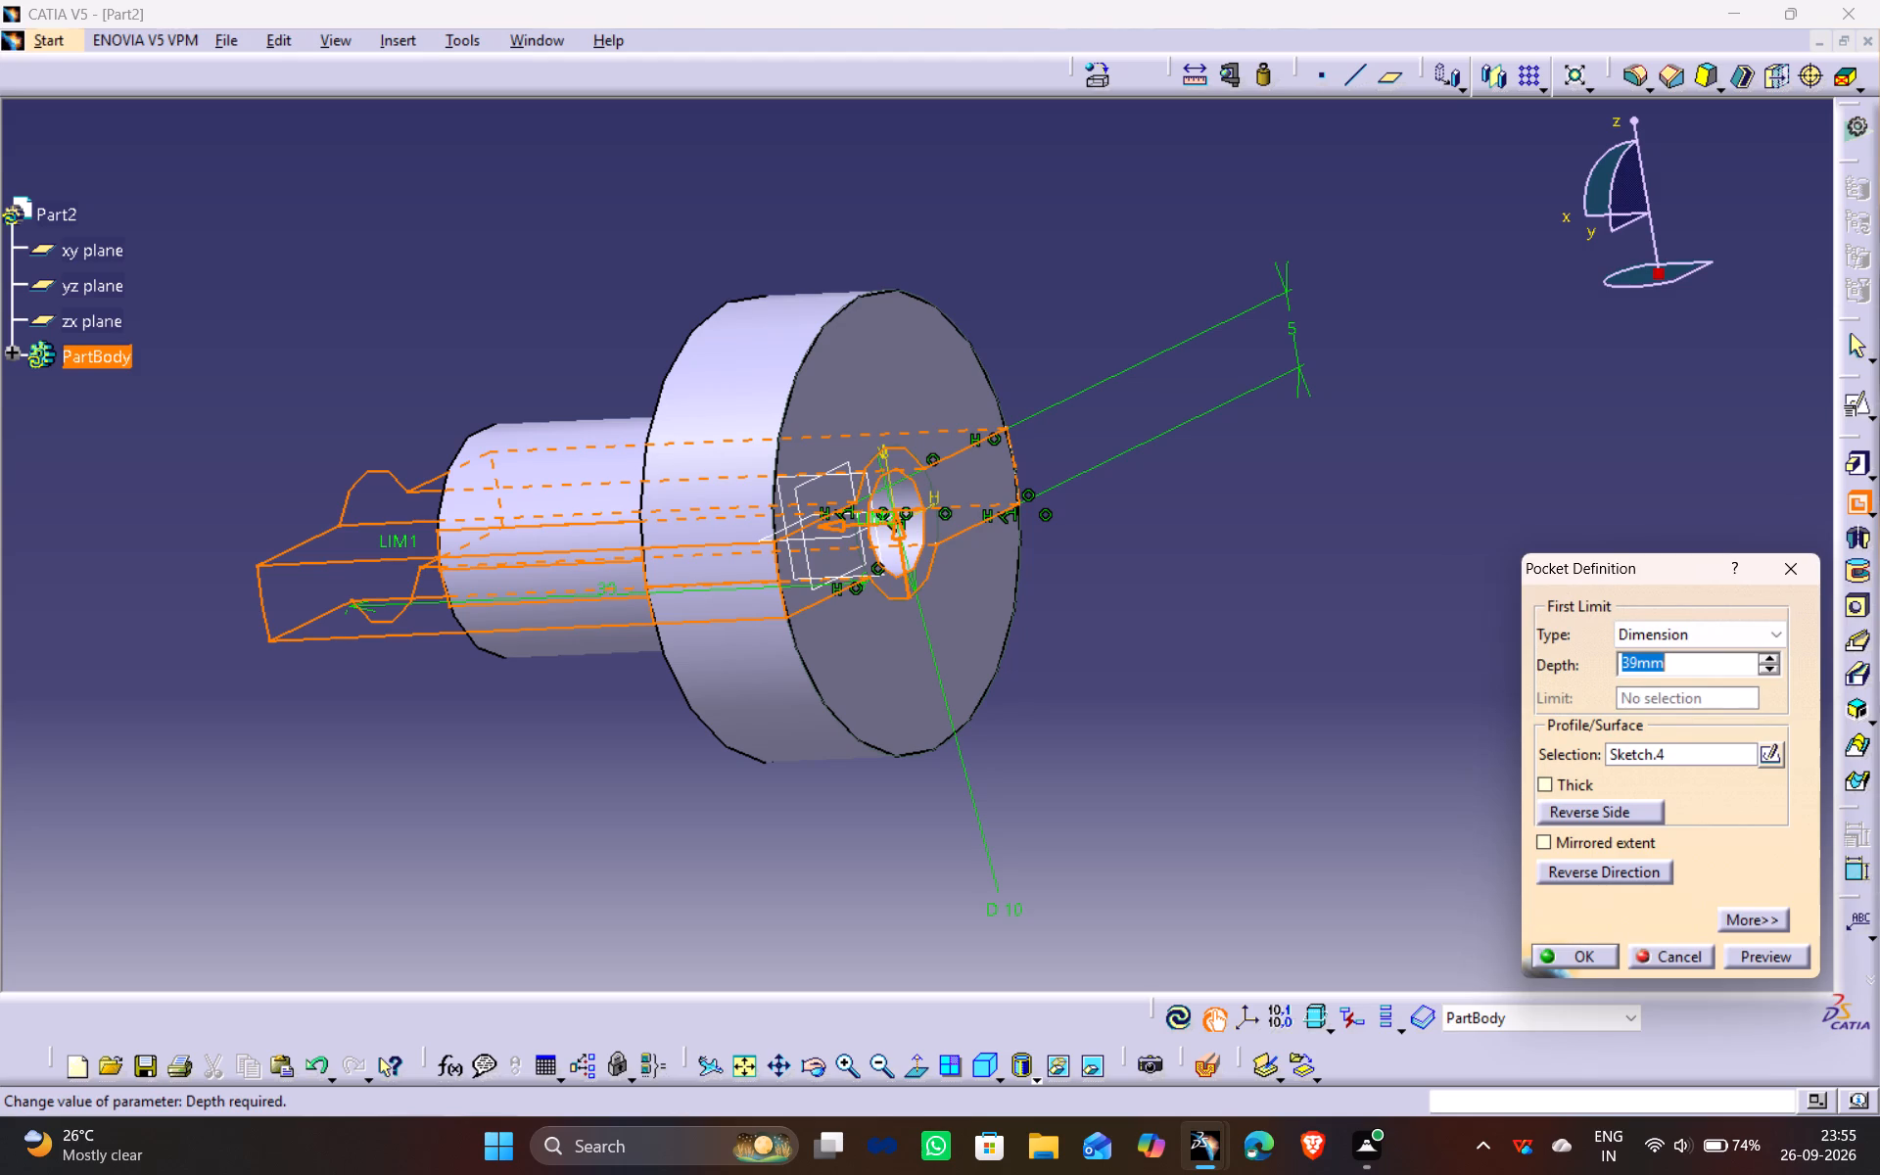
drag(1637, 664, 1374, 699)
key(5)
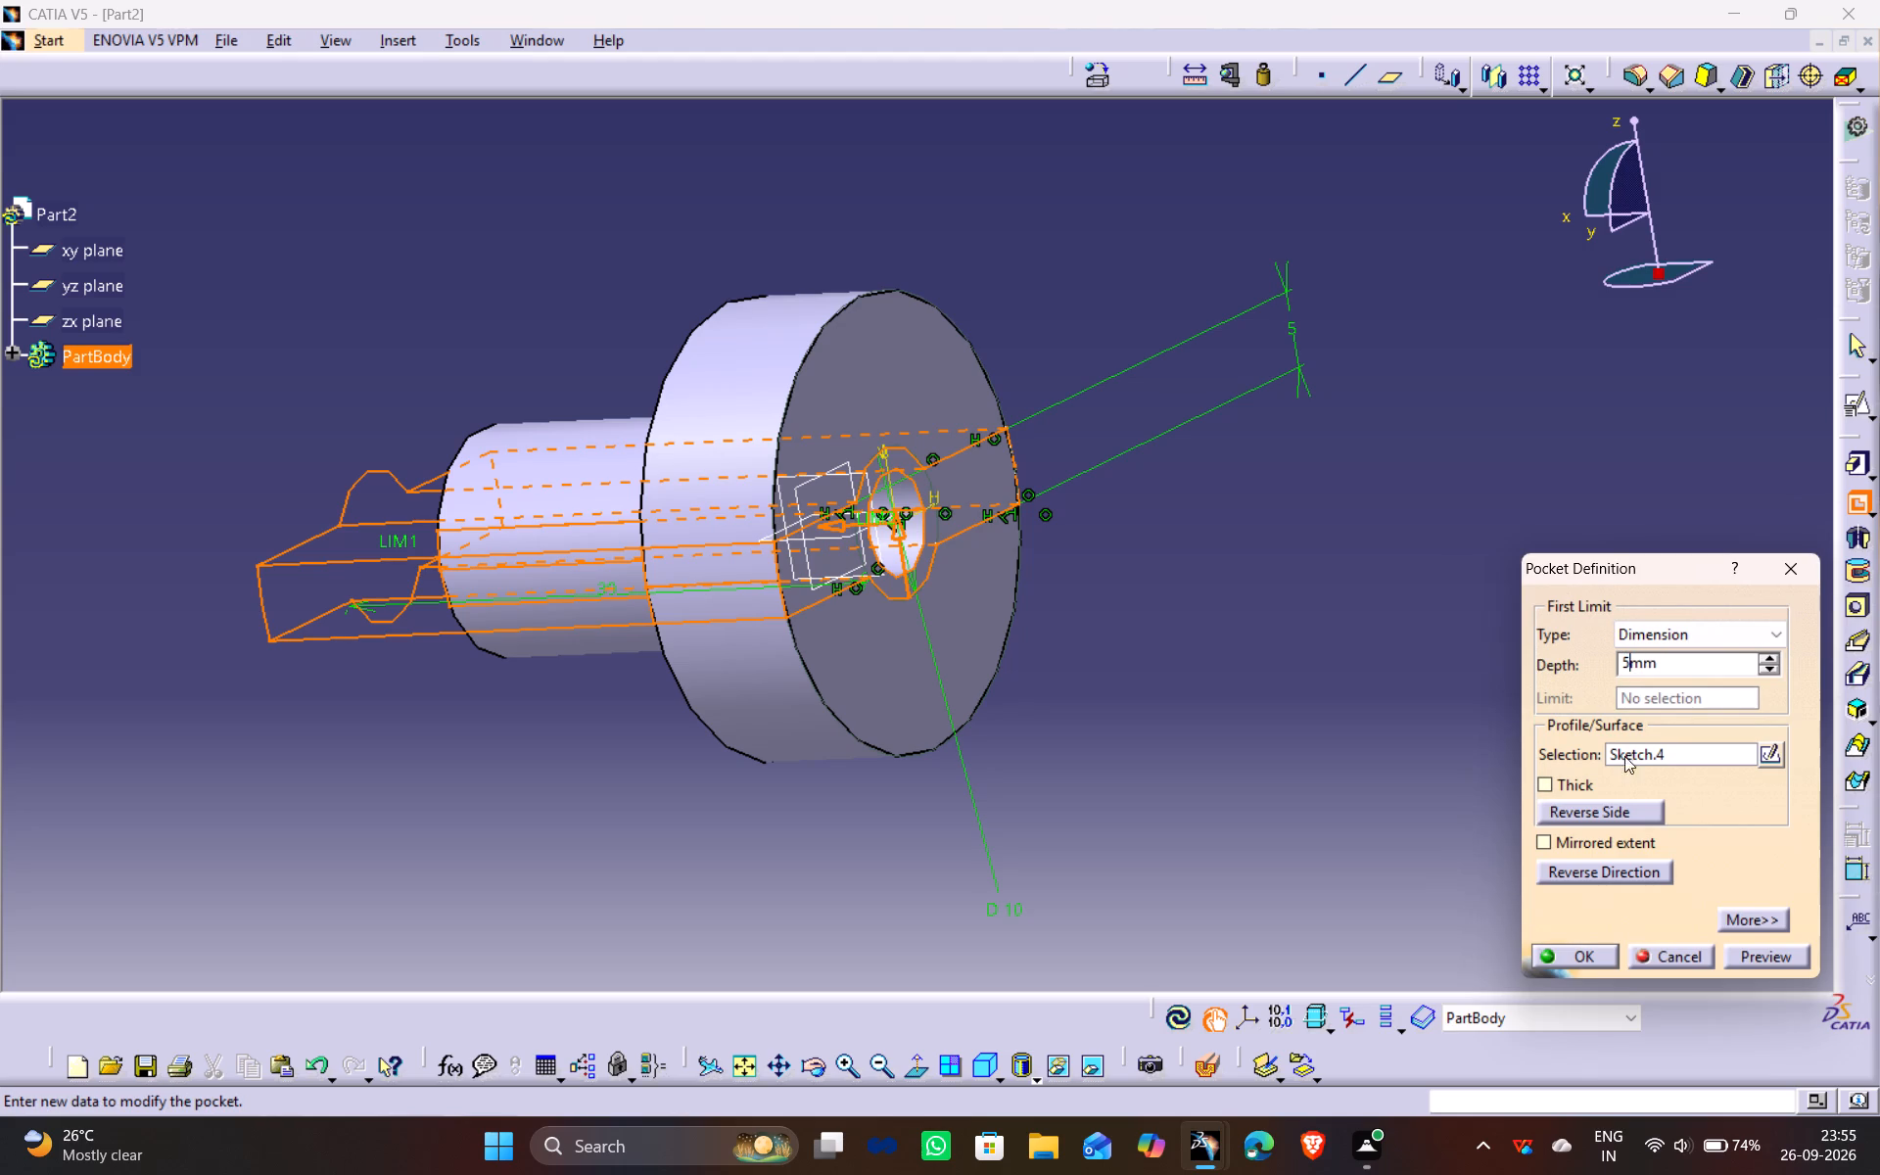
click(1762, 956)
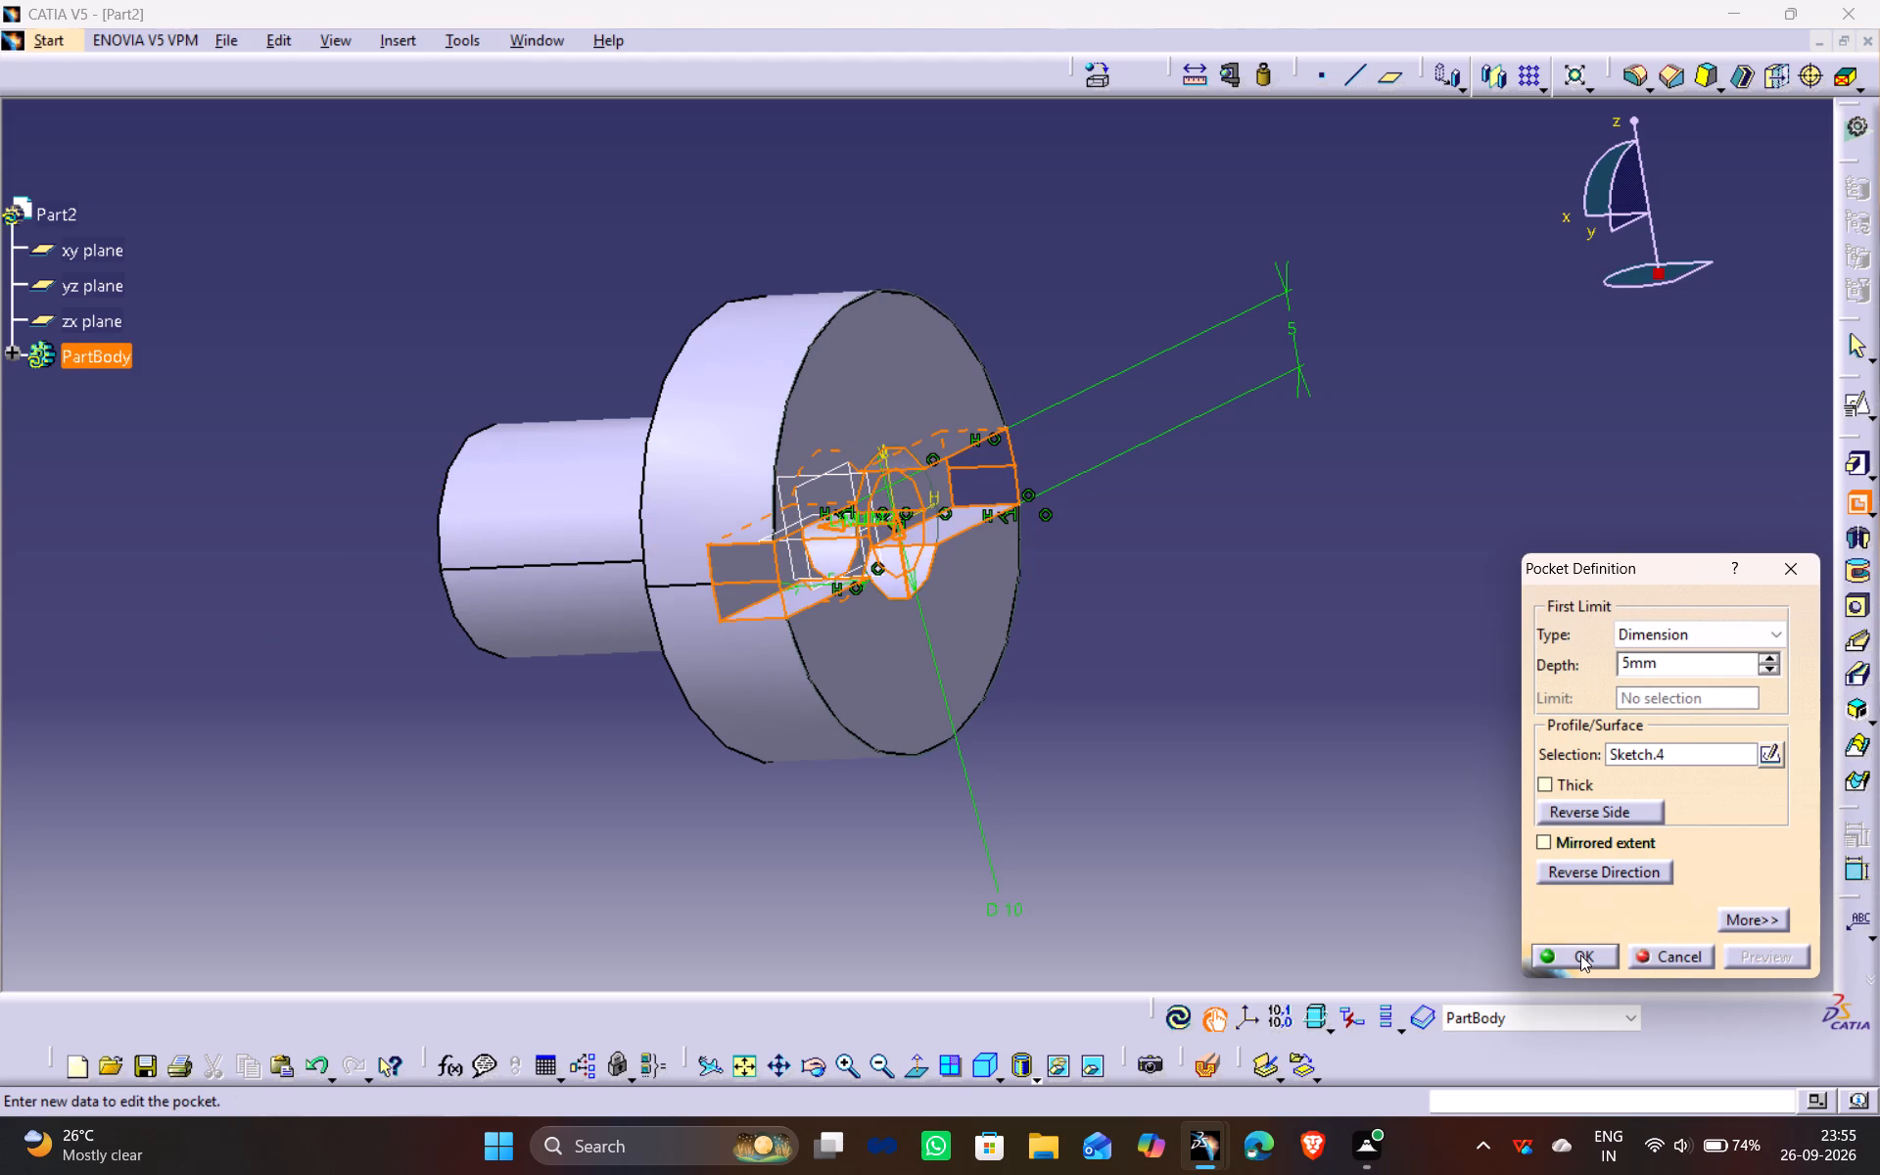
click(1580, 952)
click(1292, 688)
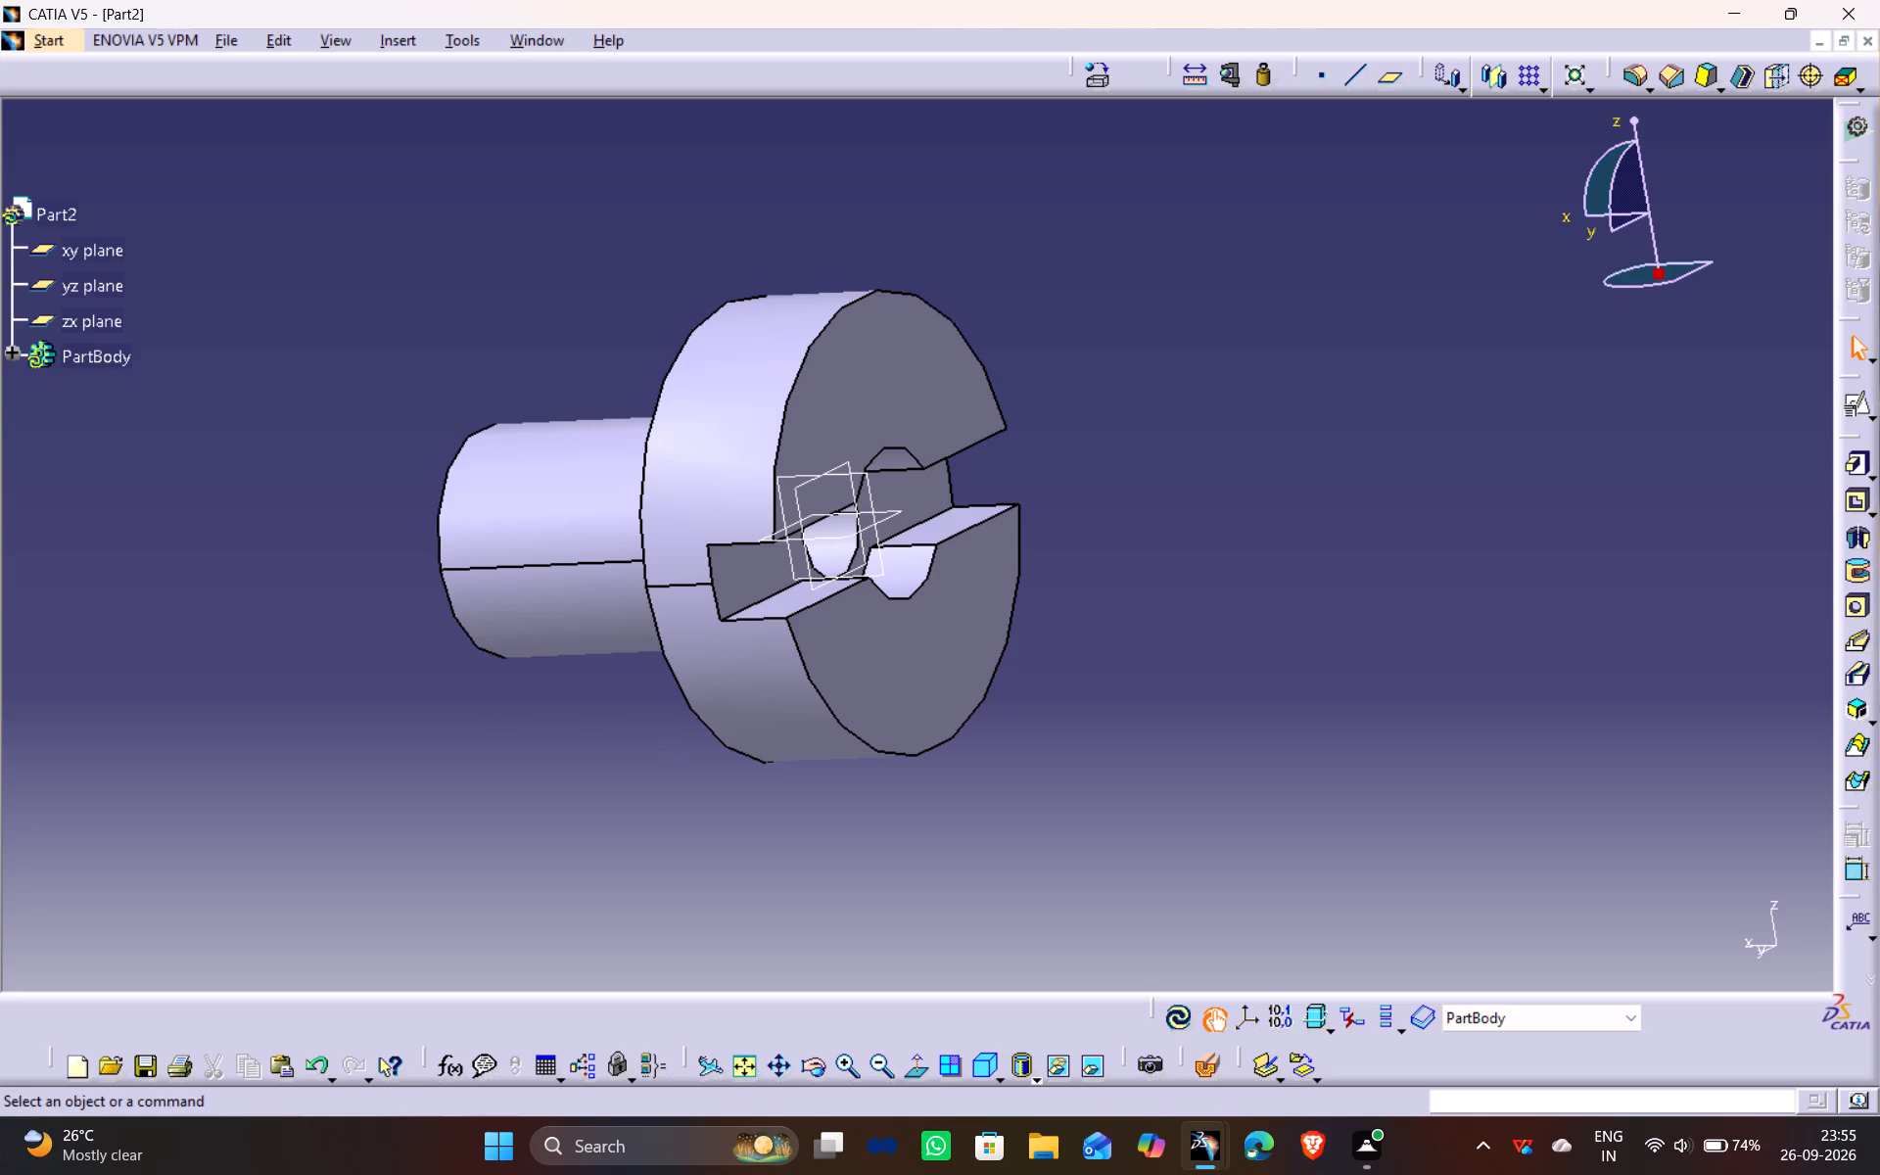
Save the slotted disc part as A19-P3 in the Documents folder.
key(ctrl+s)
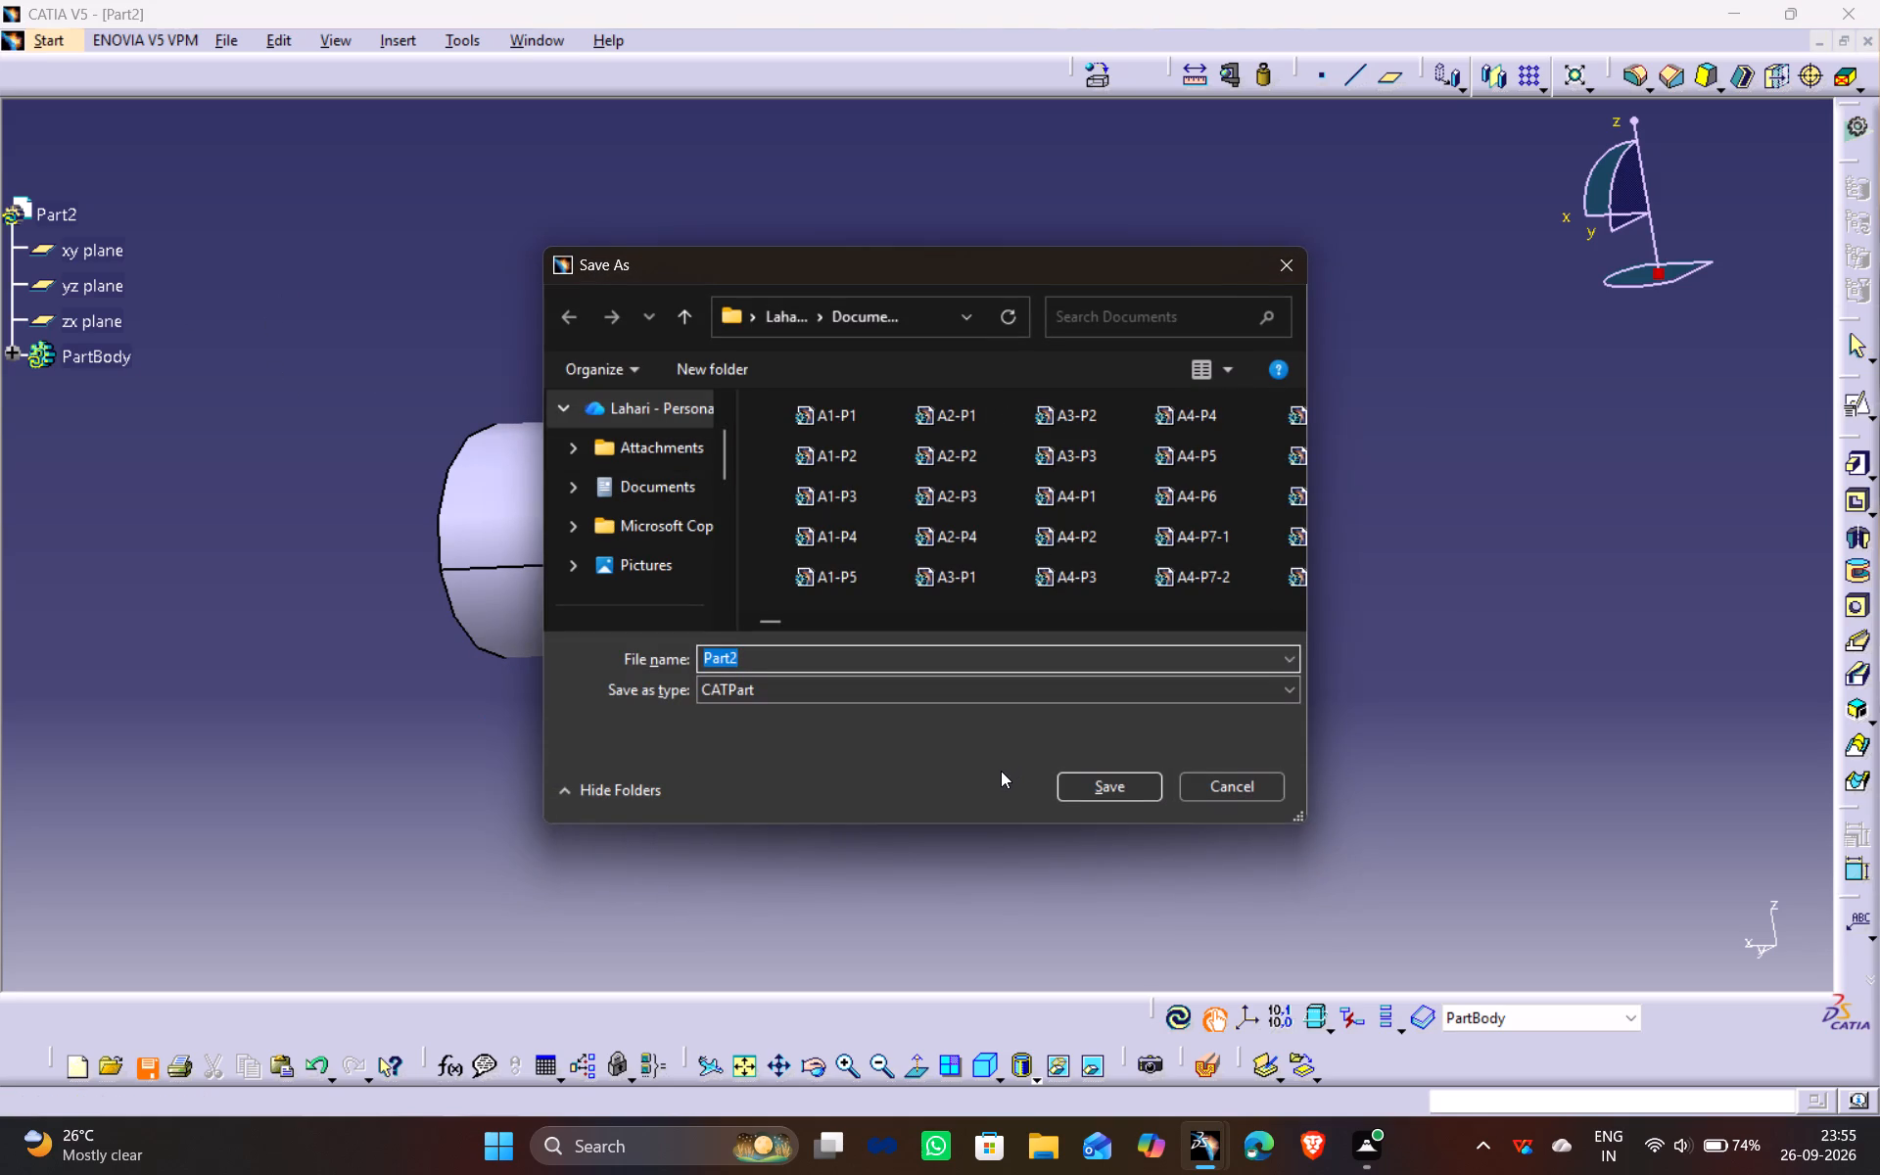
key(ctrl+a)
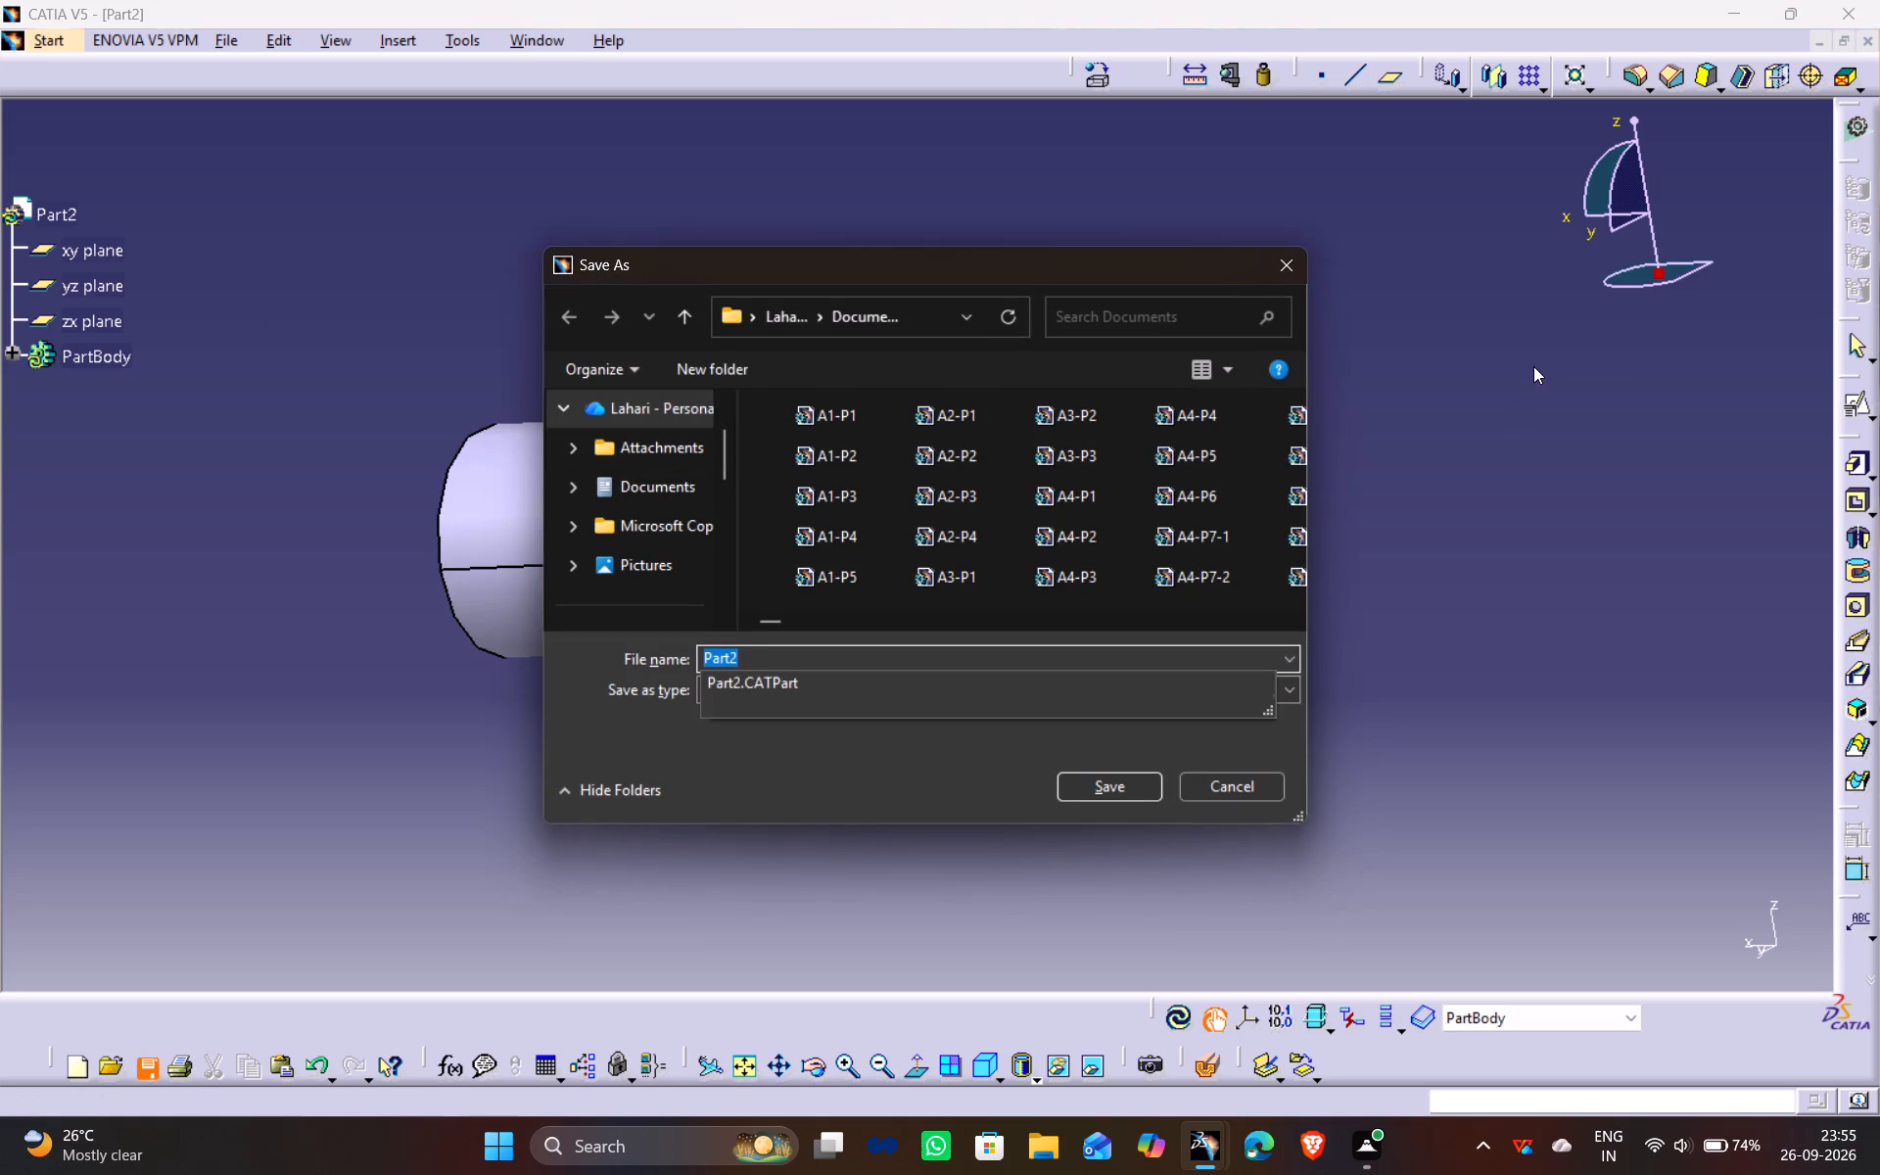
key(1)
key(9)
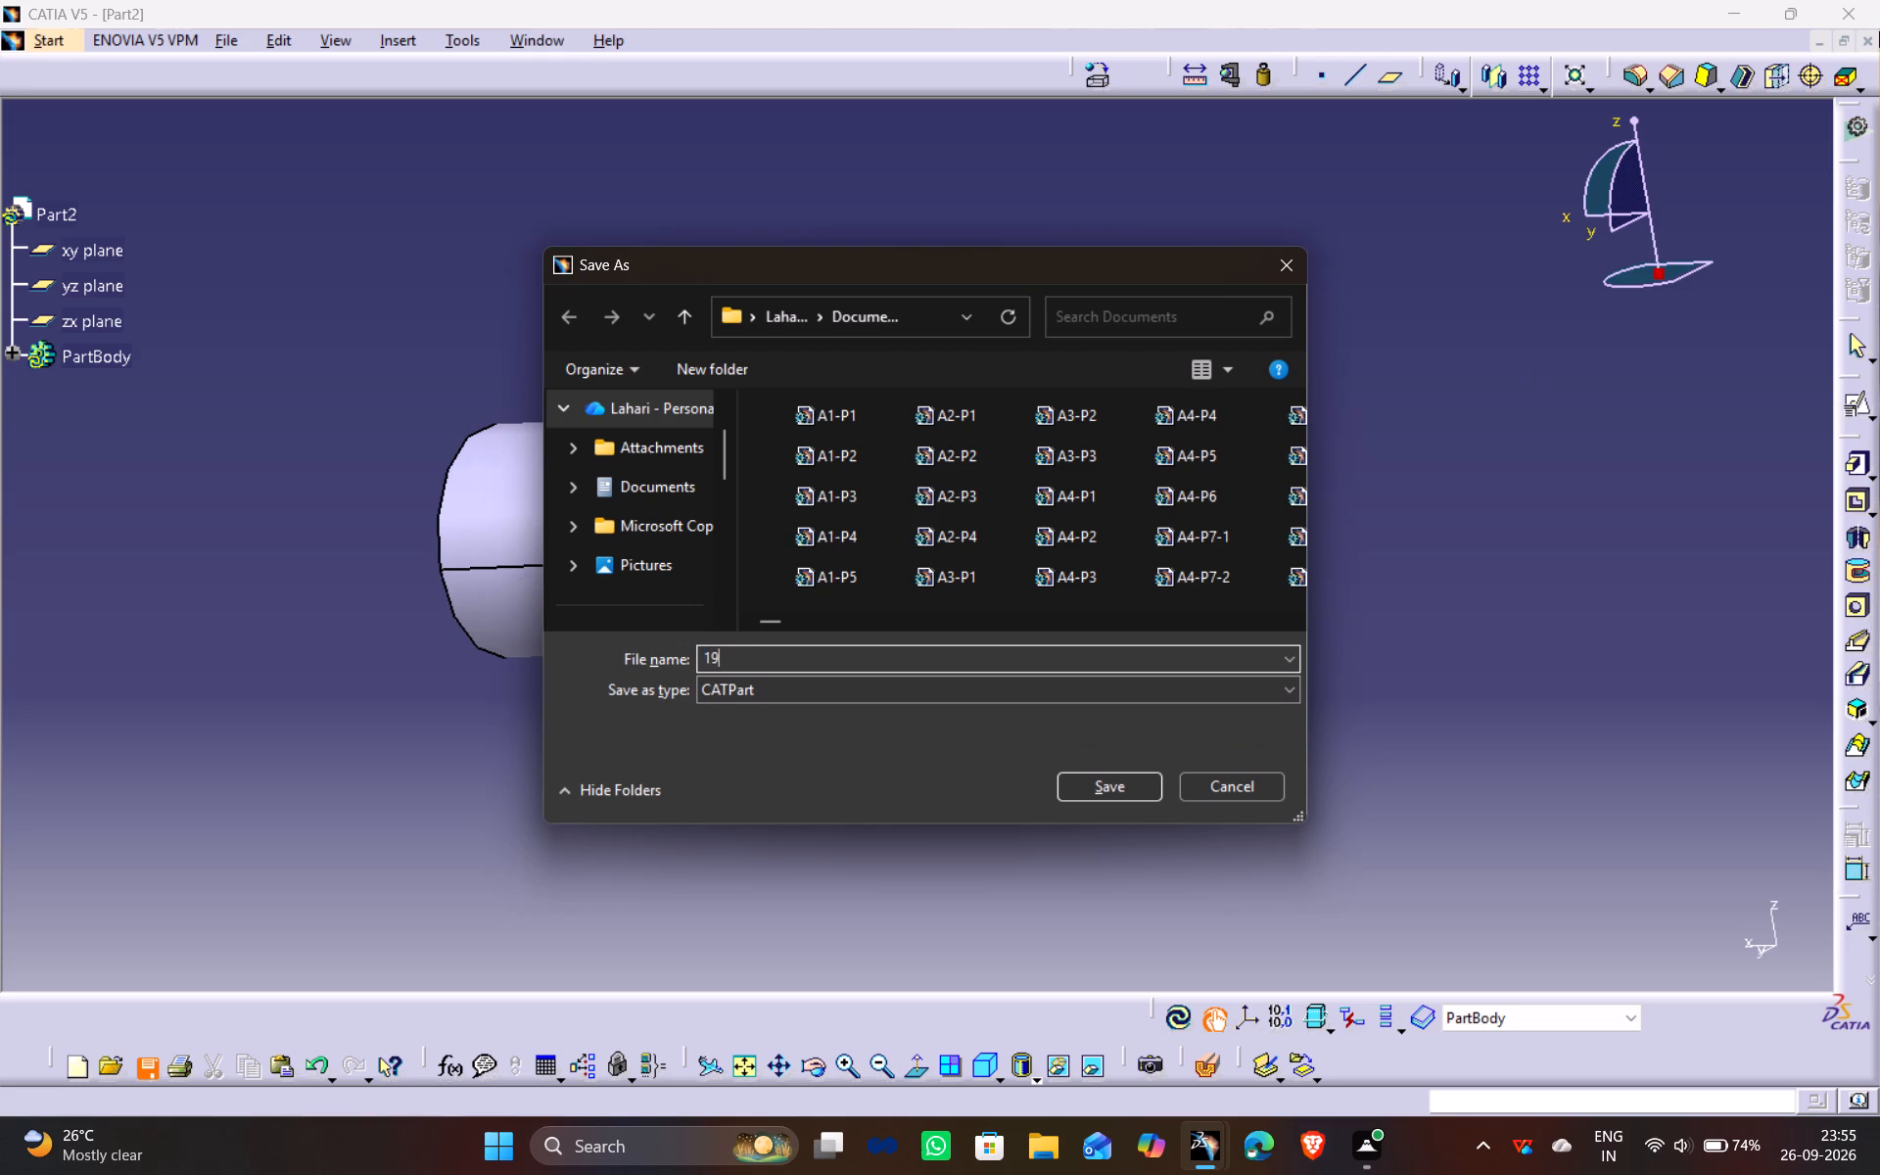
key(BackSpace)
key(BackSpace)
key(BackSpace)
key(shift+a)
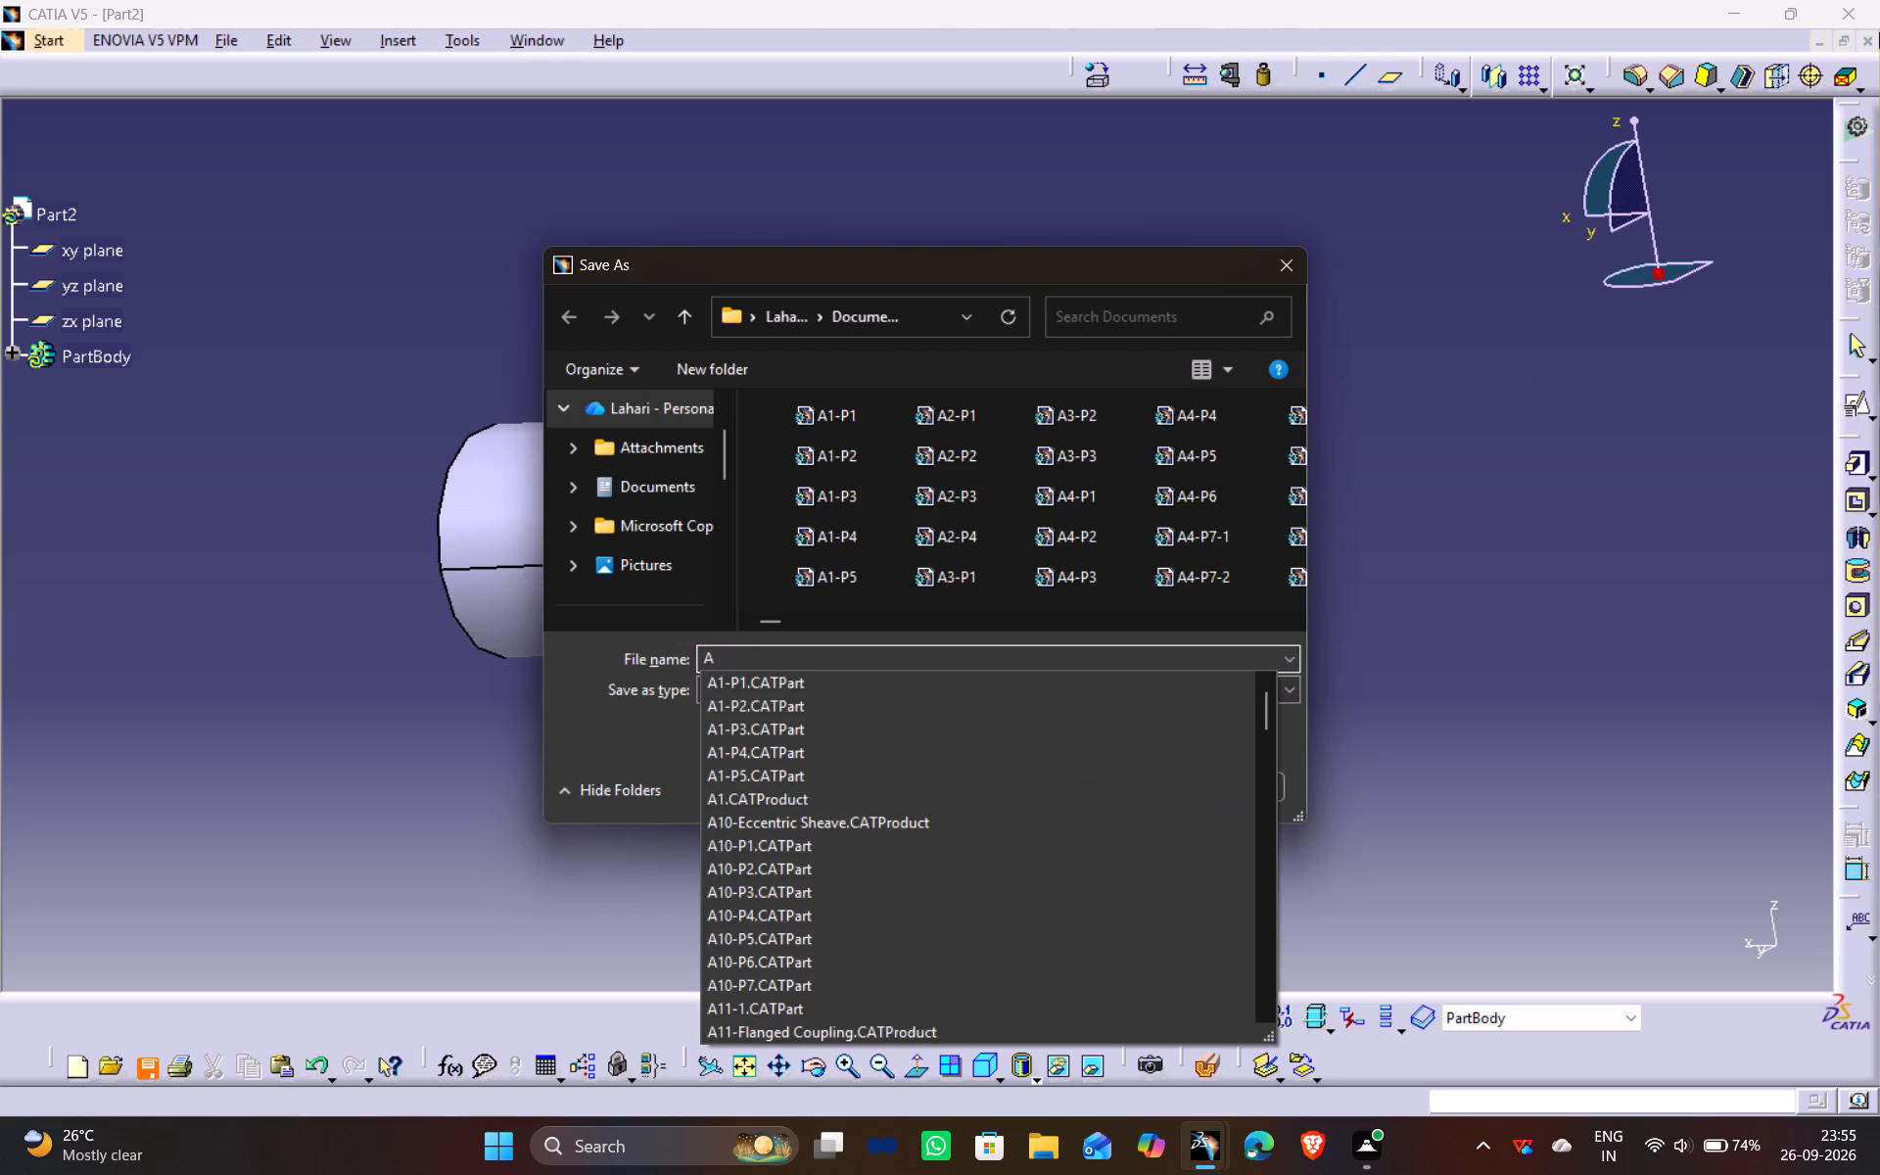
text(19)
key(minus)
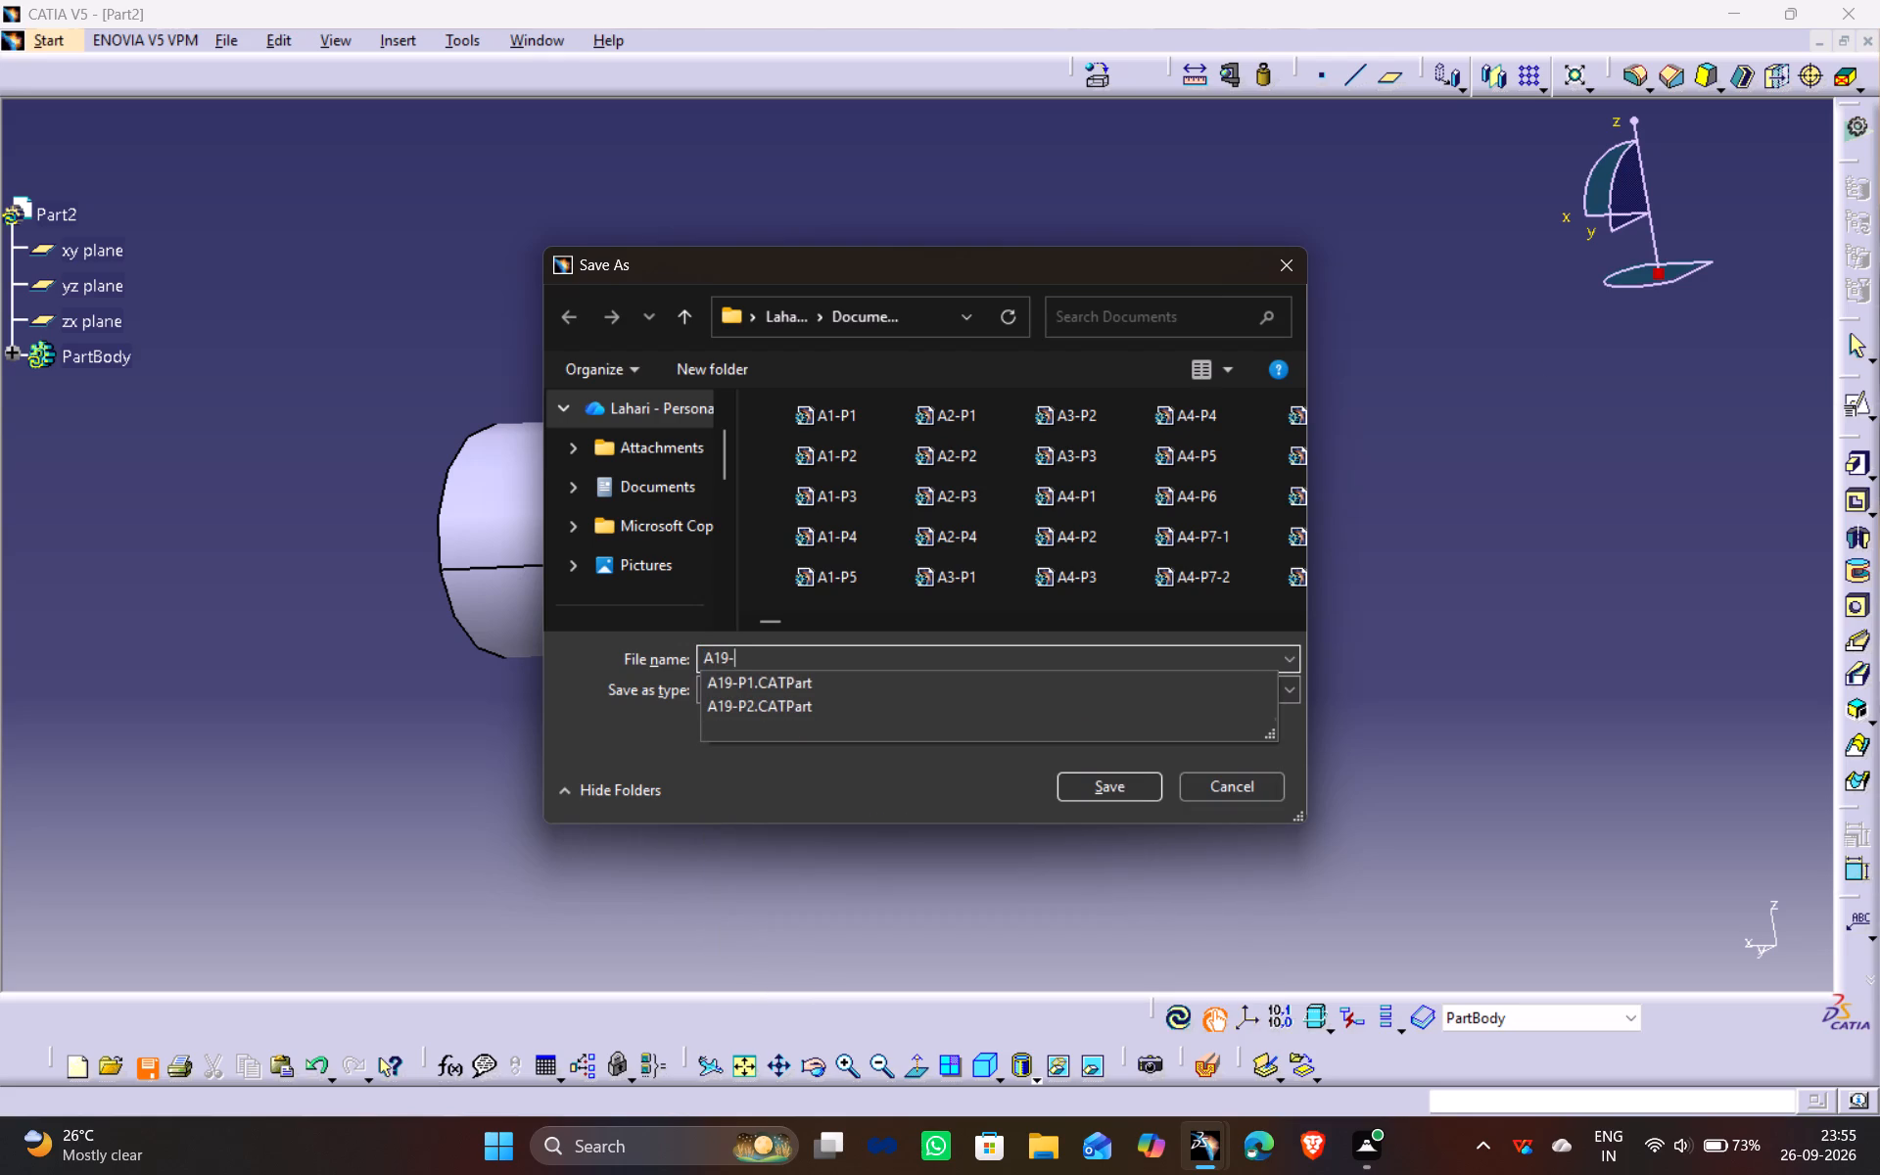
text(P3)
key(Return)
key(backslash)
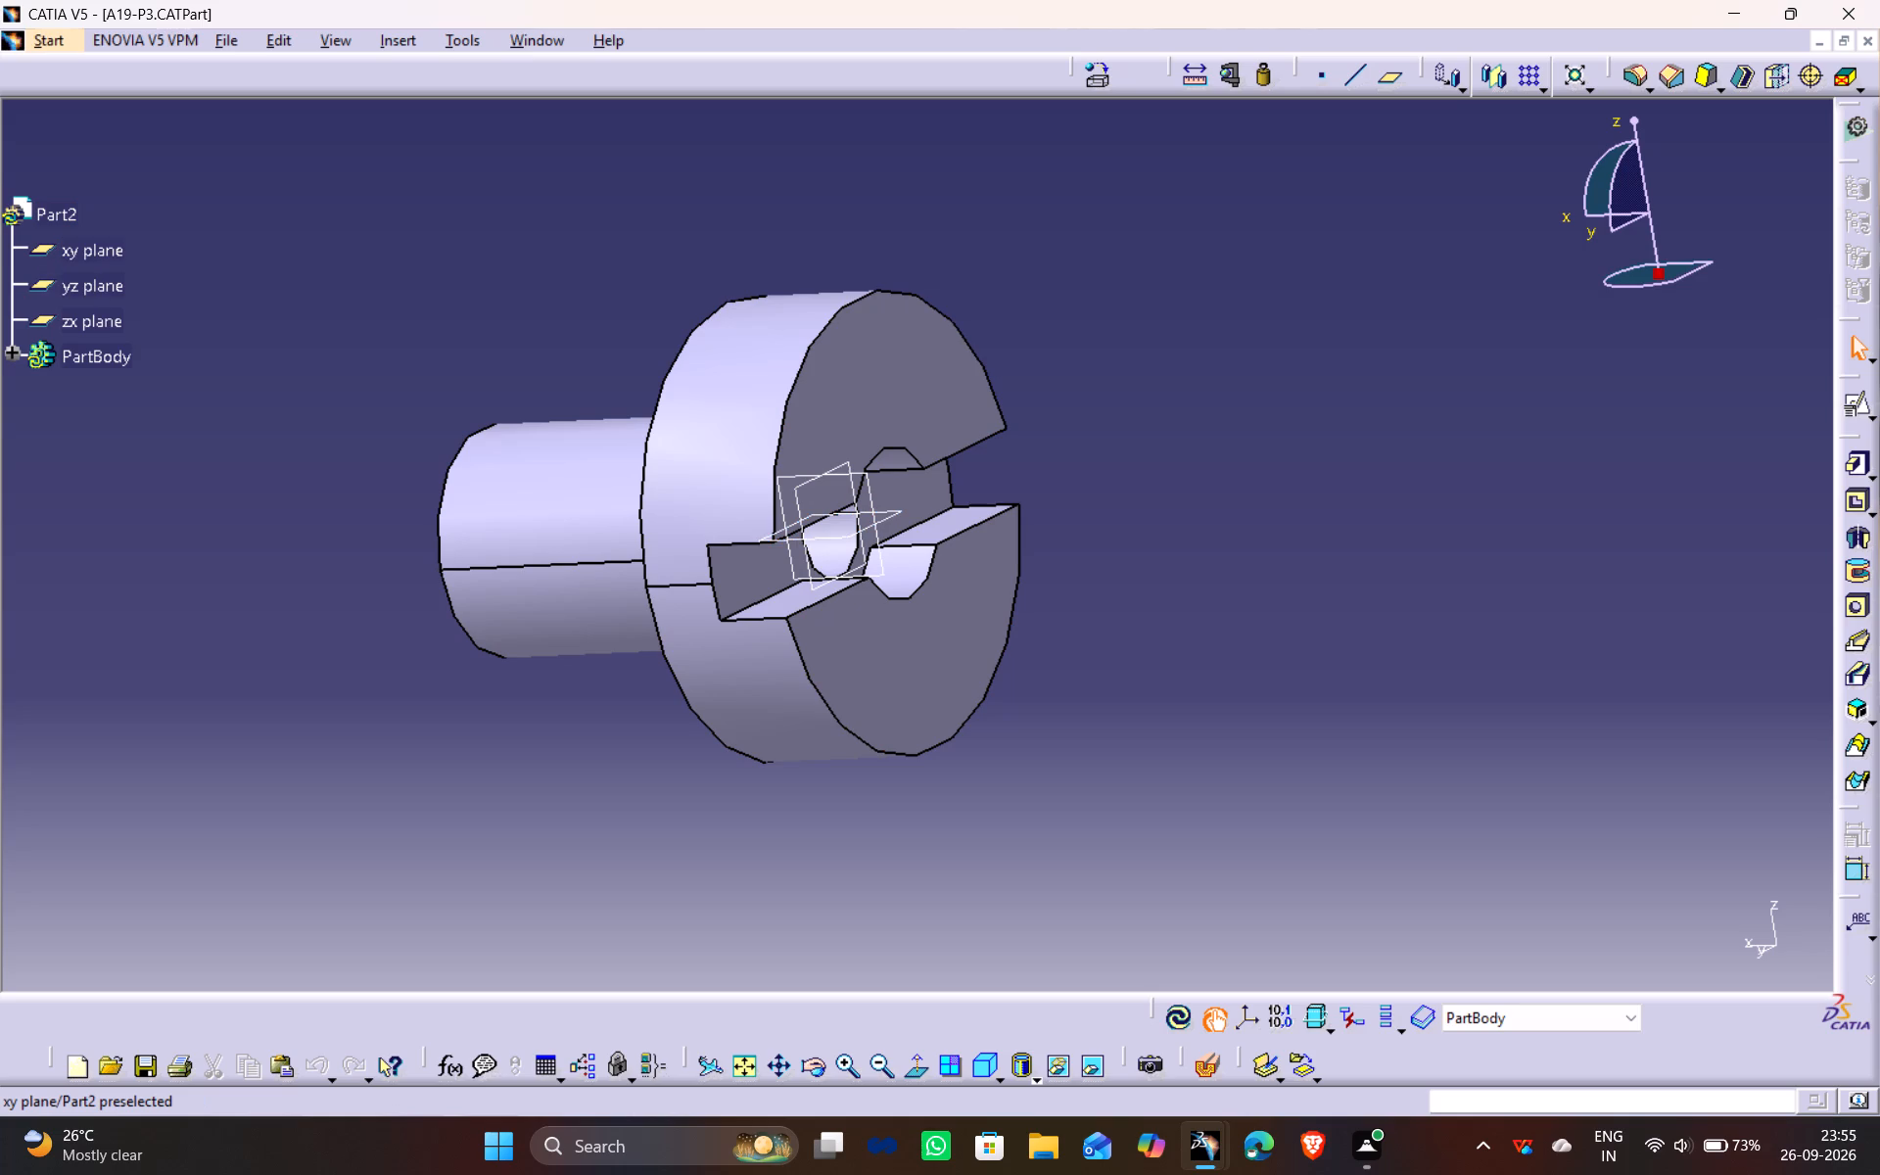
Create a new part with the default name Part3 in the Part Design workbench.
click(48, 36)
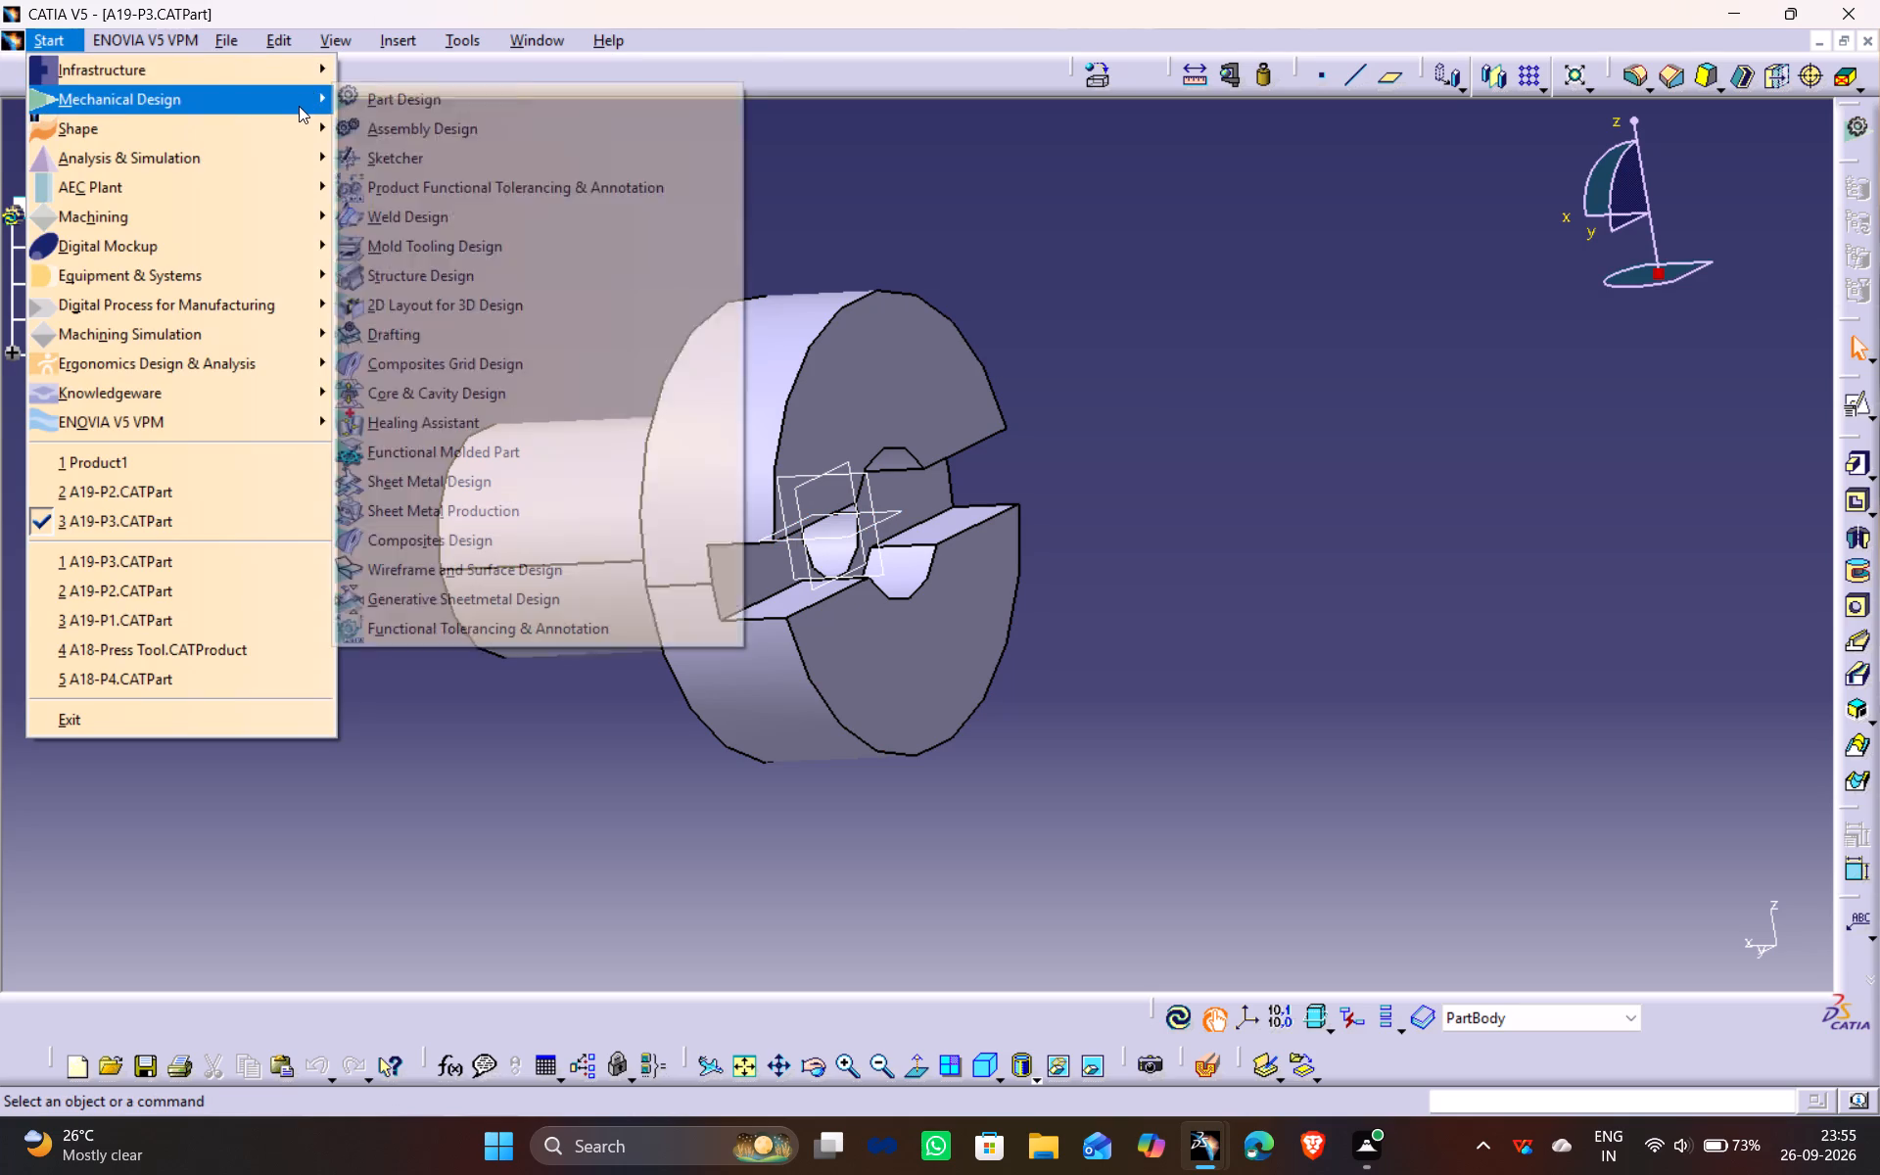
click(416, 103)
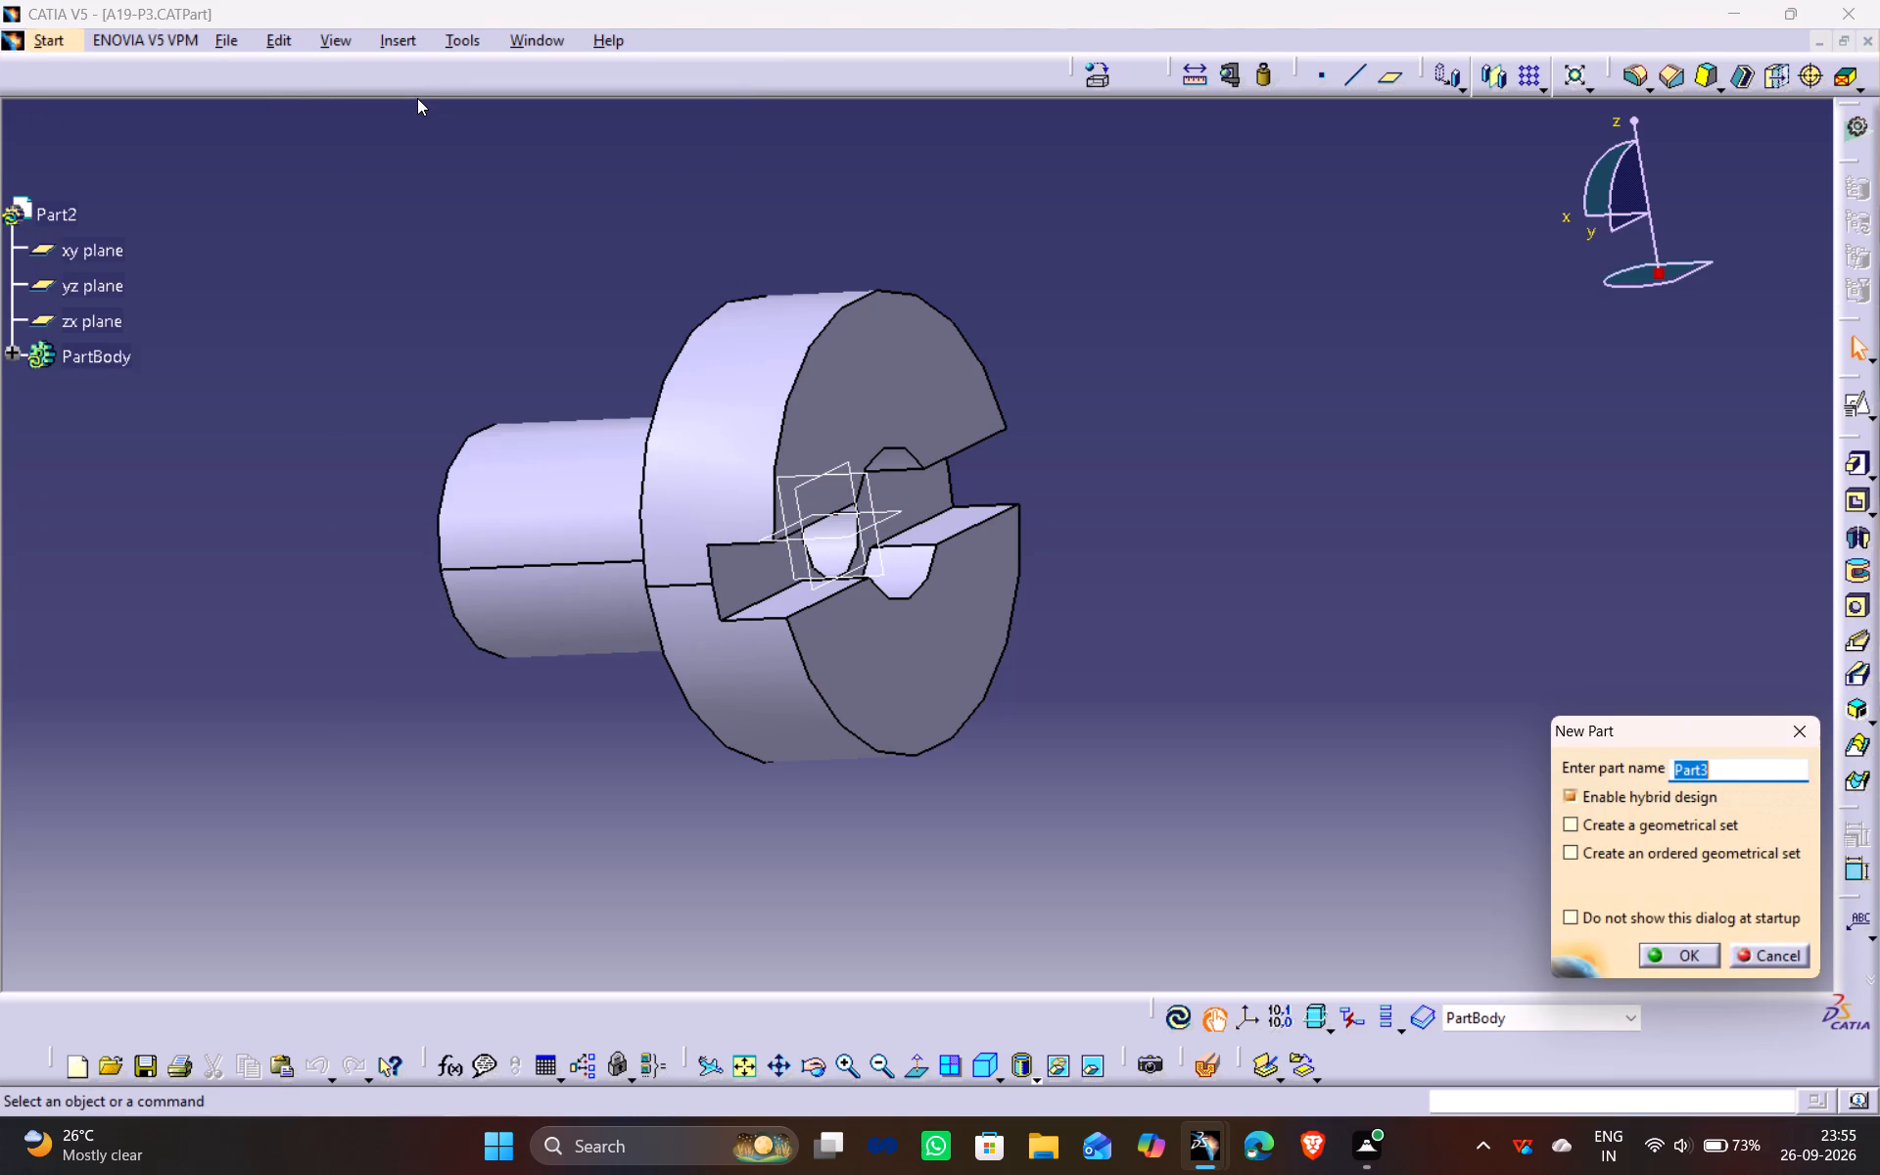
key(Return)
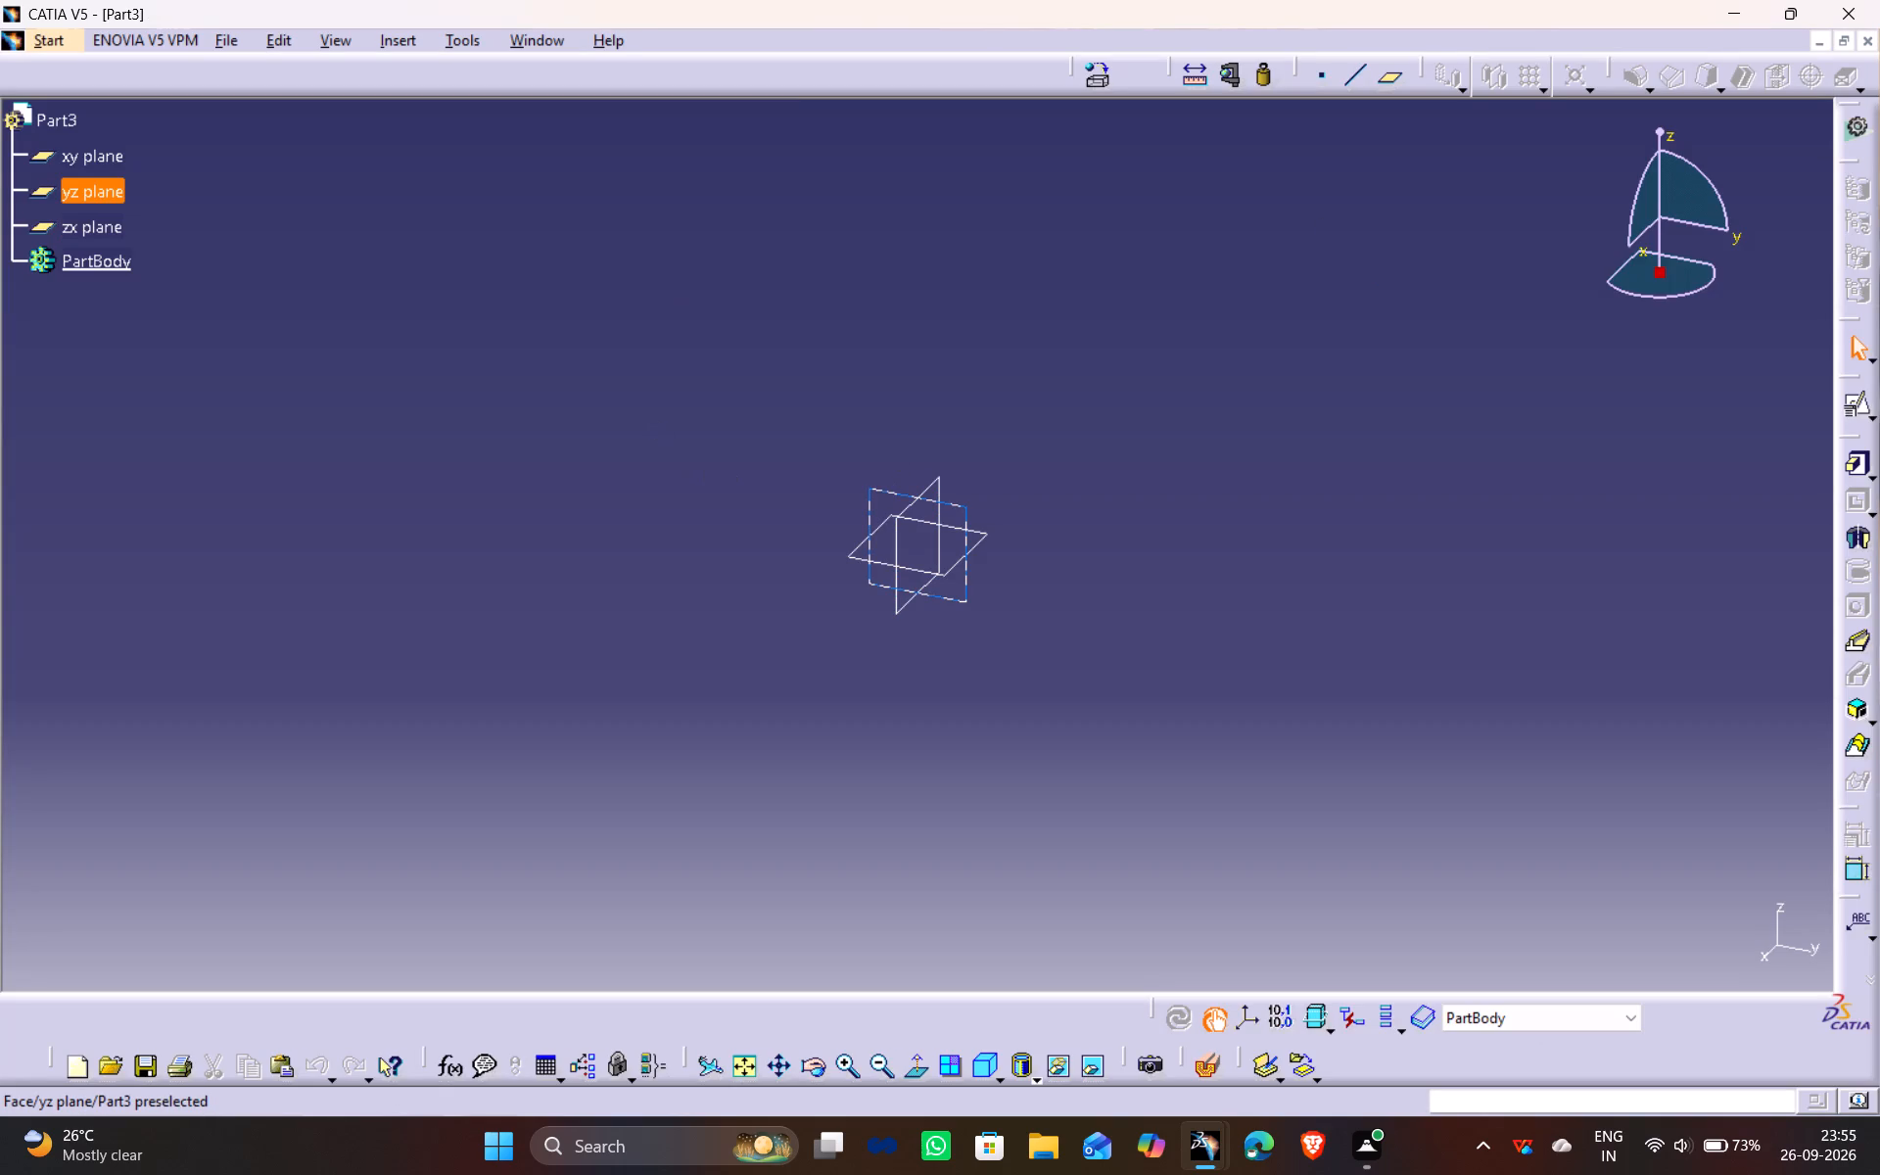
Create a positioned sketch on the yz plane with a circle centred at the origin and constrain its diameter to 7 mm.
click(941, 483)
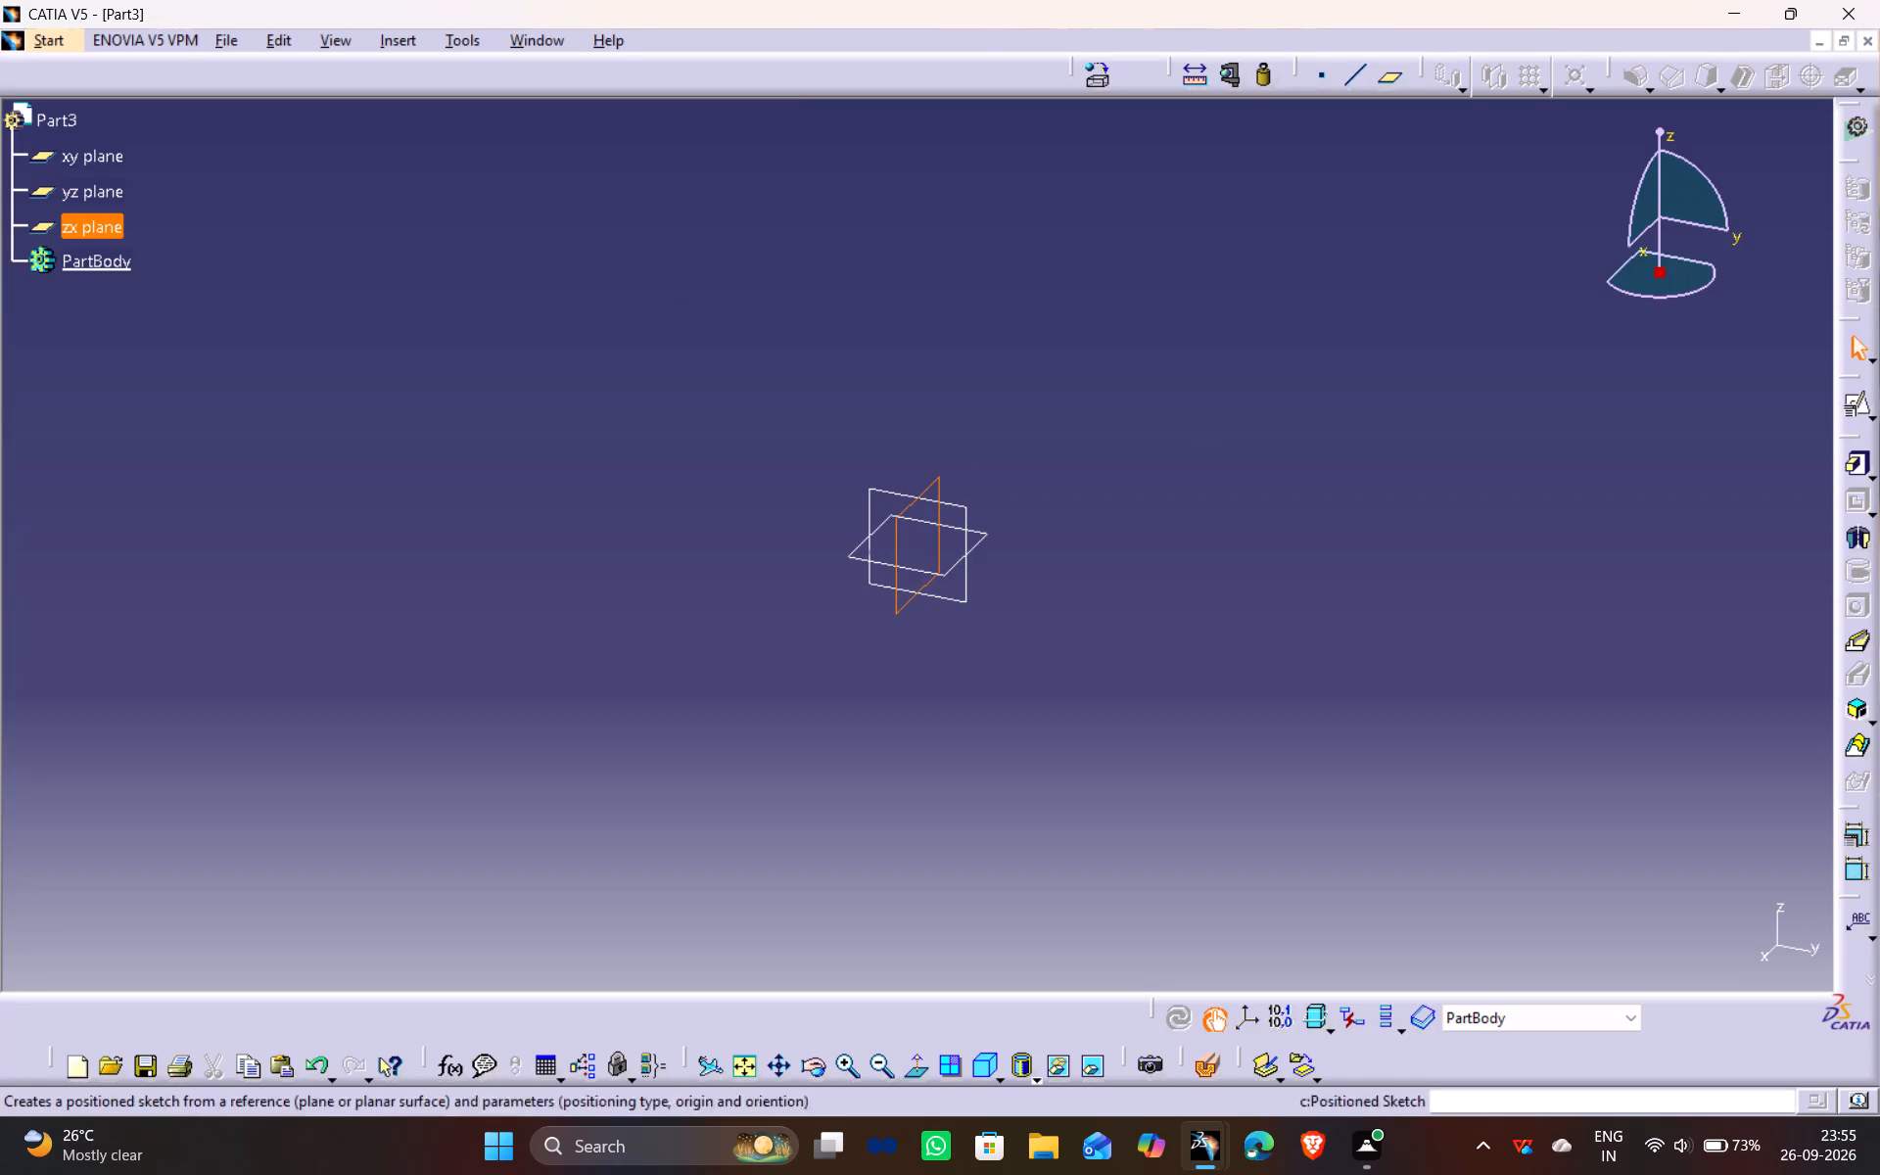
click(960, 503)
click(1858, 402)
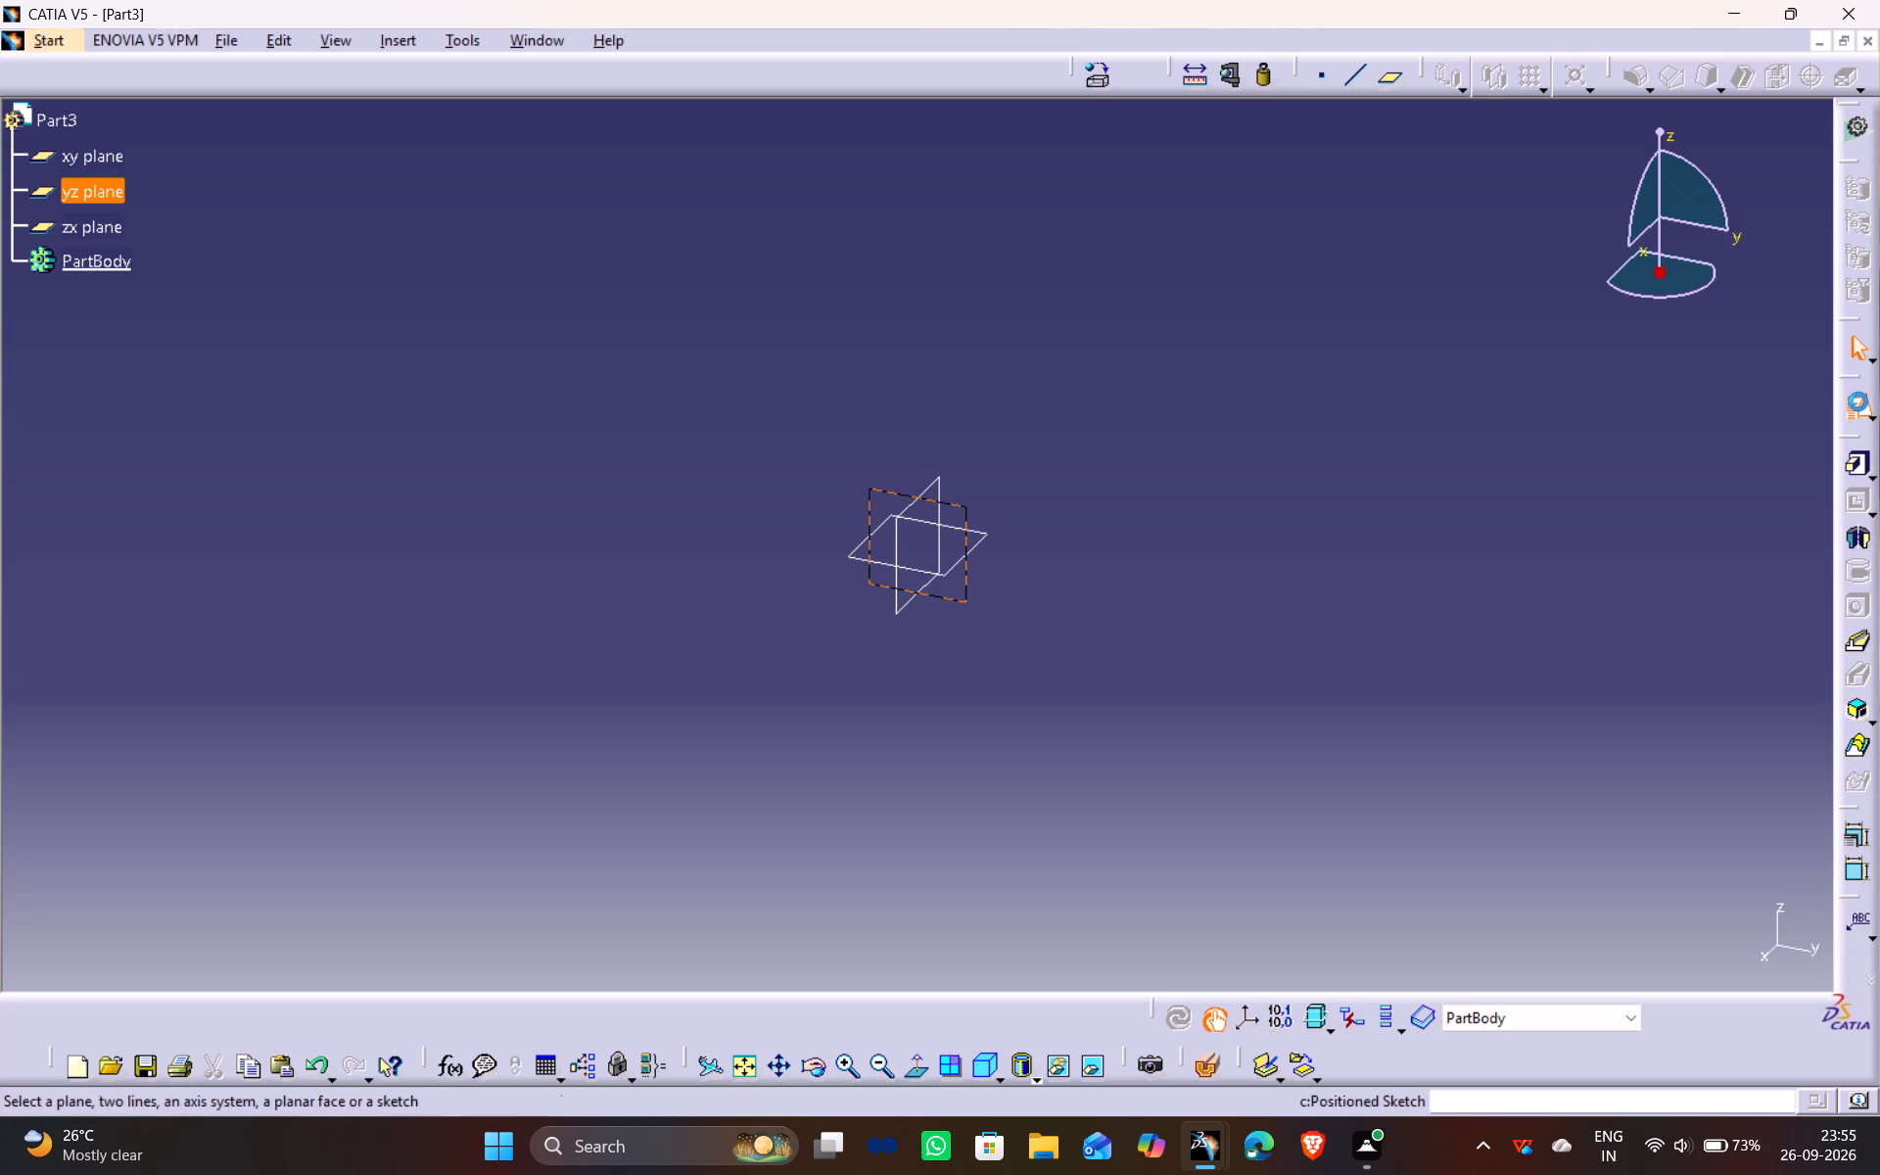
click(1659, 950)
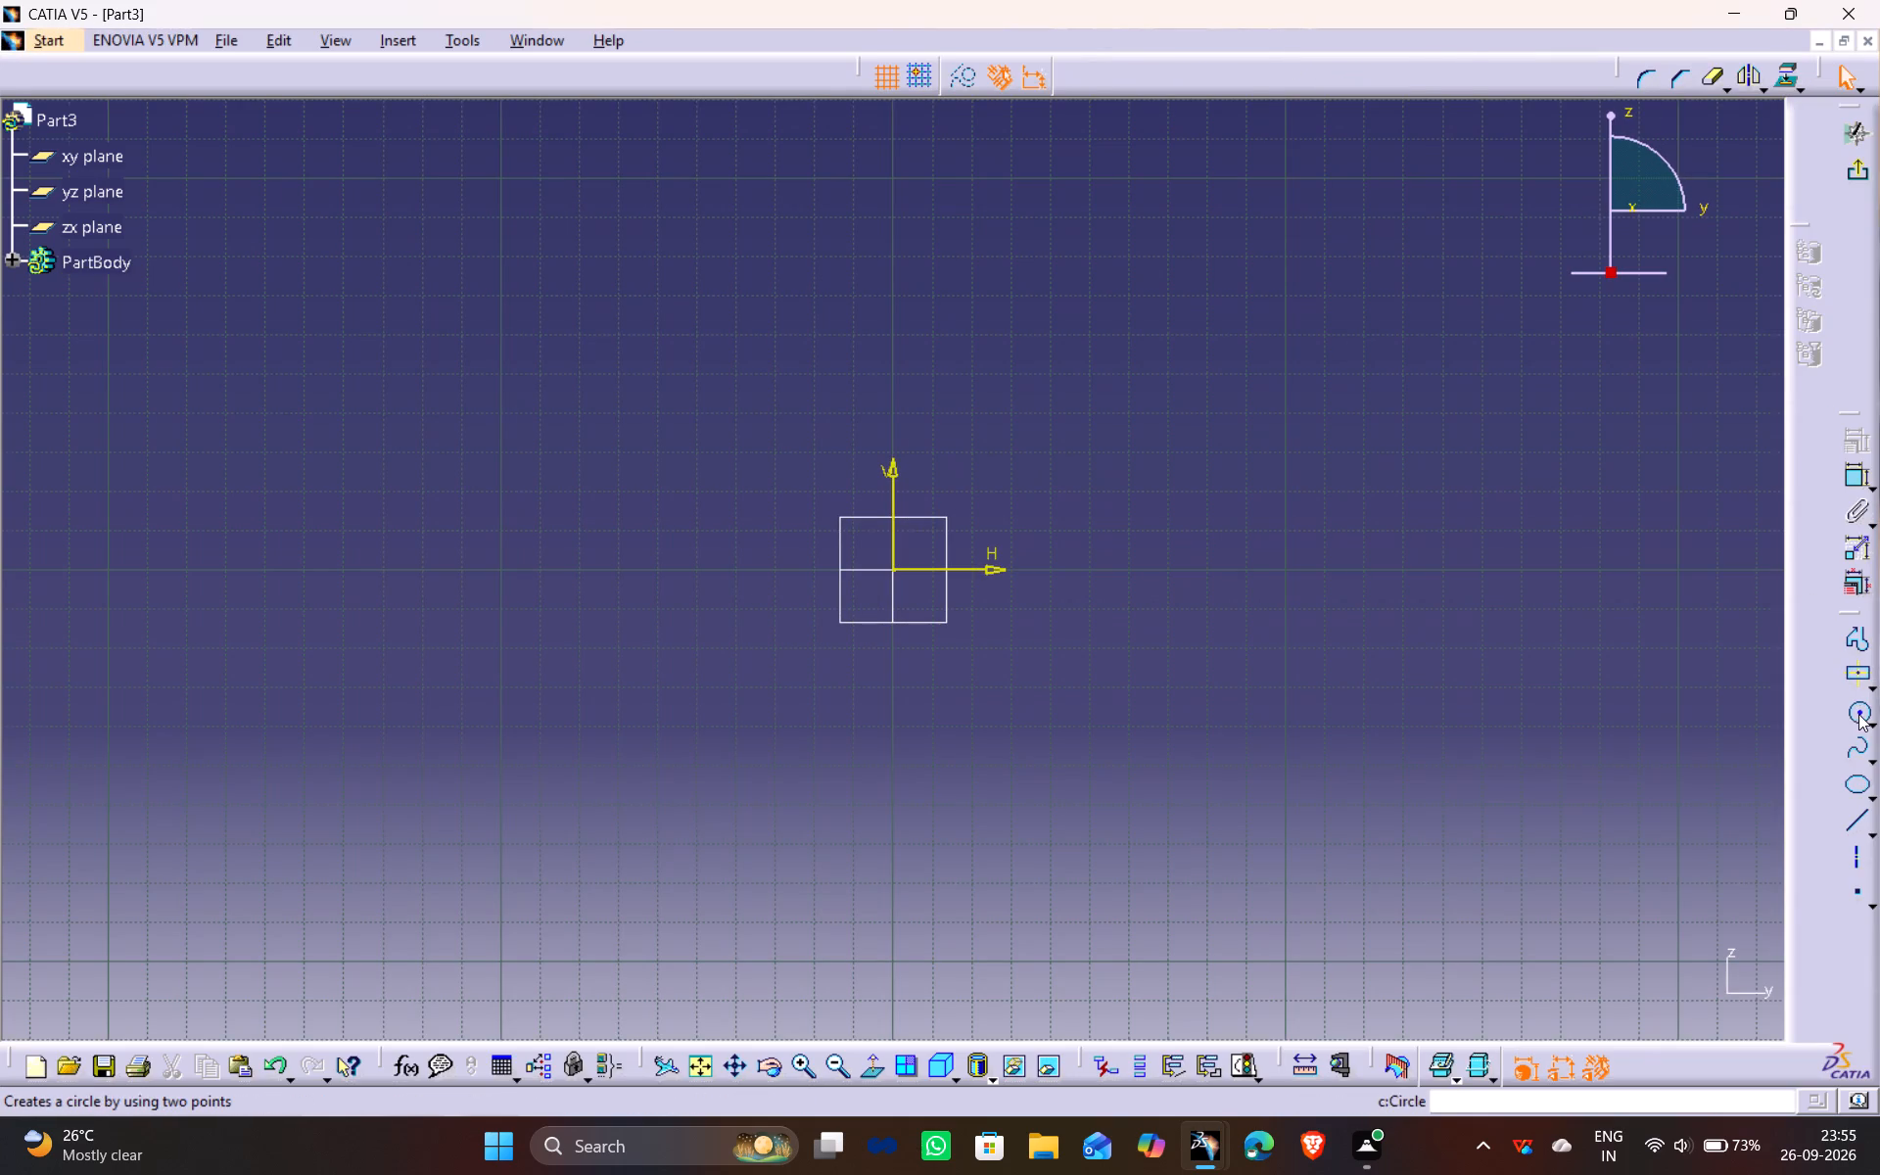
click(1858, 714)
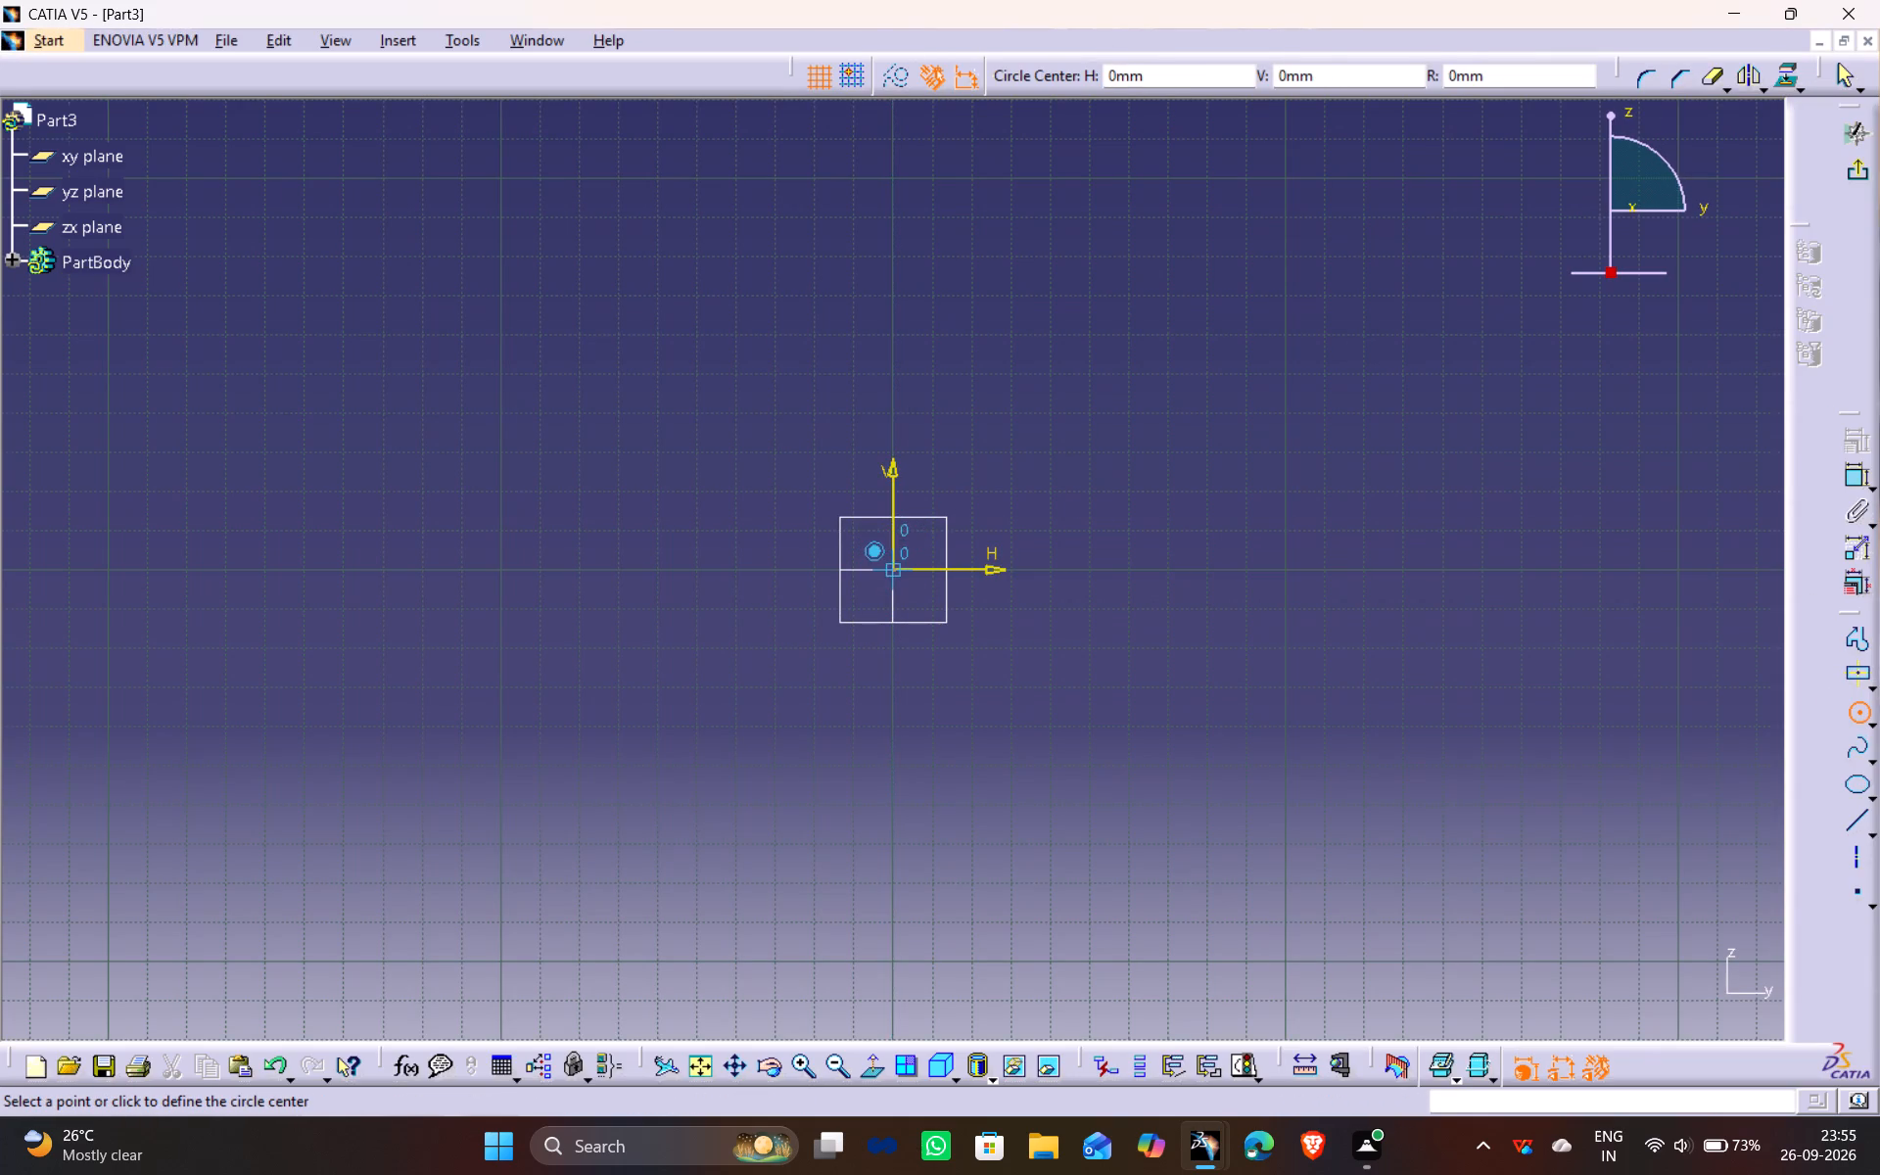
click(892, 568)
click(982, 508)
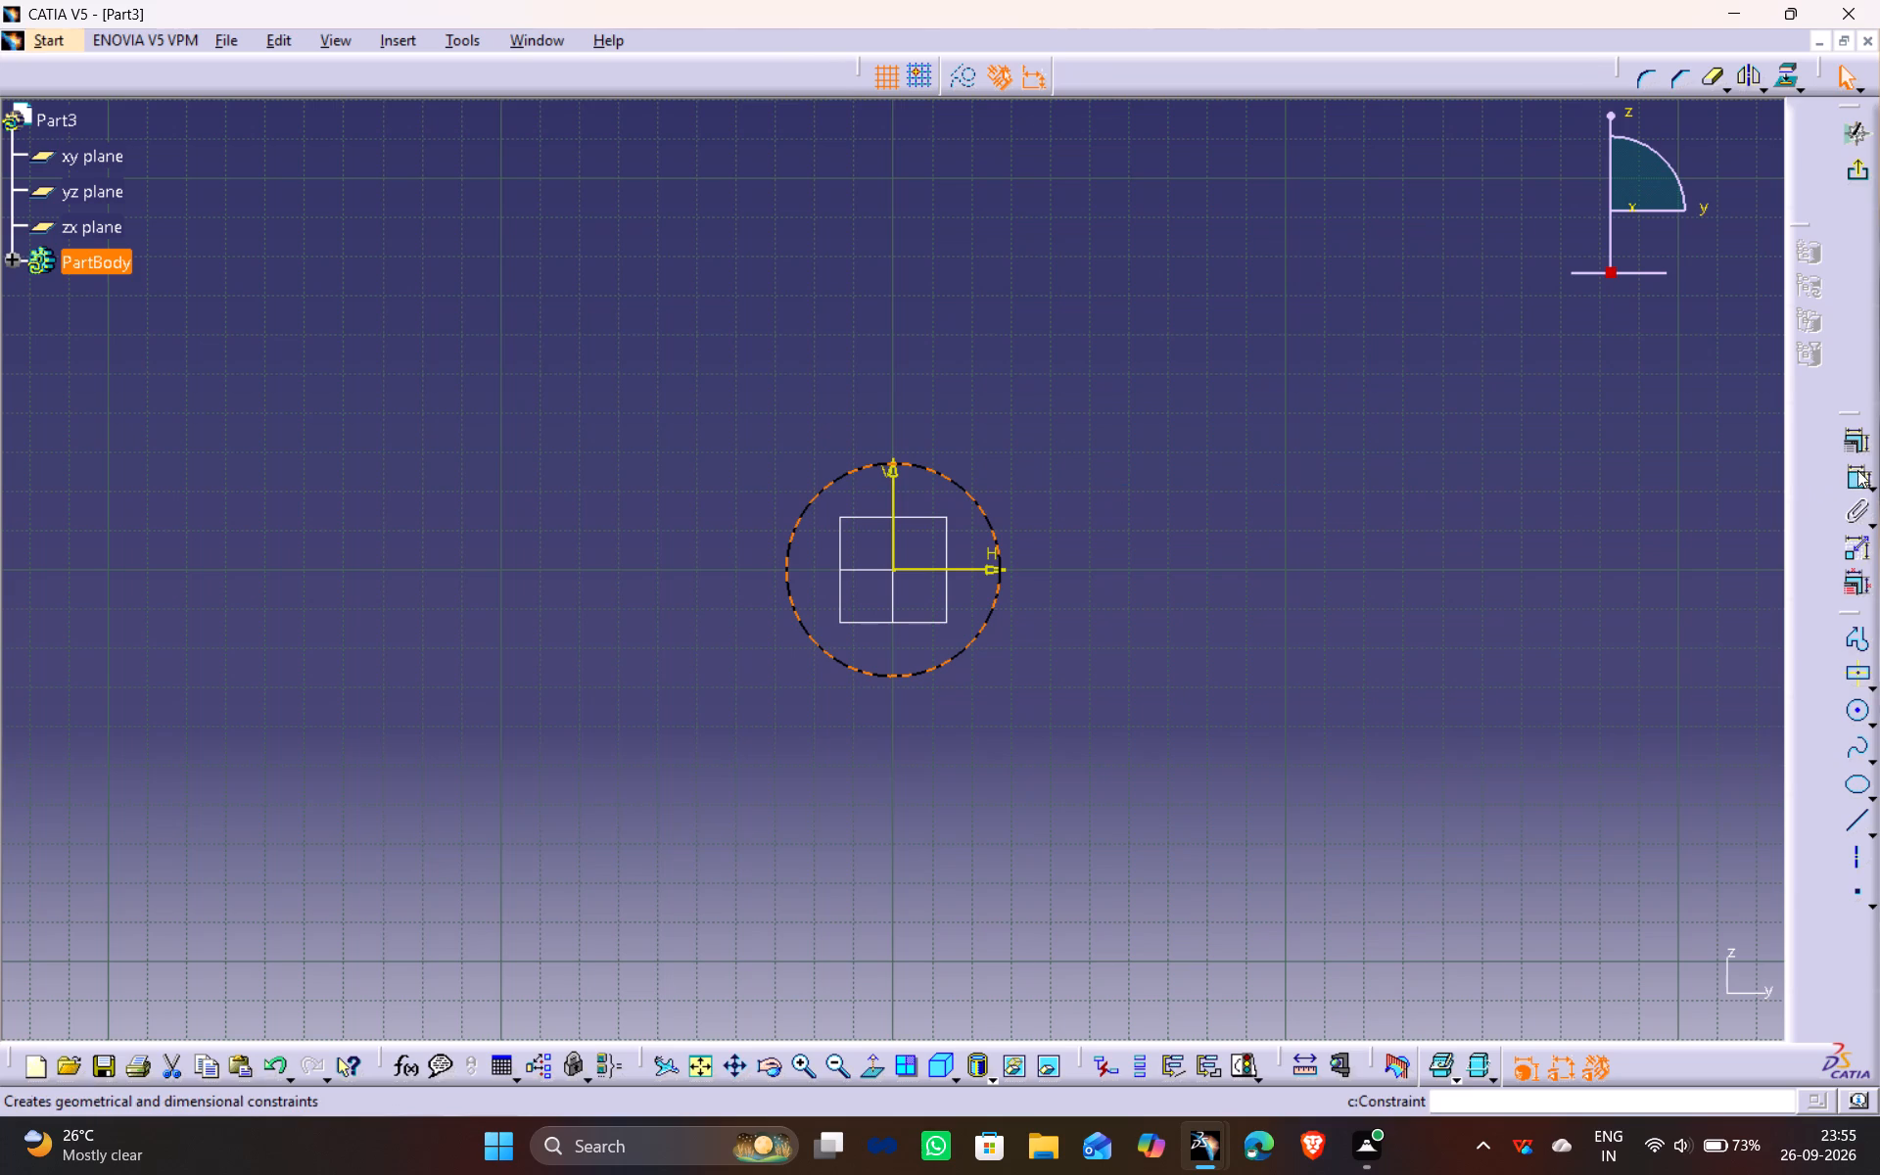
click(1864, 469)
click(1188, 503)
double_click(1192, 495)
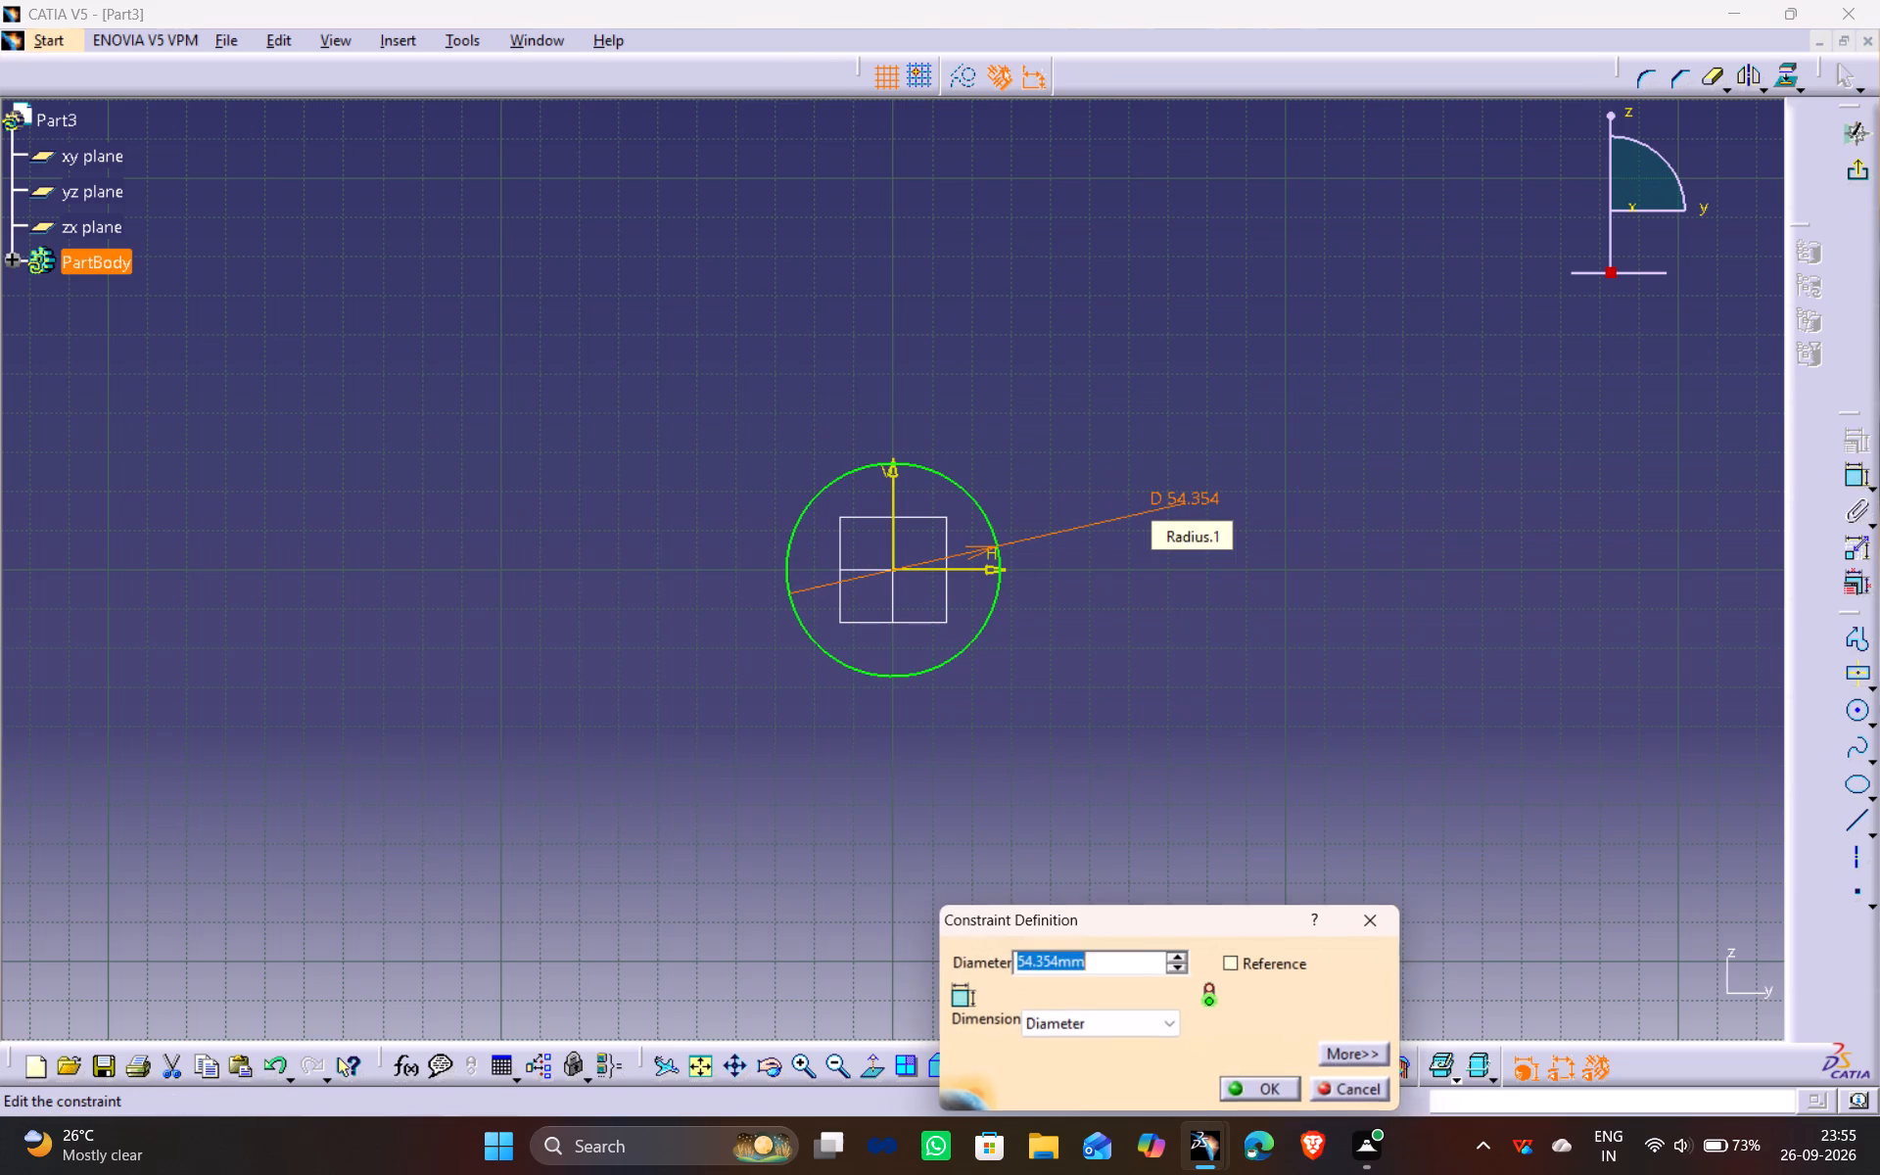
key(7)
key(Return)
click(1036, 245)
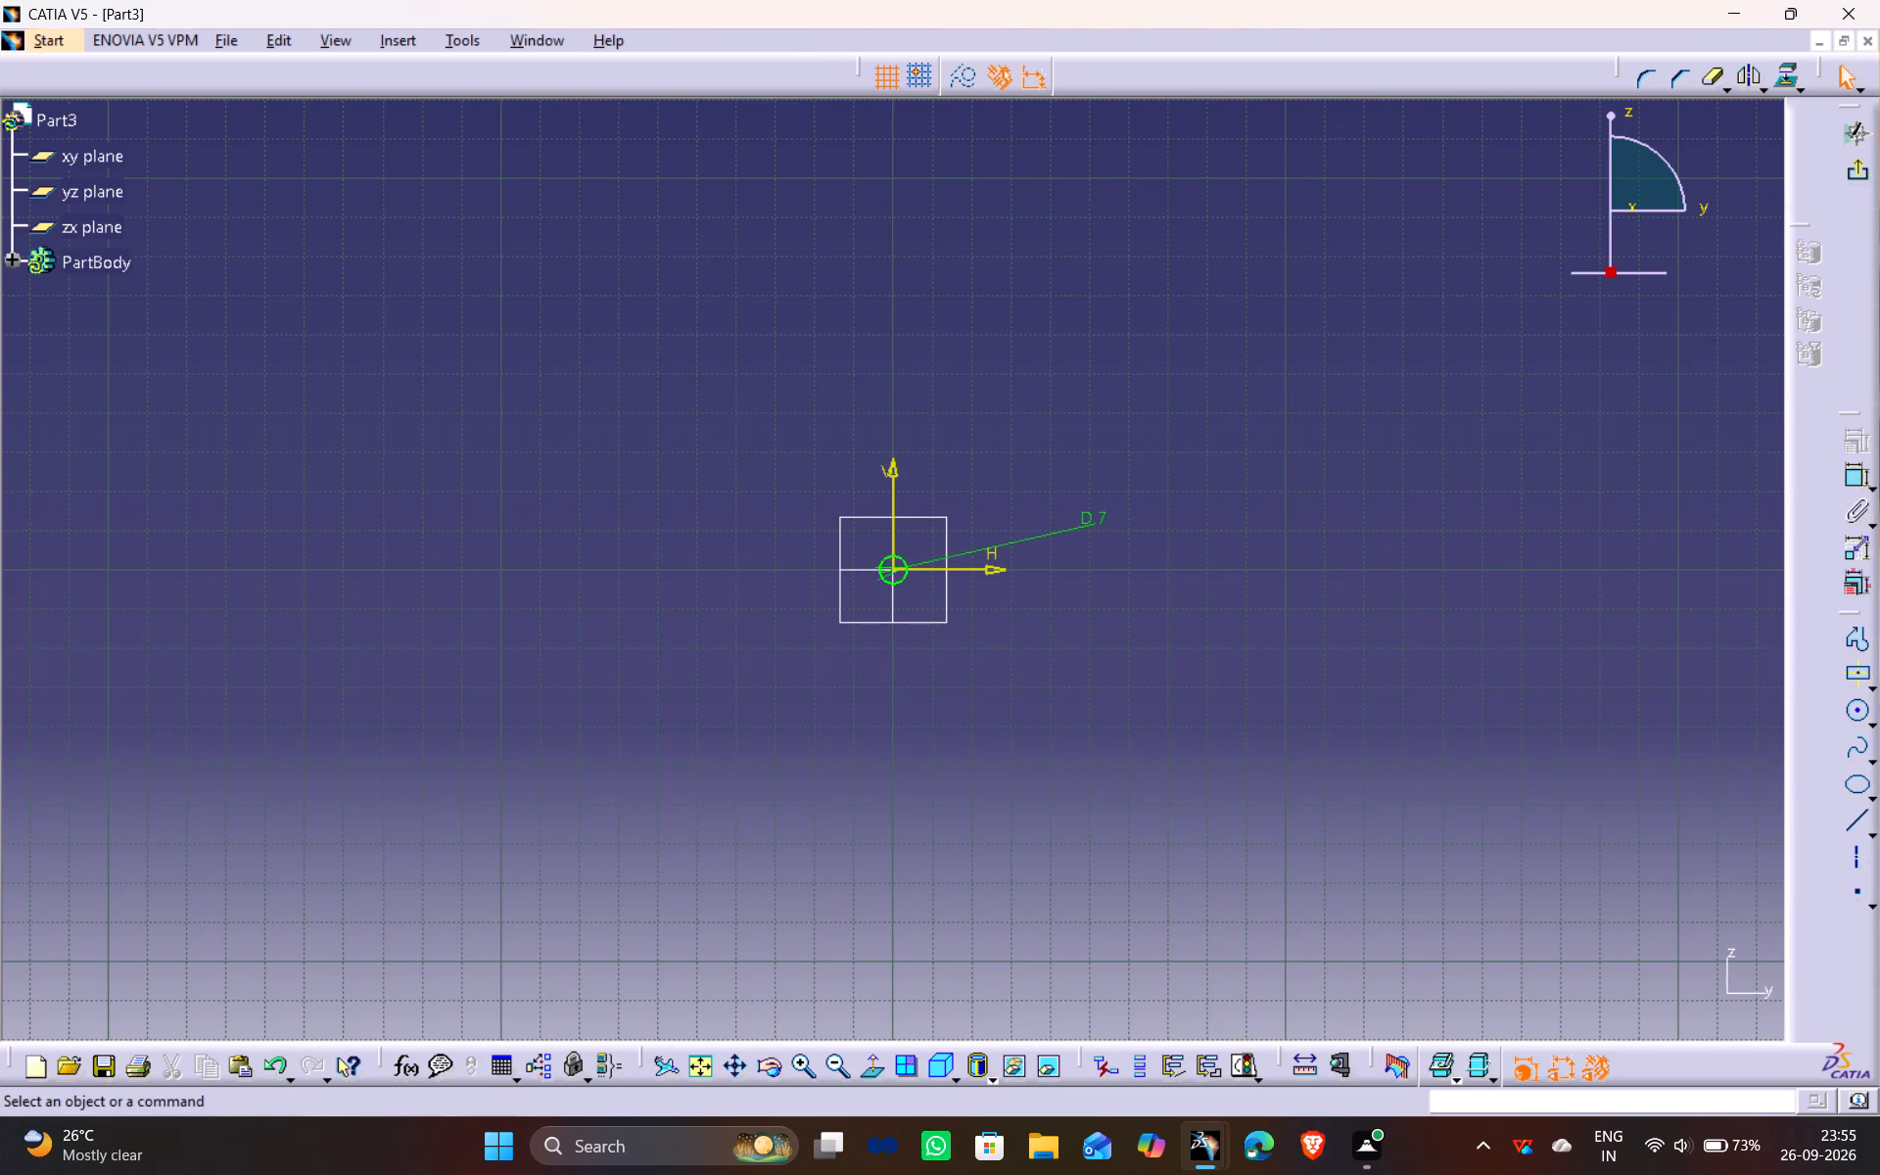
Exit the sketch and pad the 7 mm circle to a length of 35 mm.
click(1843, 183)
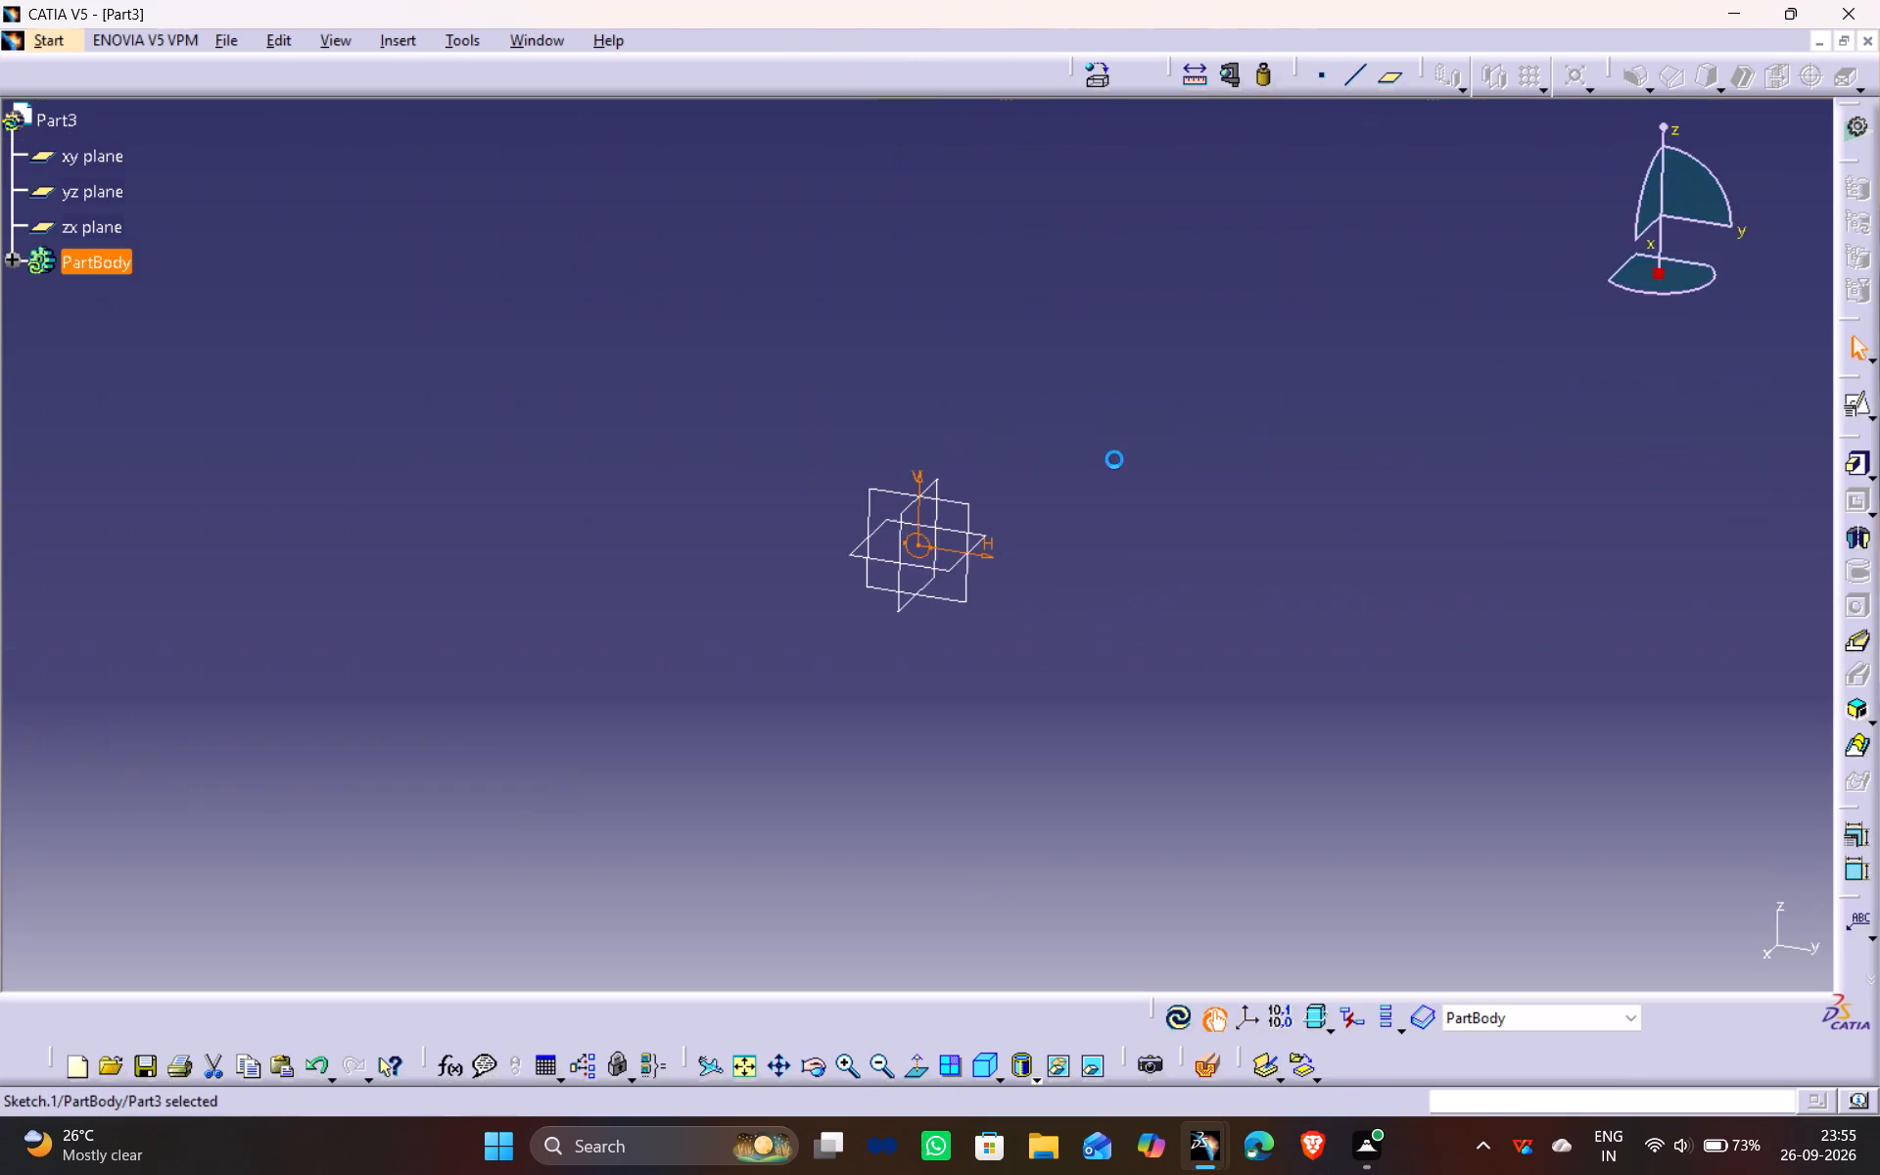
click(1859, 469)
drag(1644, 655, 1643, 655)
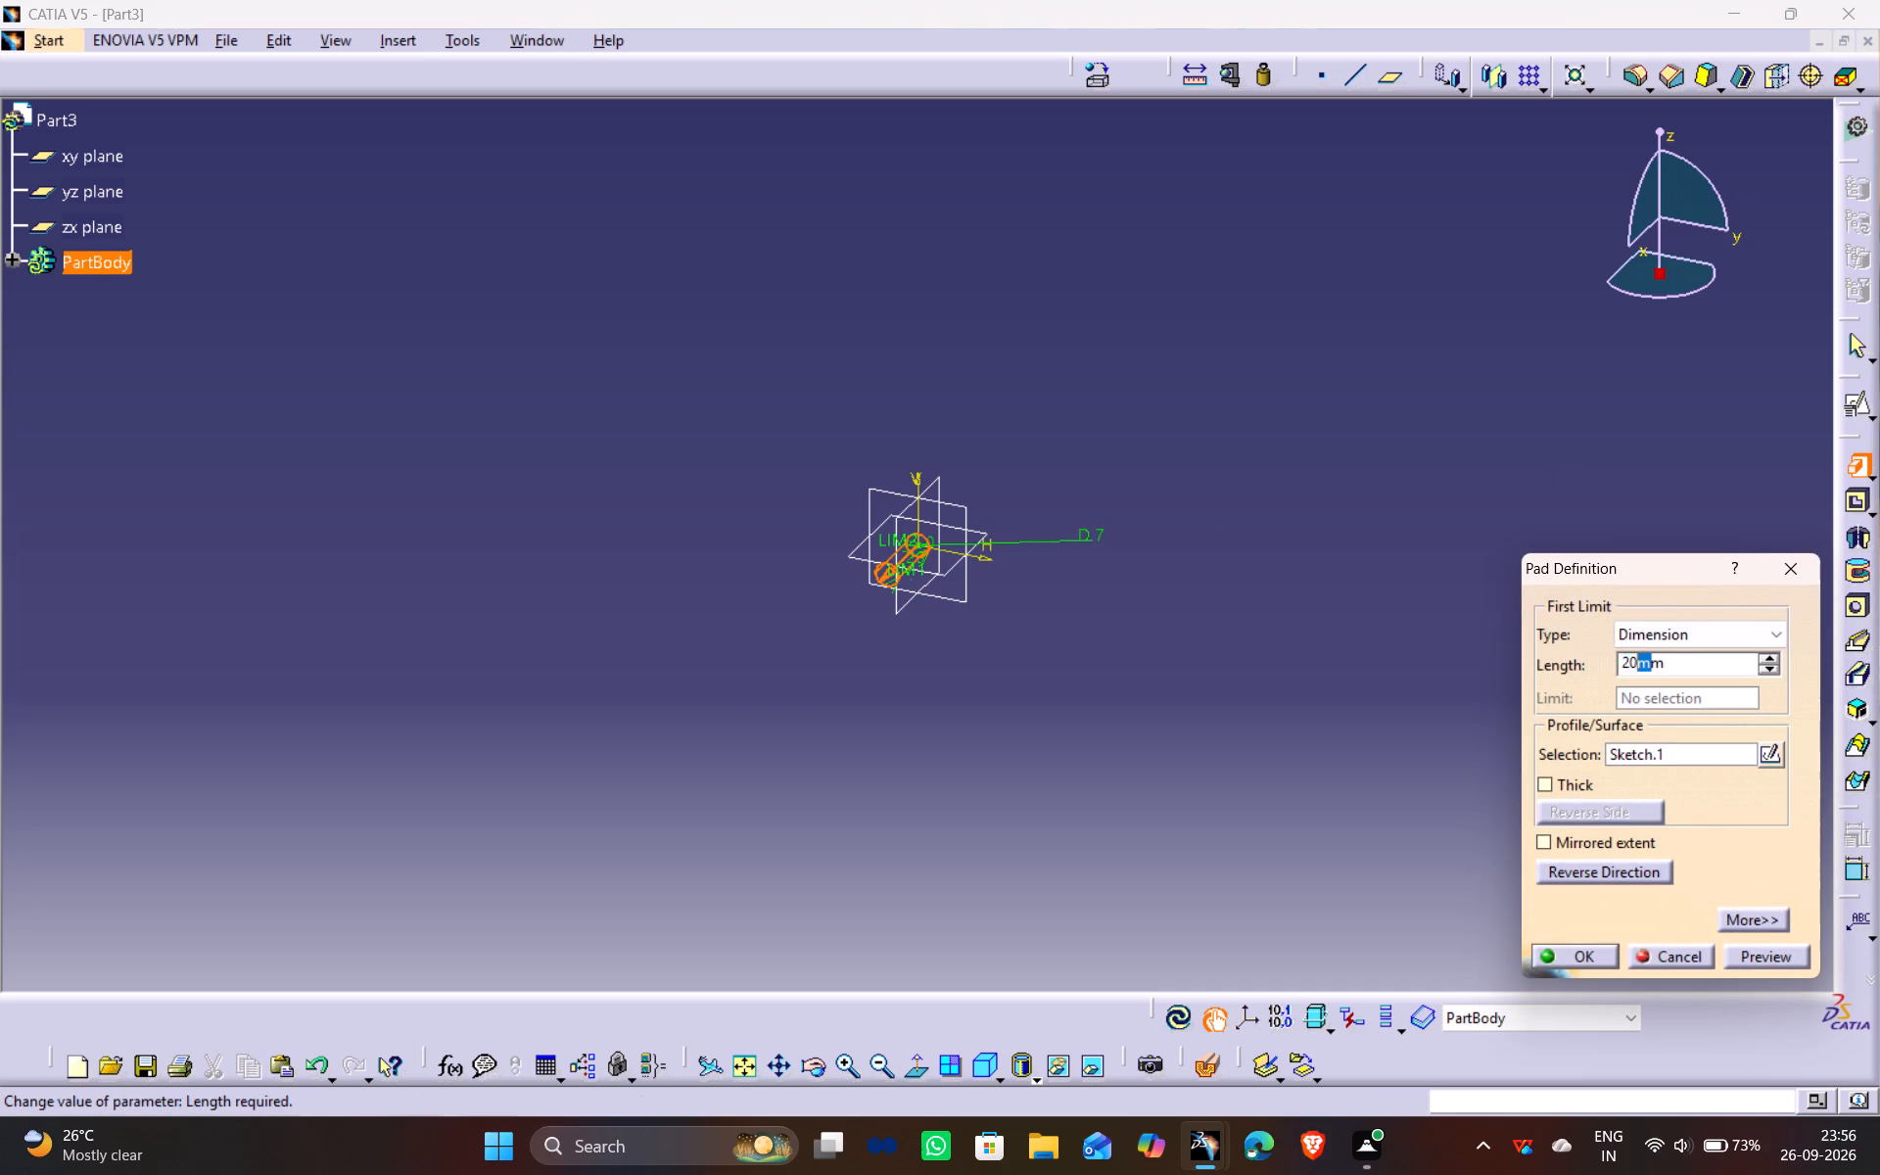
drag(1643, 655, 1381, 656)
drag(1716, 663, 1320, 689)
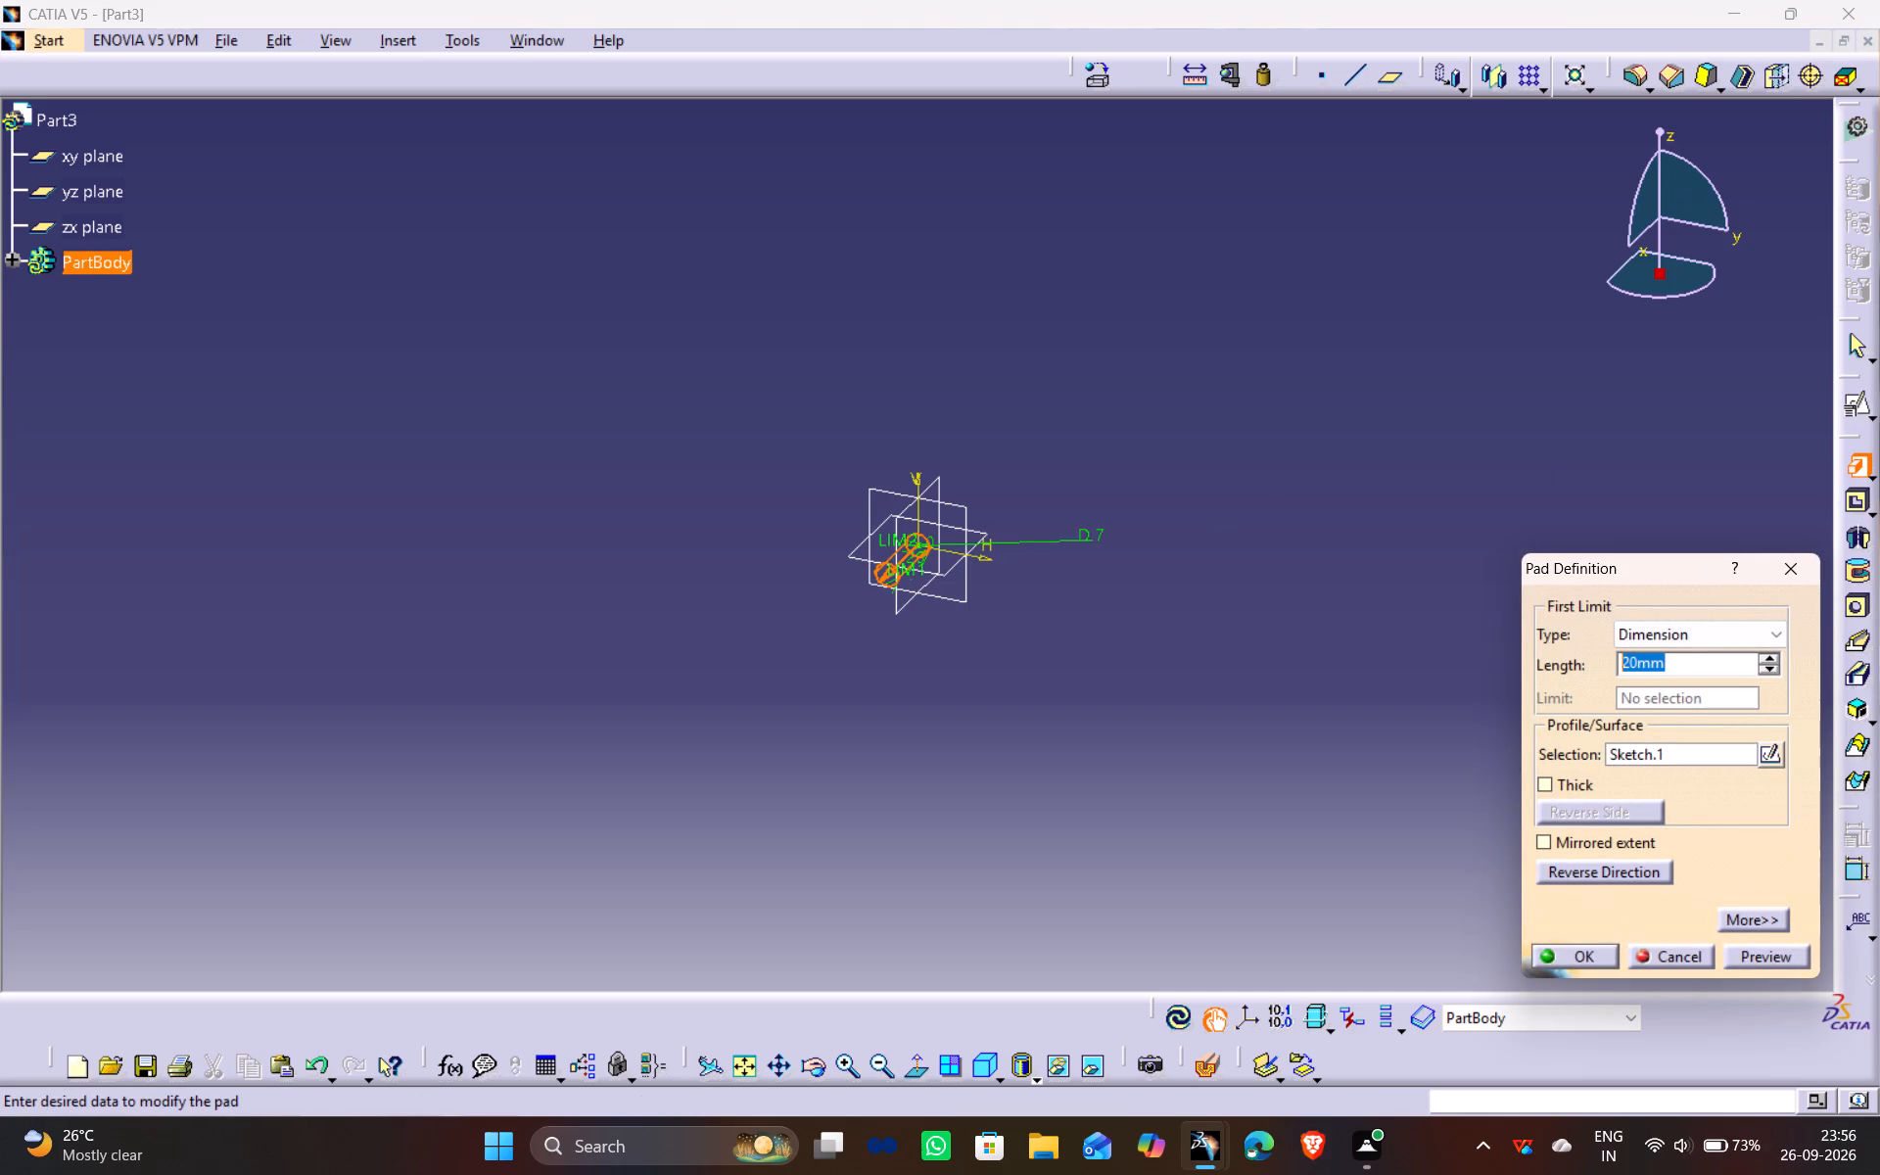
key(3)
key(5)
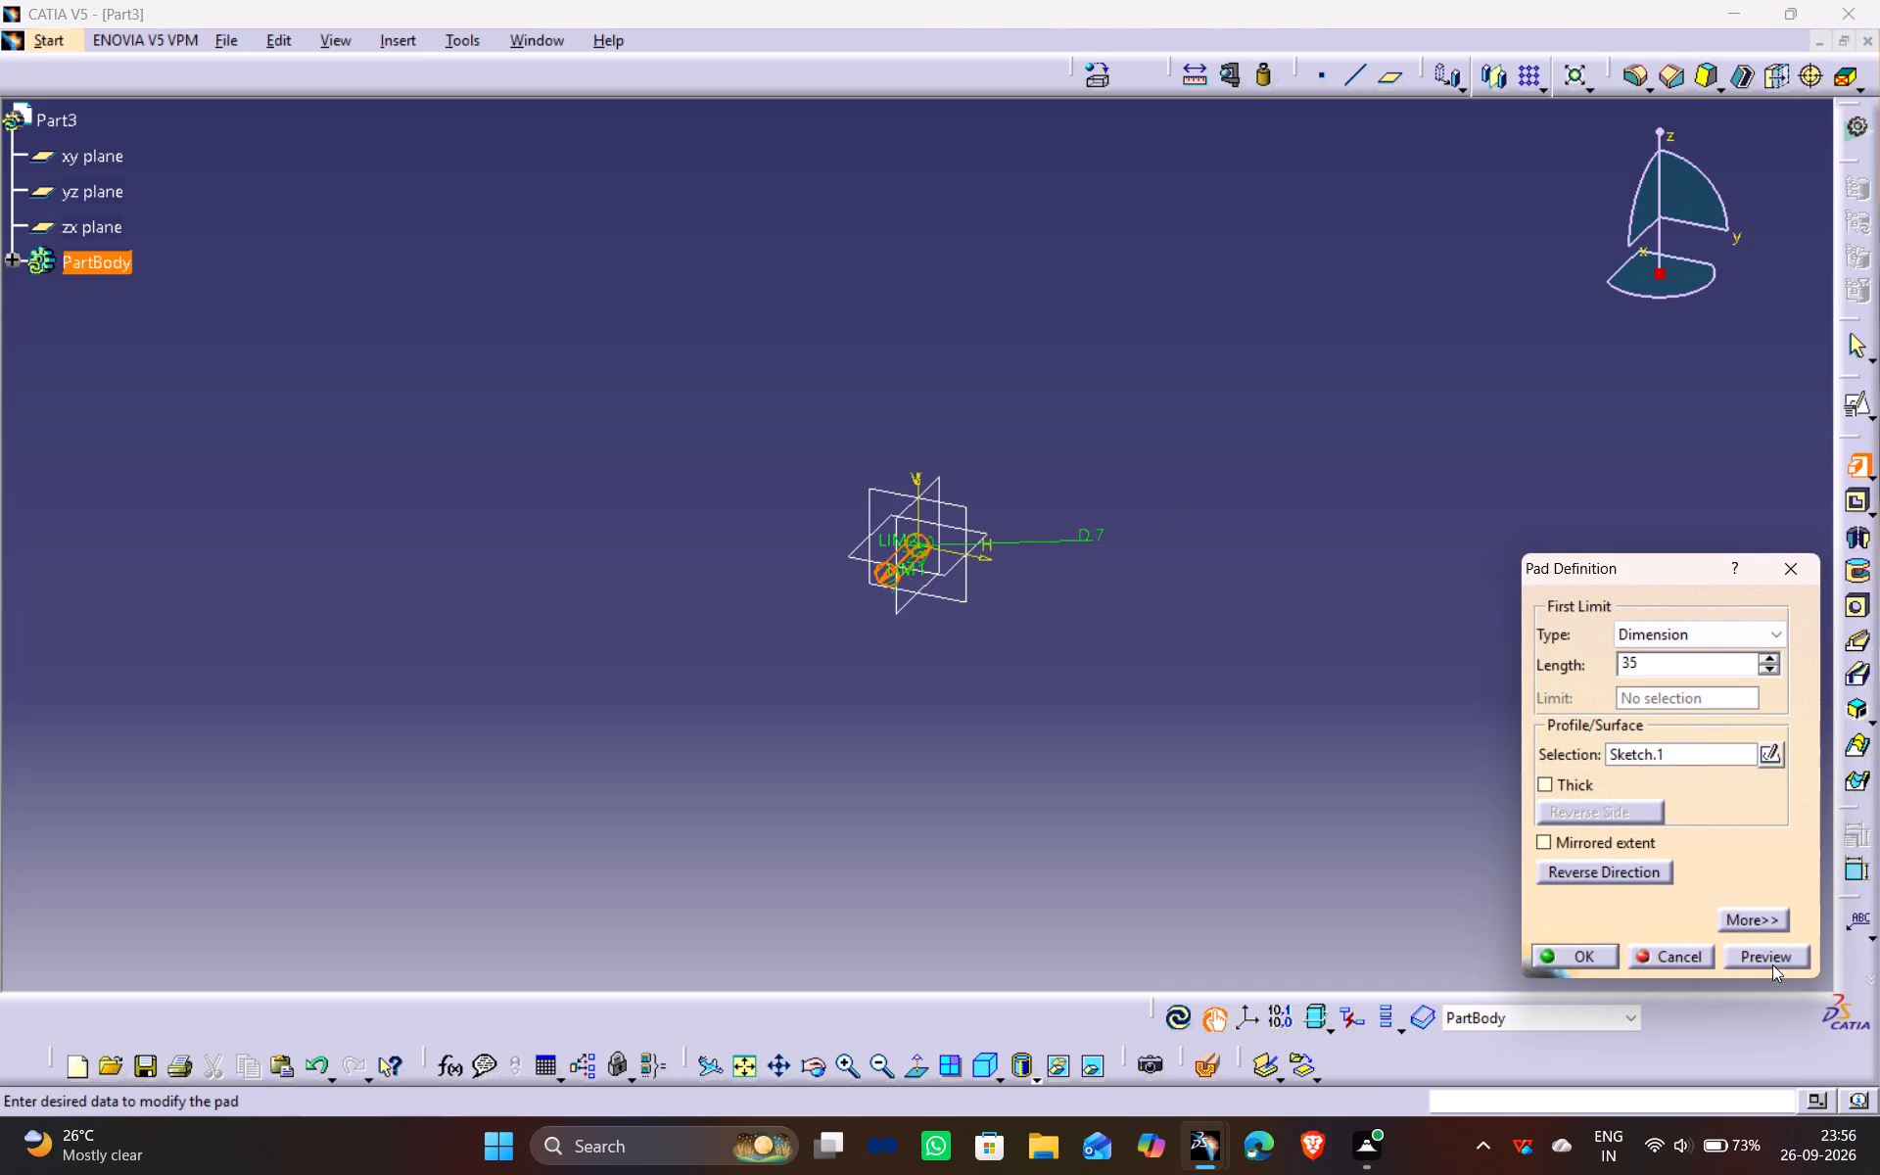
click(1772, 964)
click(1594, 959)
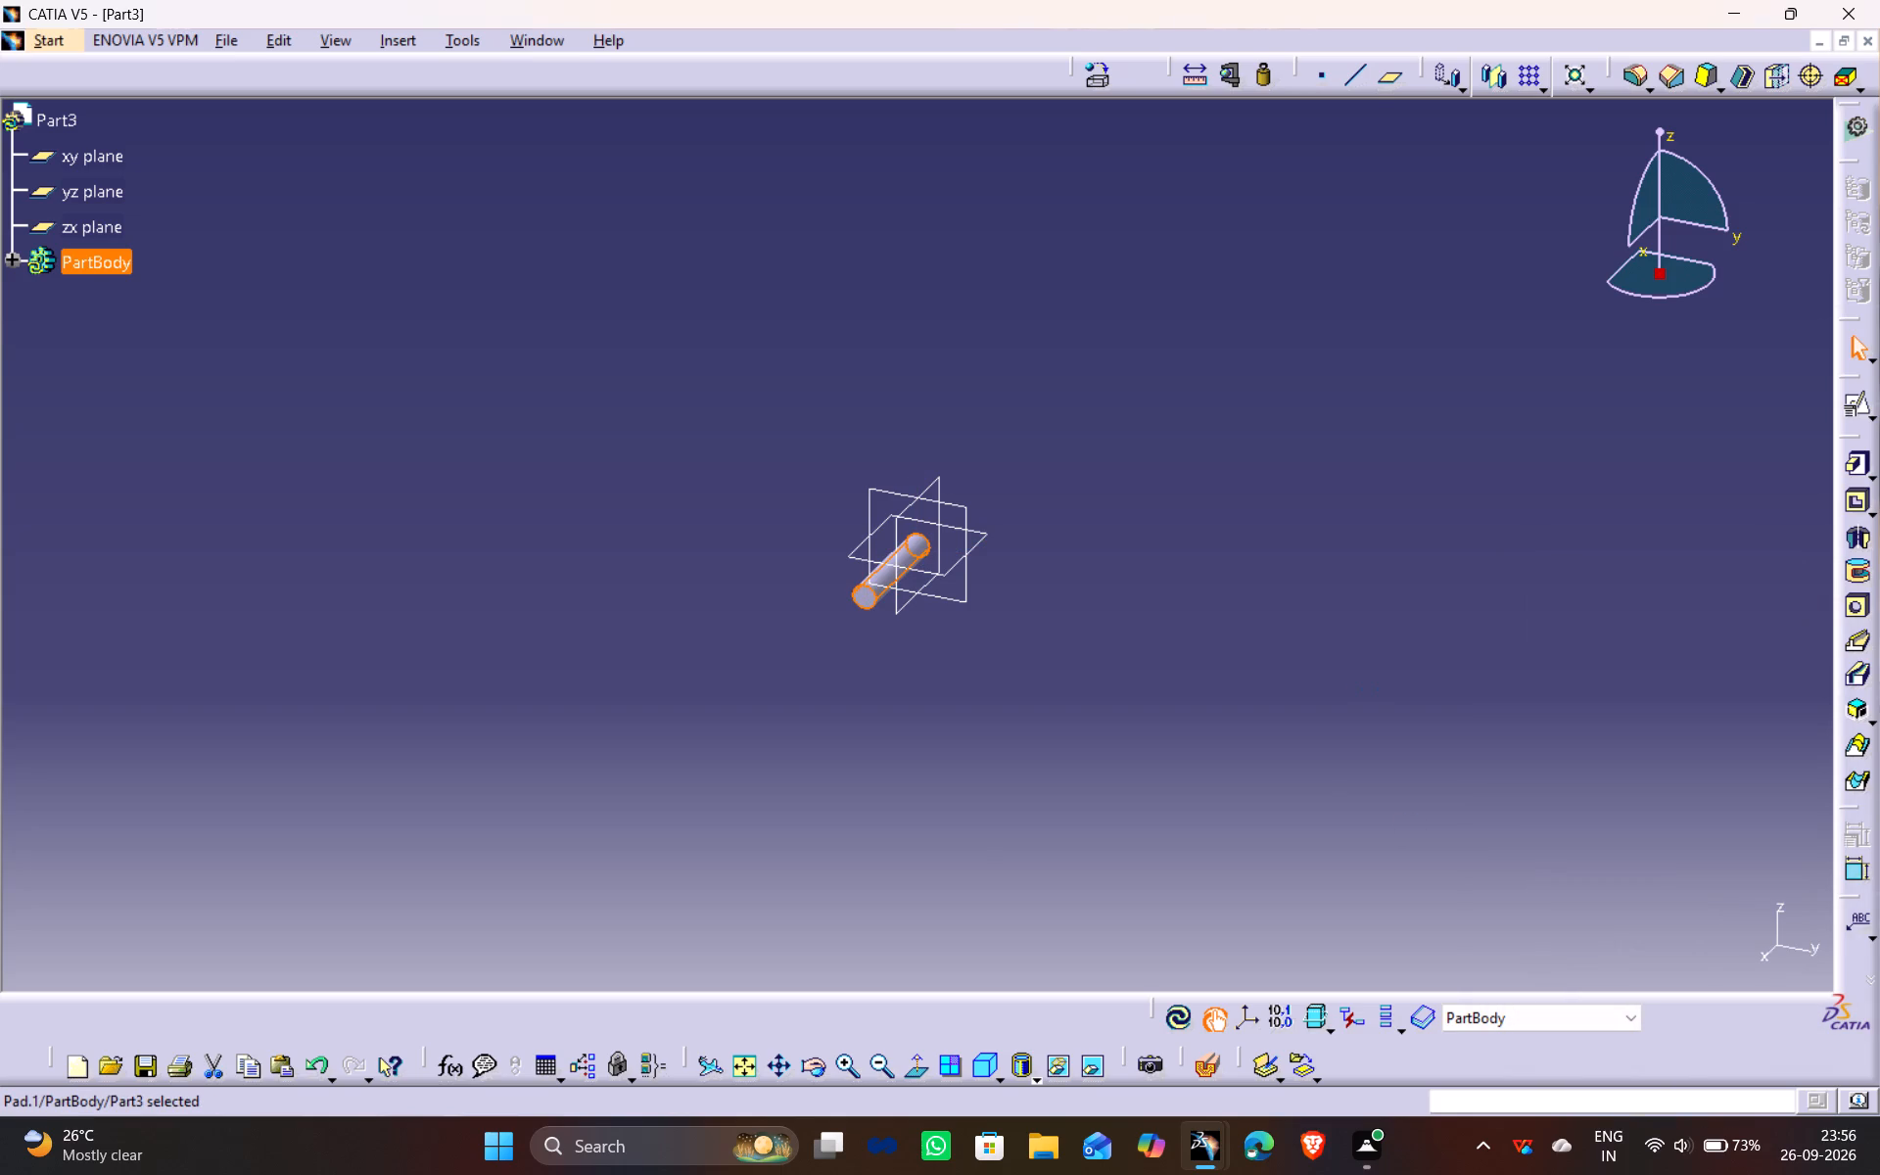
click(1082, 449)
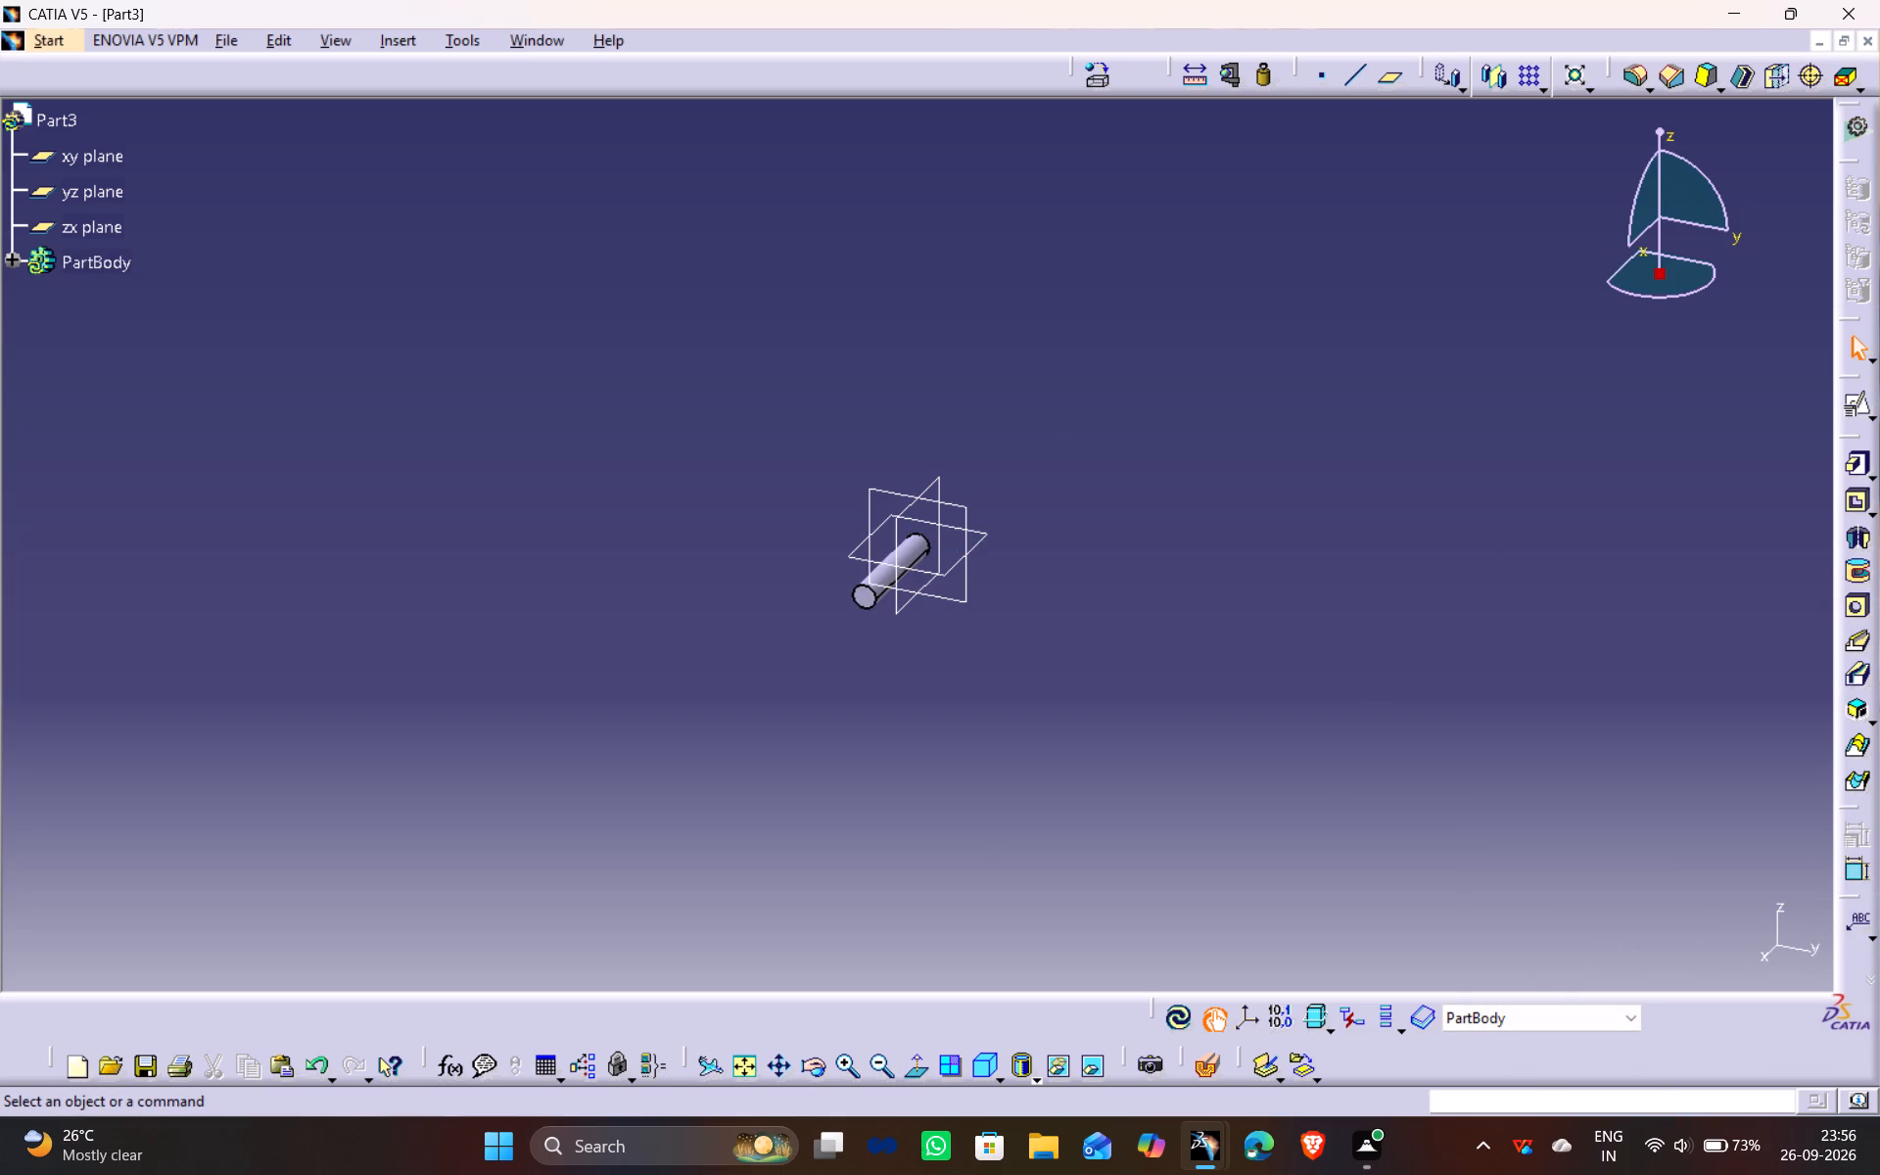
Save the cylindrical pin part as A19-P4 in the Documents folder.
key(ctrl+s)
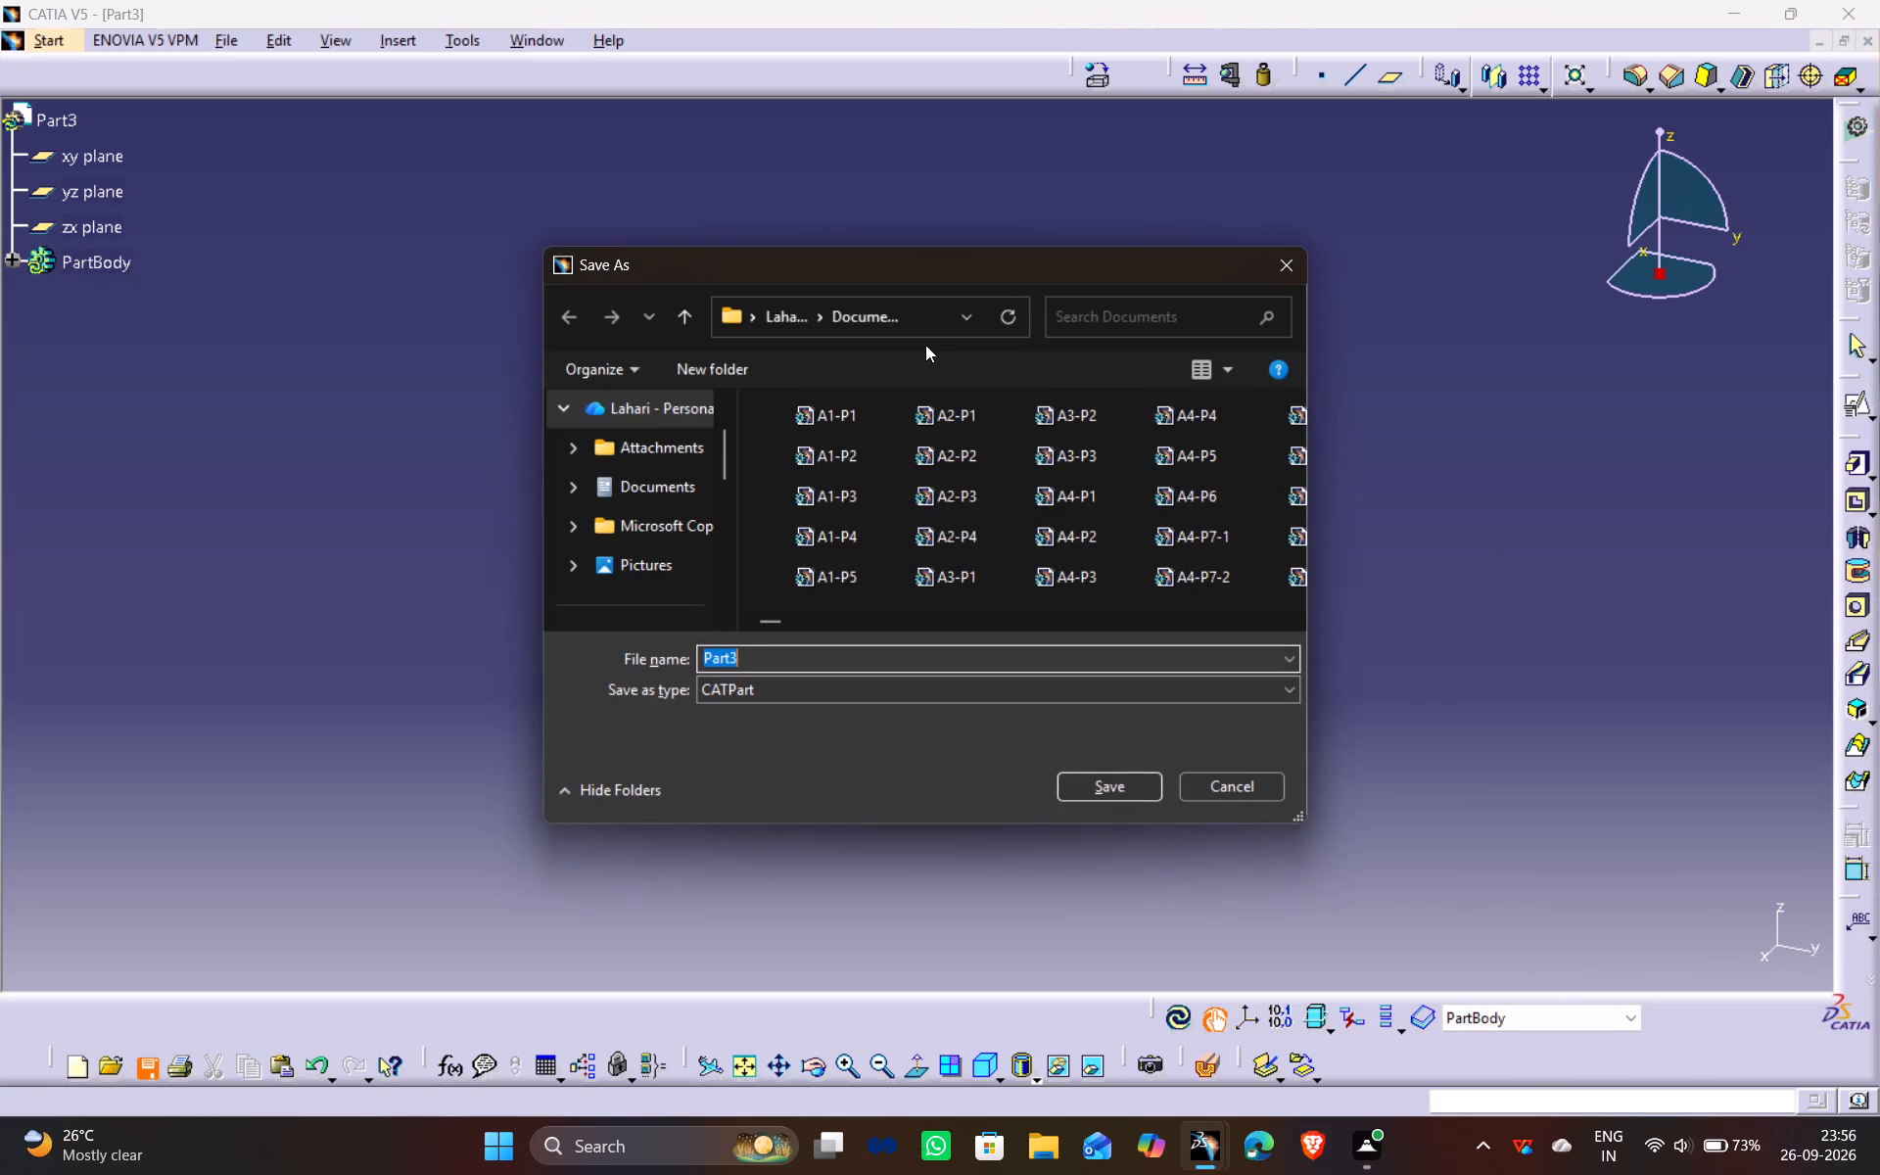
key(BackSpace)
text(a1)
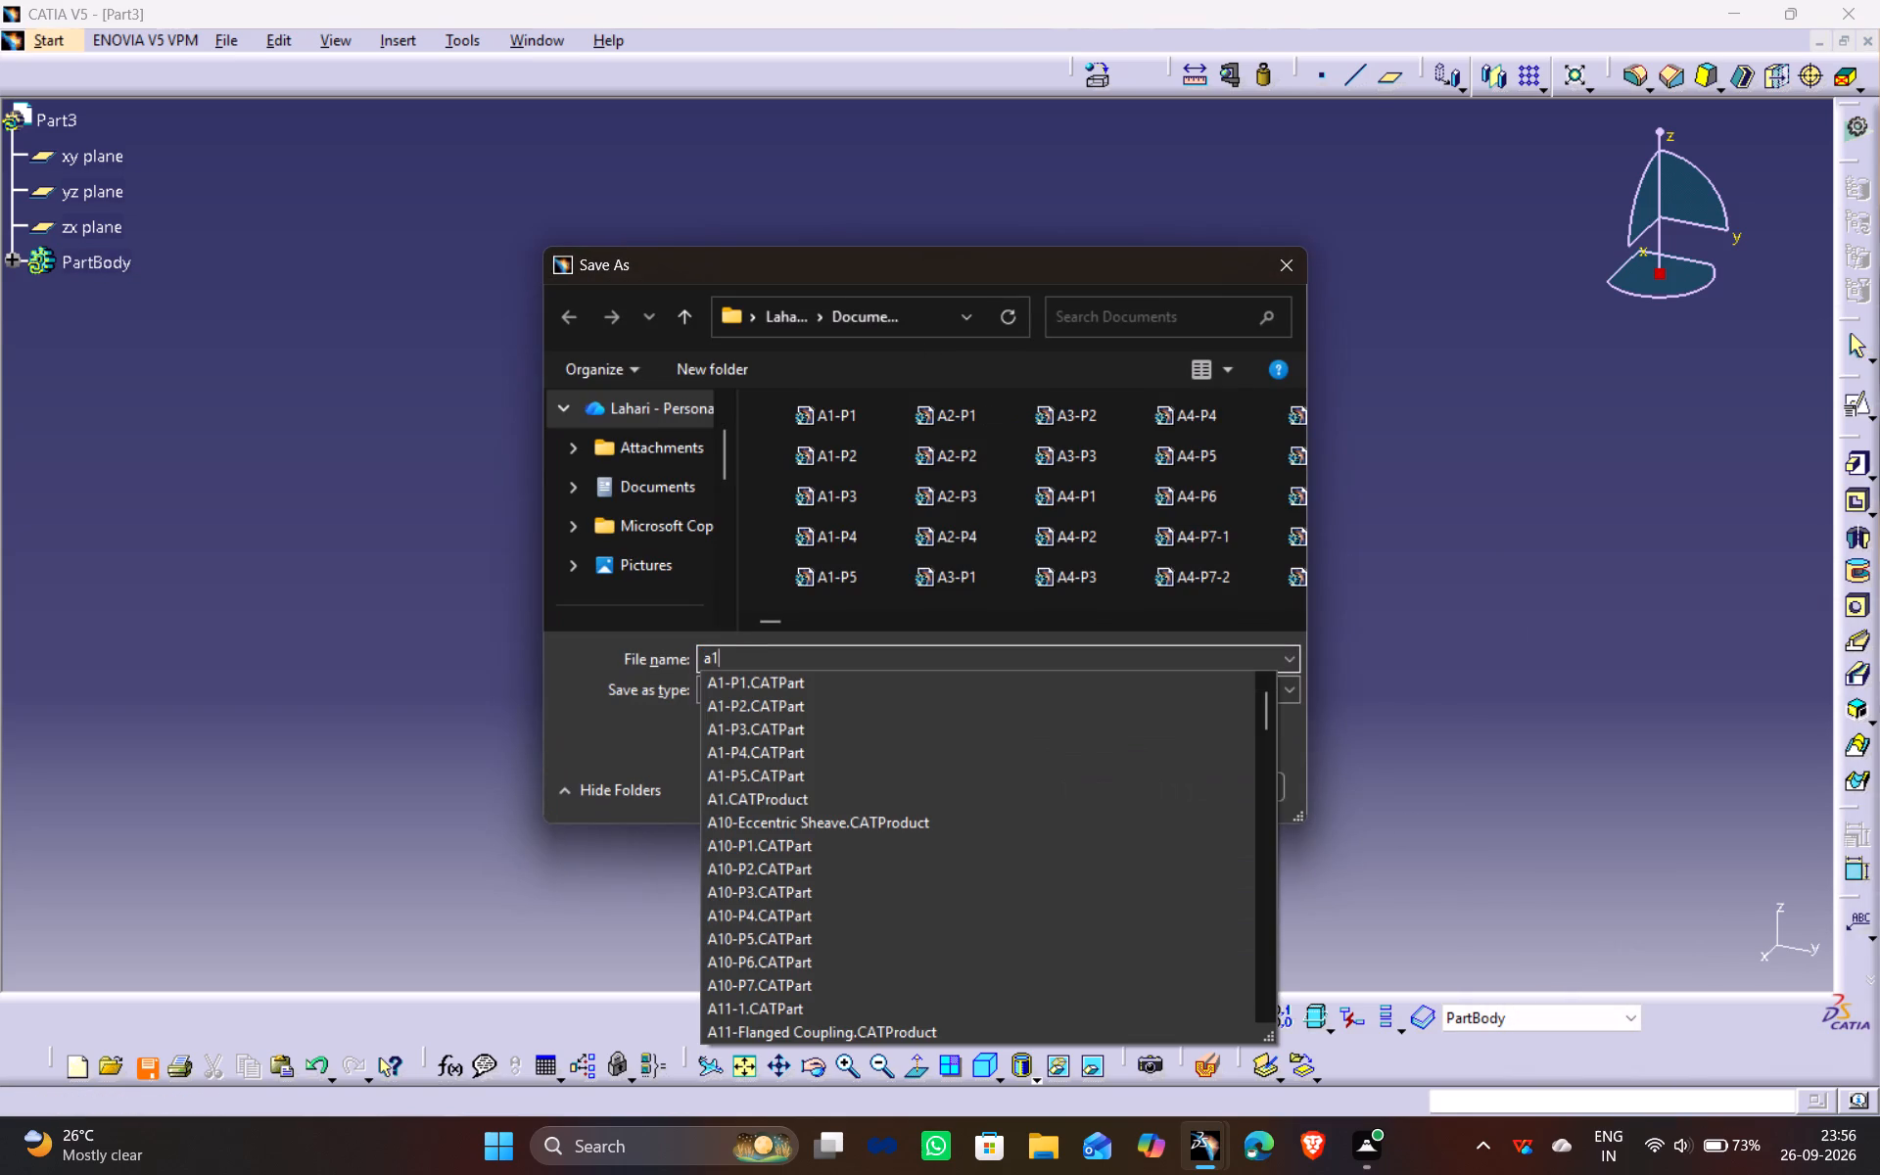
key(8)
key(BackSpace)
key(9)
key(Left)
key(Left)
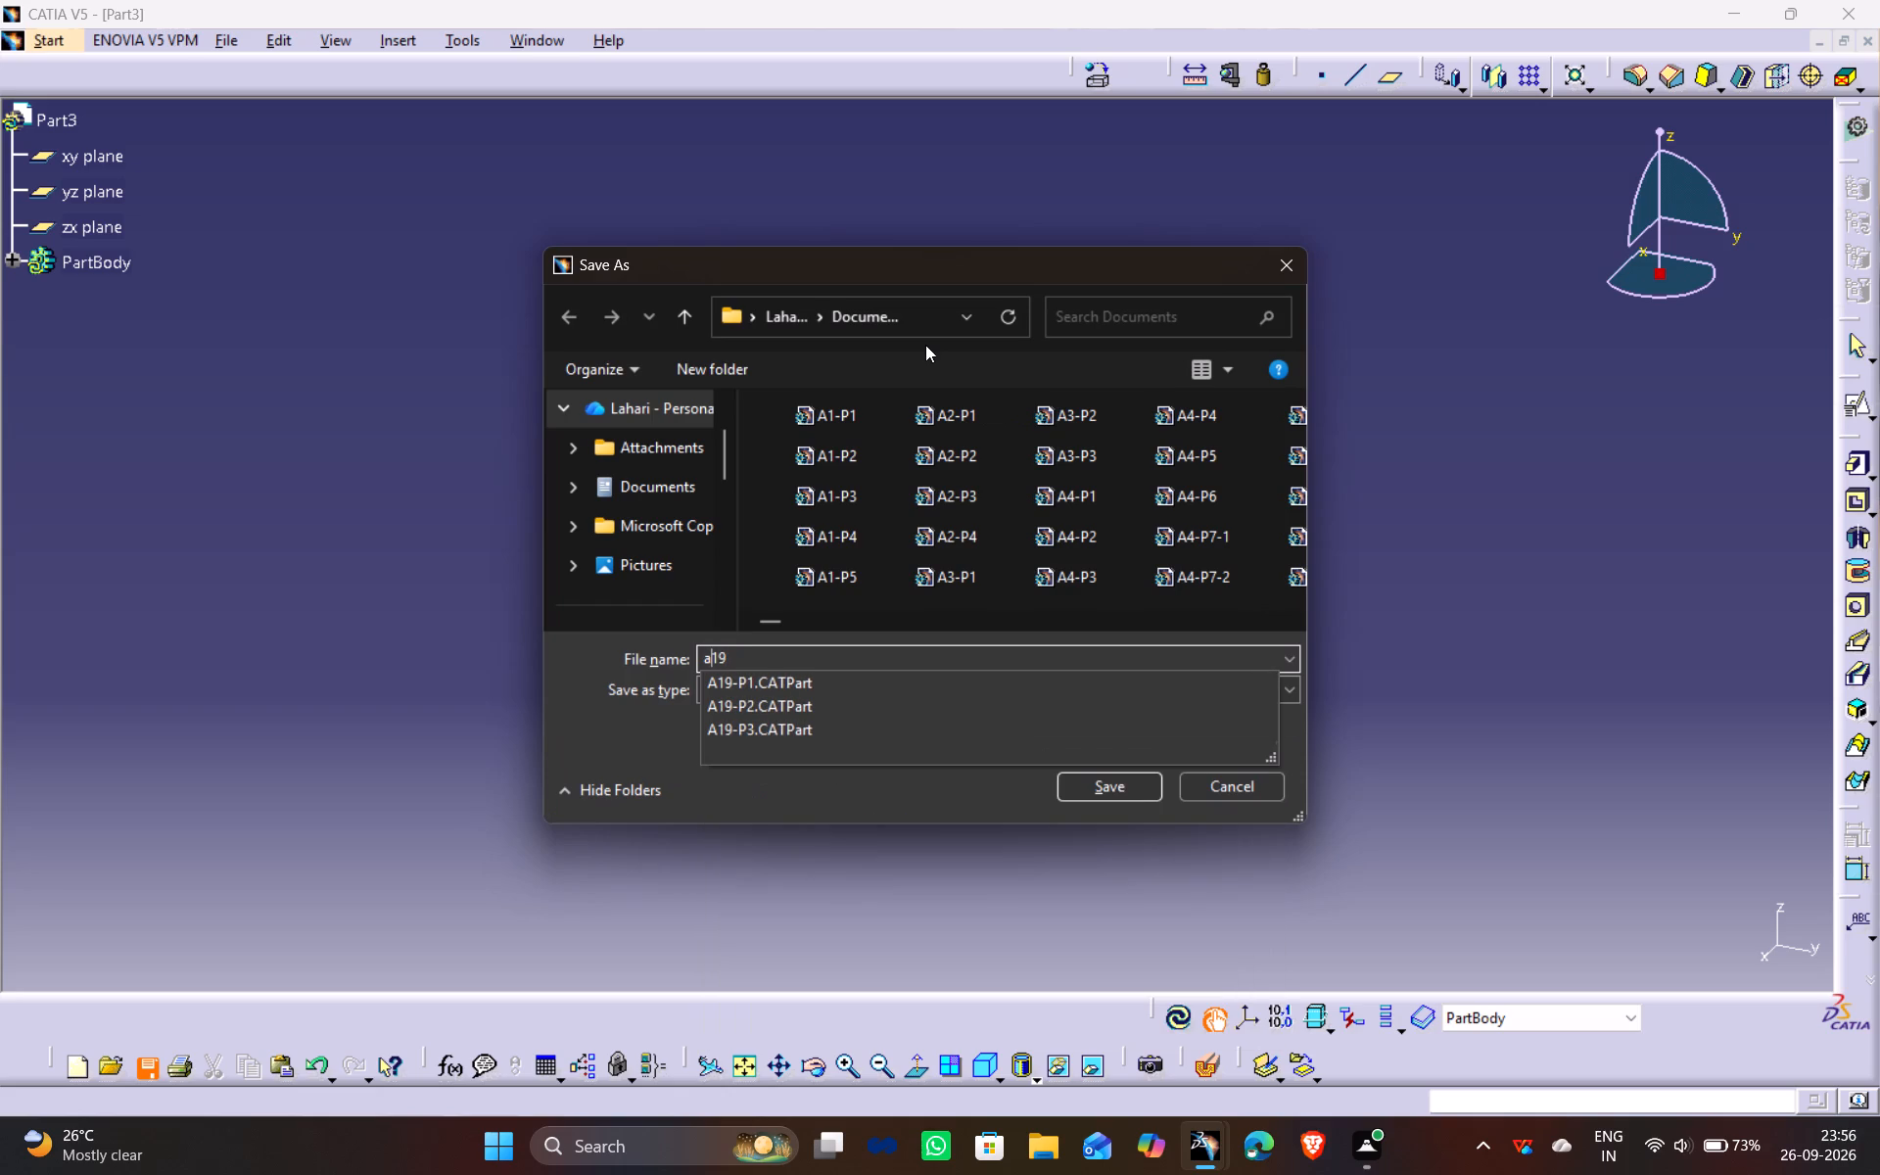
key(BackSpace)
key(shift+a)
key(Right)
key(Right)
key(Right)
key(minus)
key(shift+p)
key(4)
key(Return)
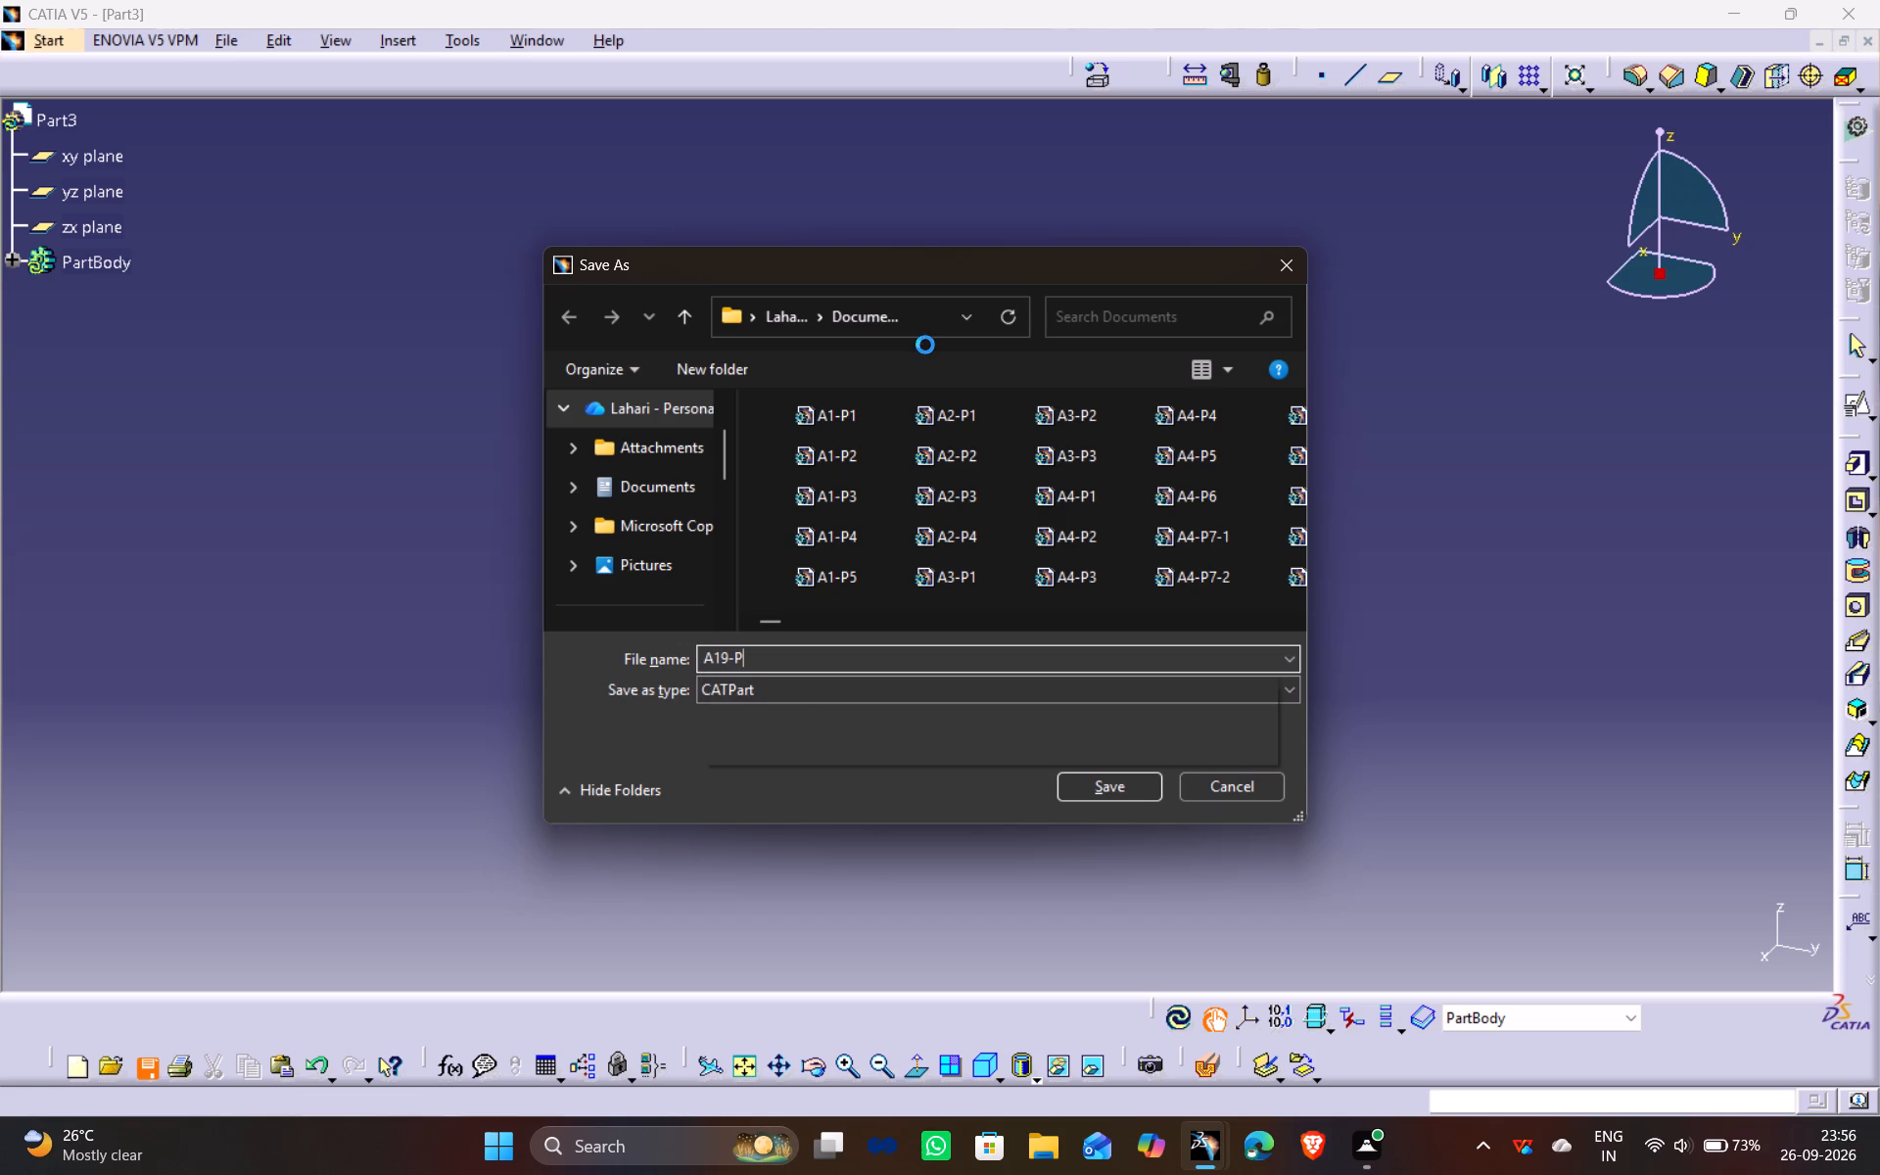
Create a new product in the Assembly Design workbench.
click(34, 36)
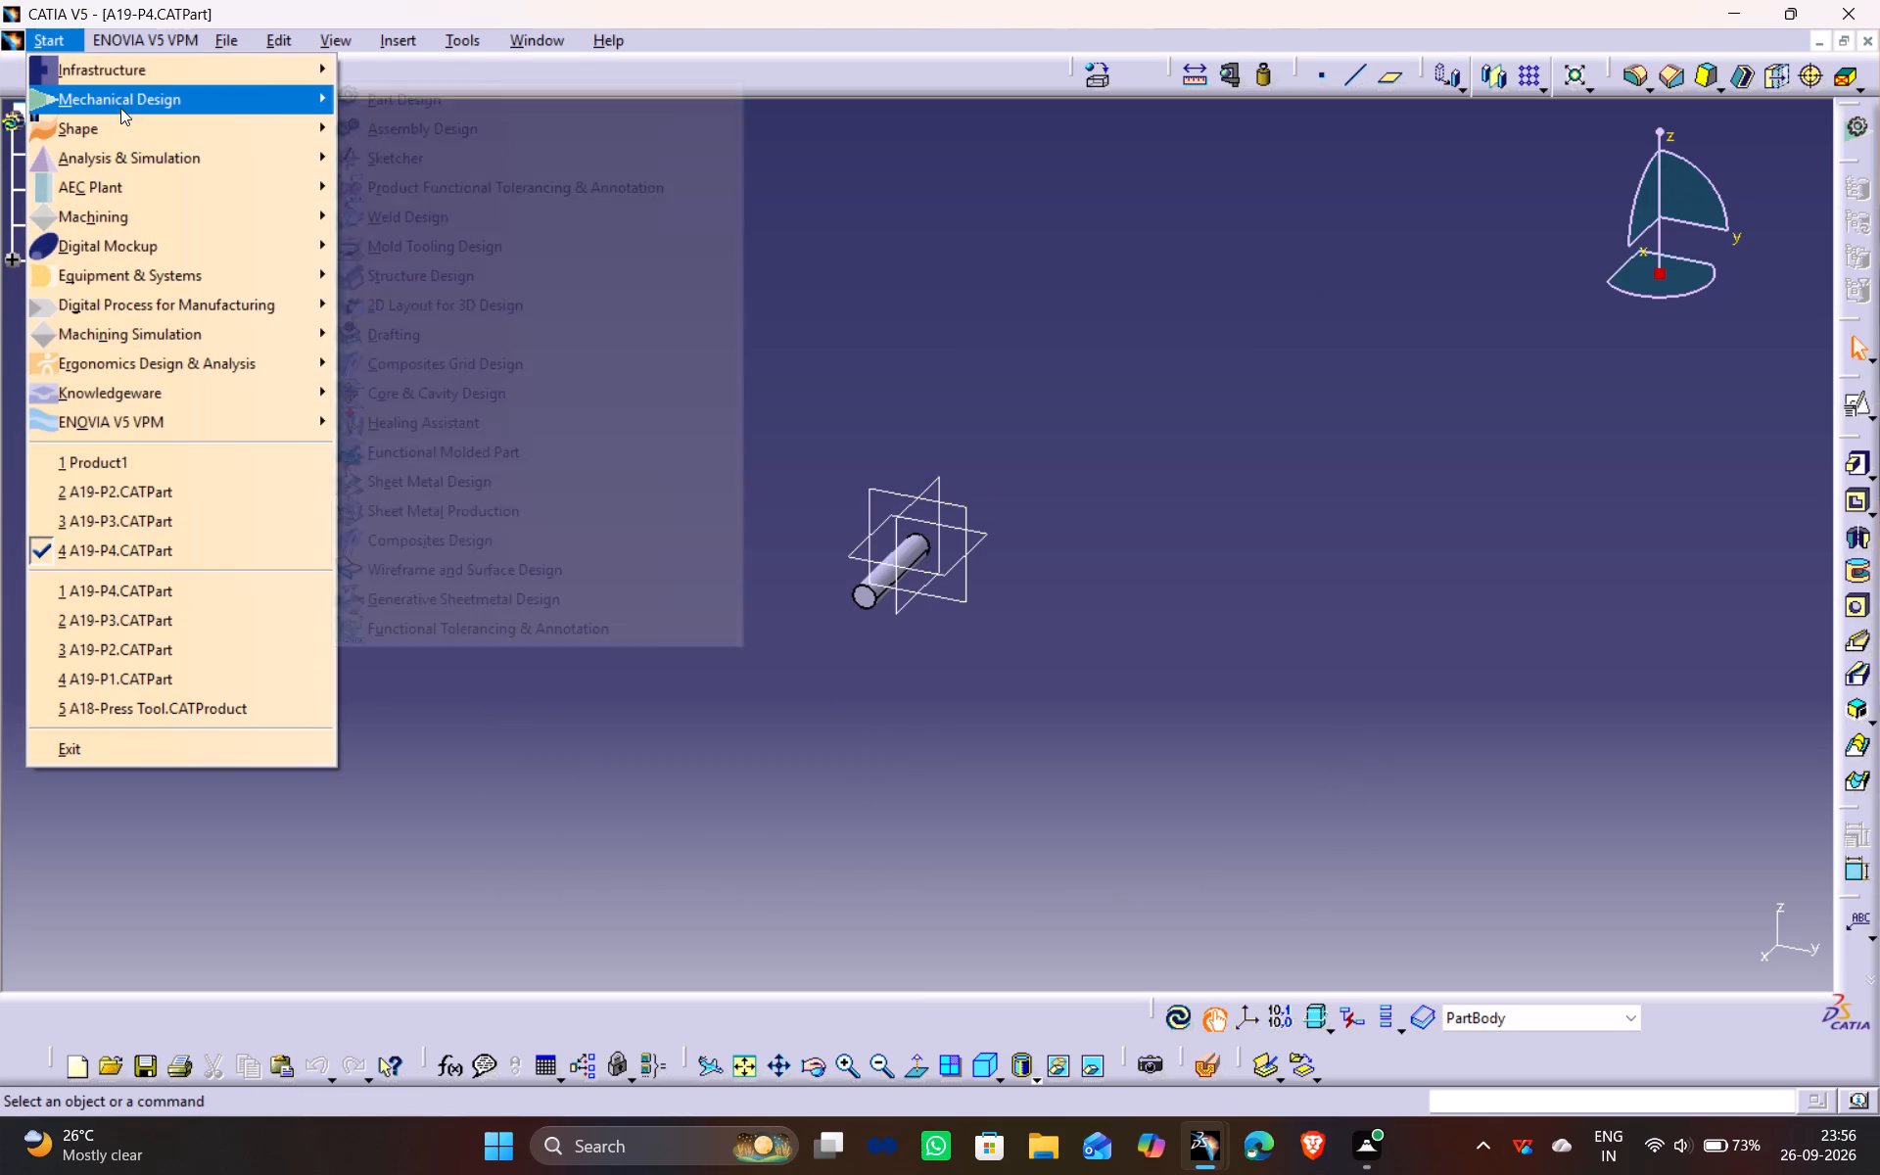
click(395, 118)
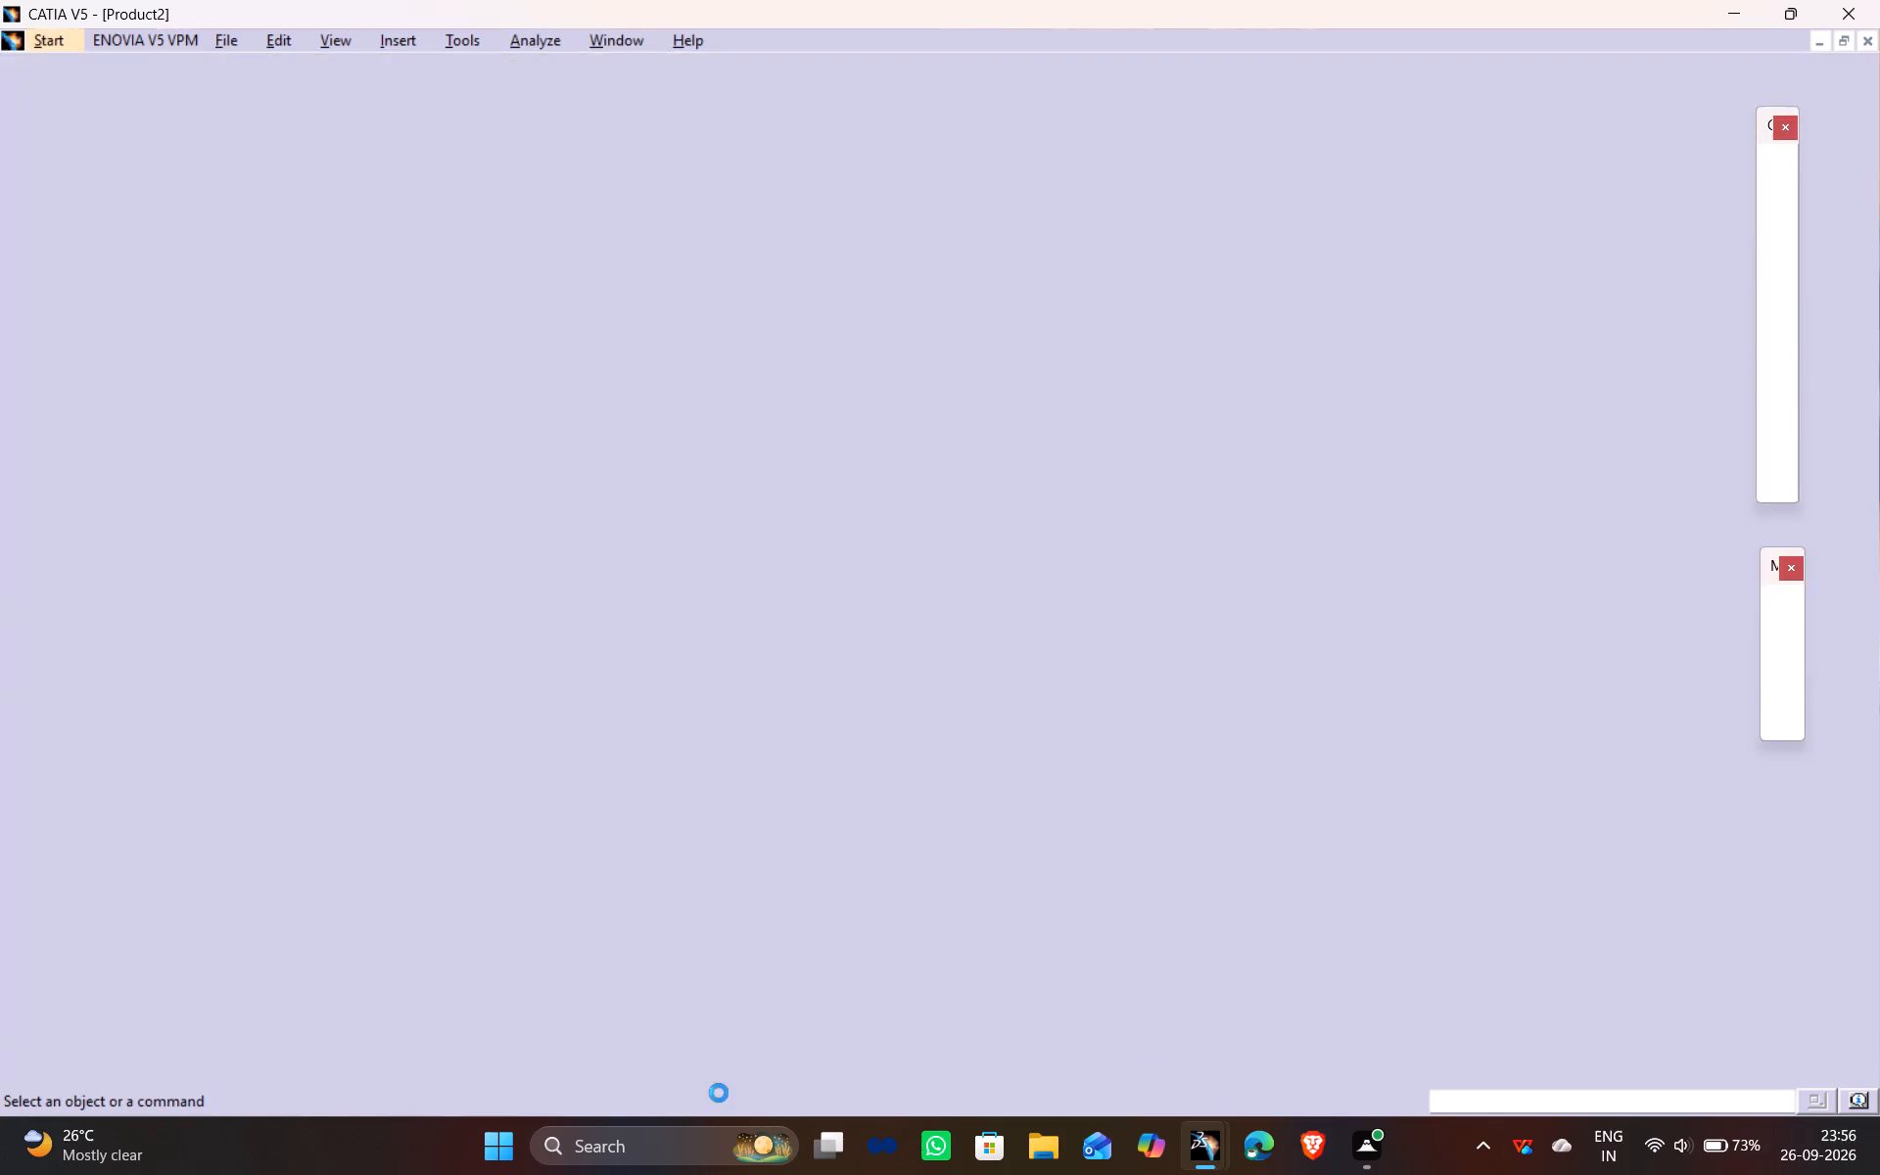
Insert the existing parts A19-P1, A19-P2, A19-P3 and A19-P4 from the Documents folder into Product2.
click(412, 43)
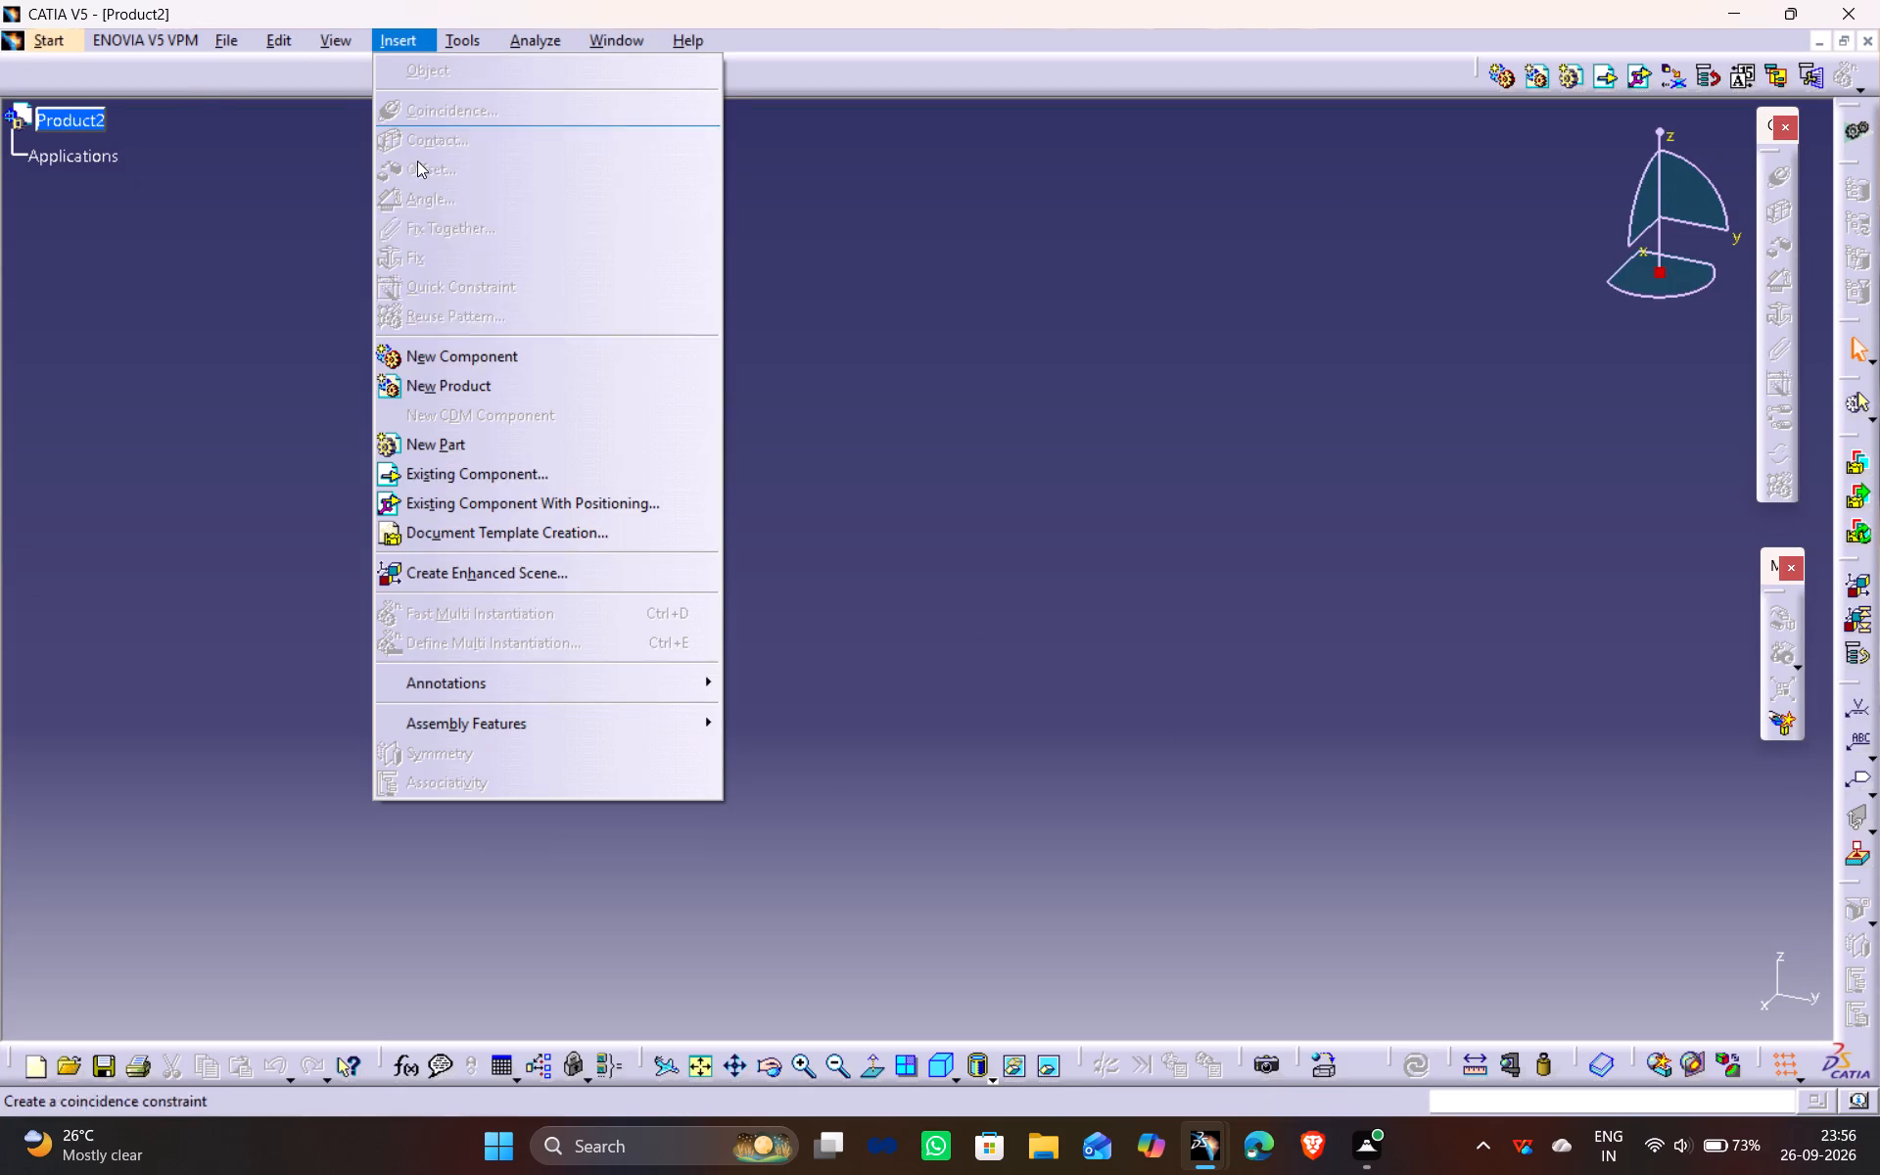
click(484, 484)
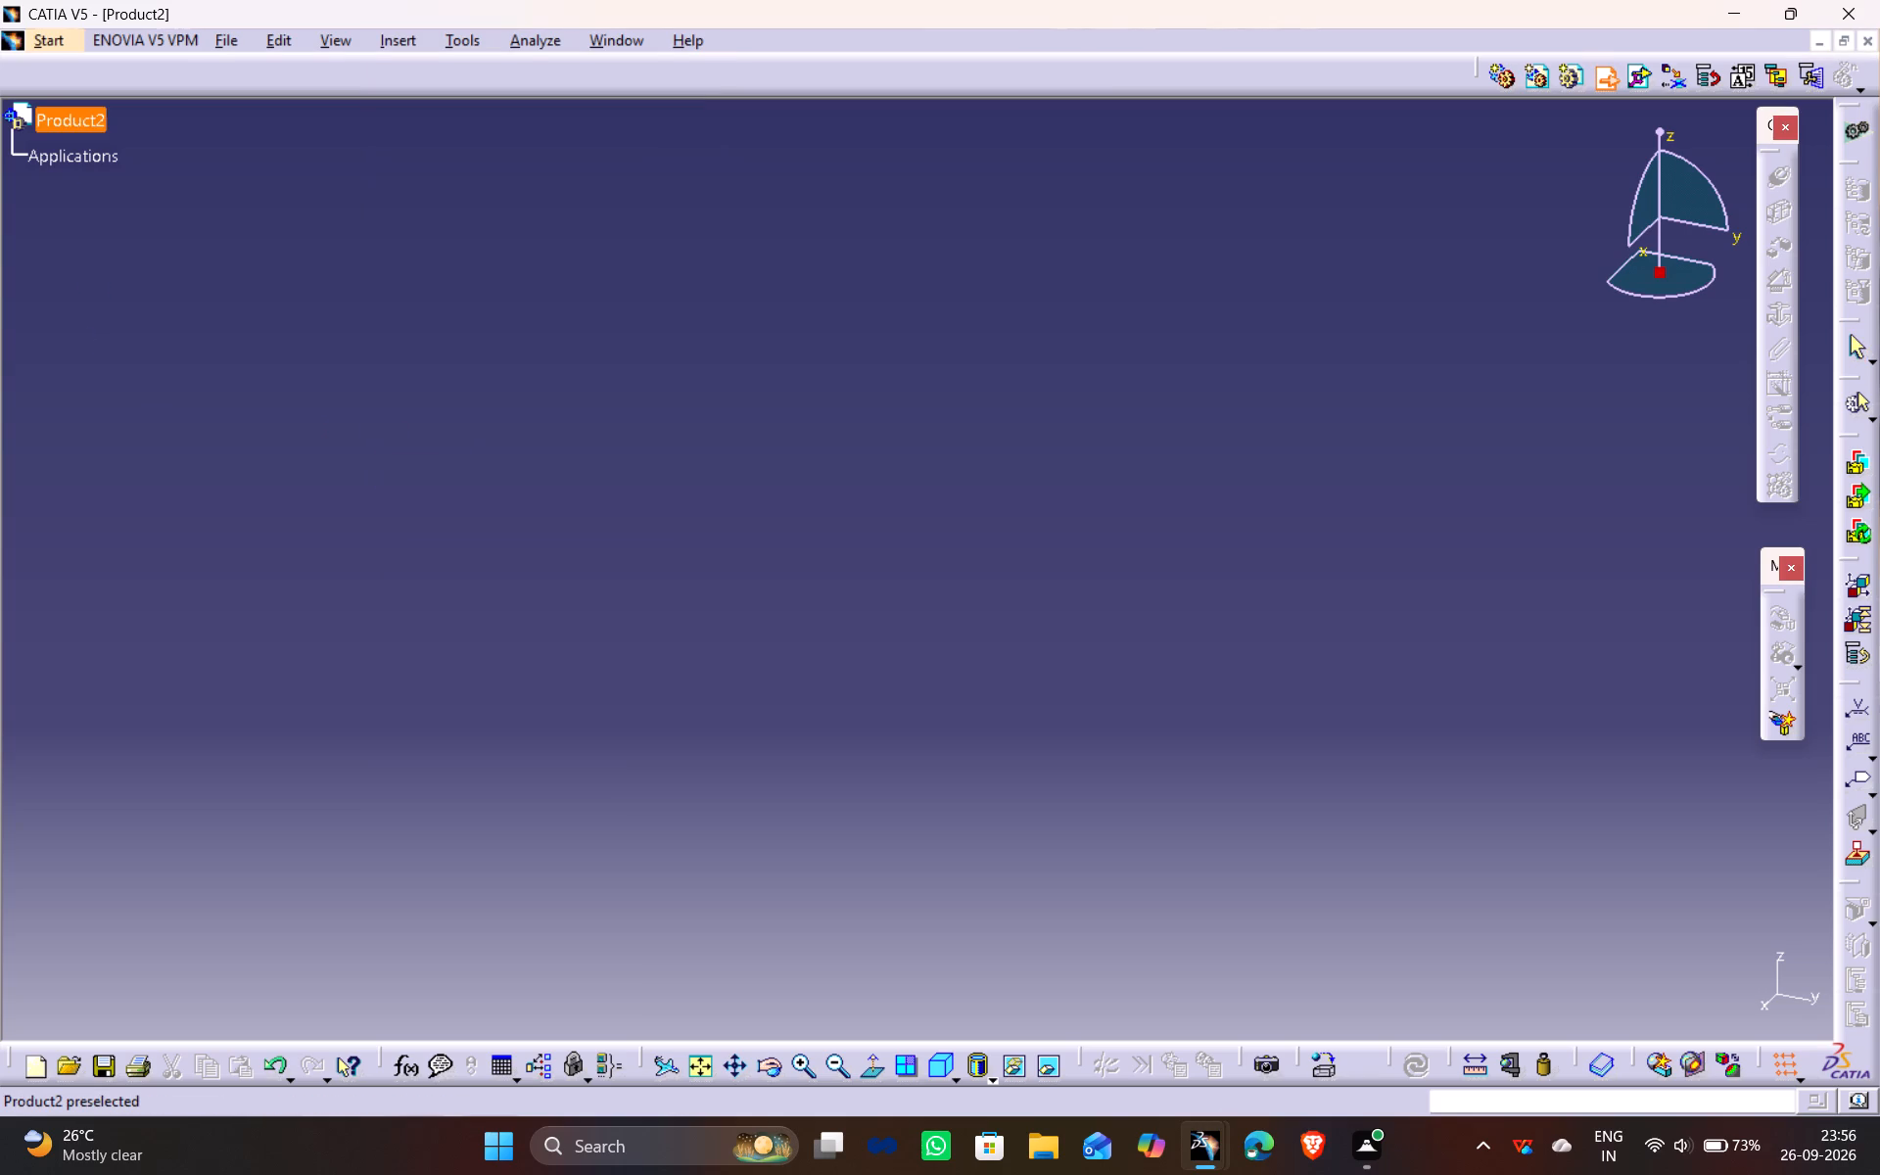
click(75, 119)
scroll(814, 572, down, 11)
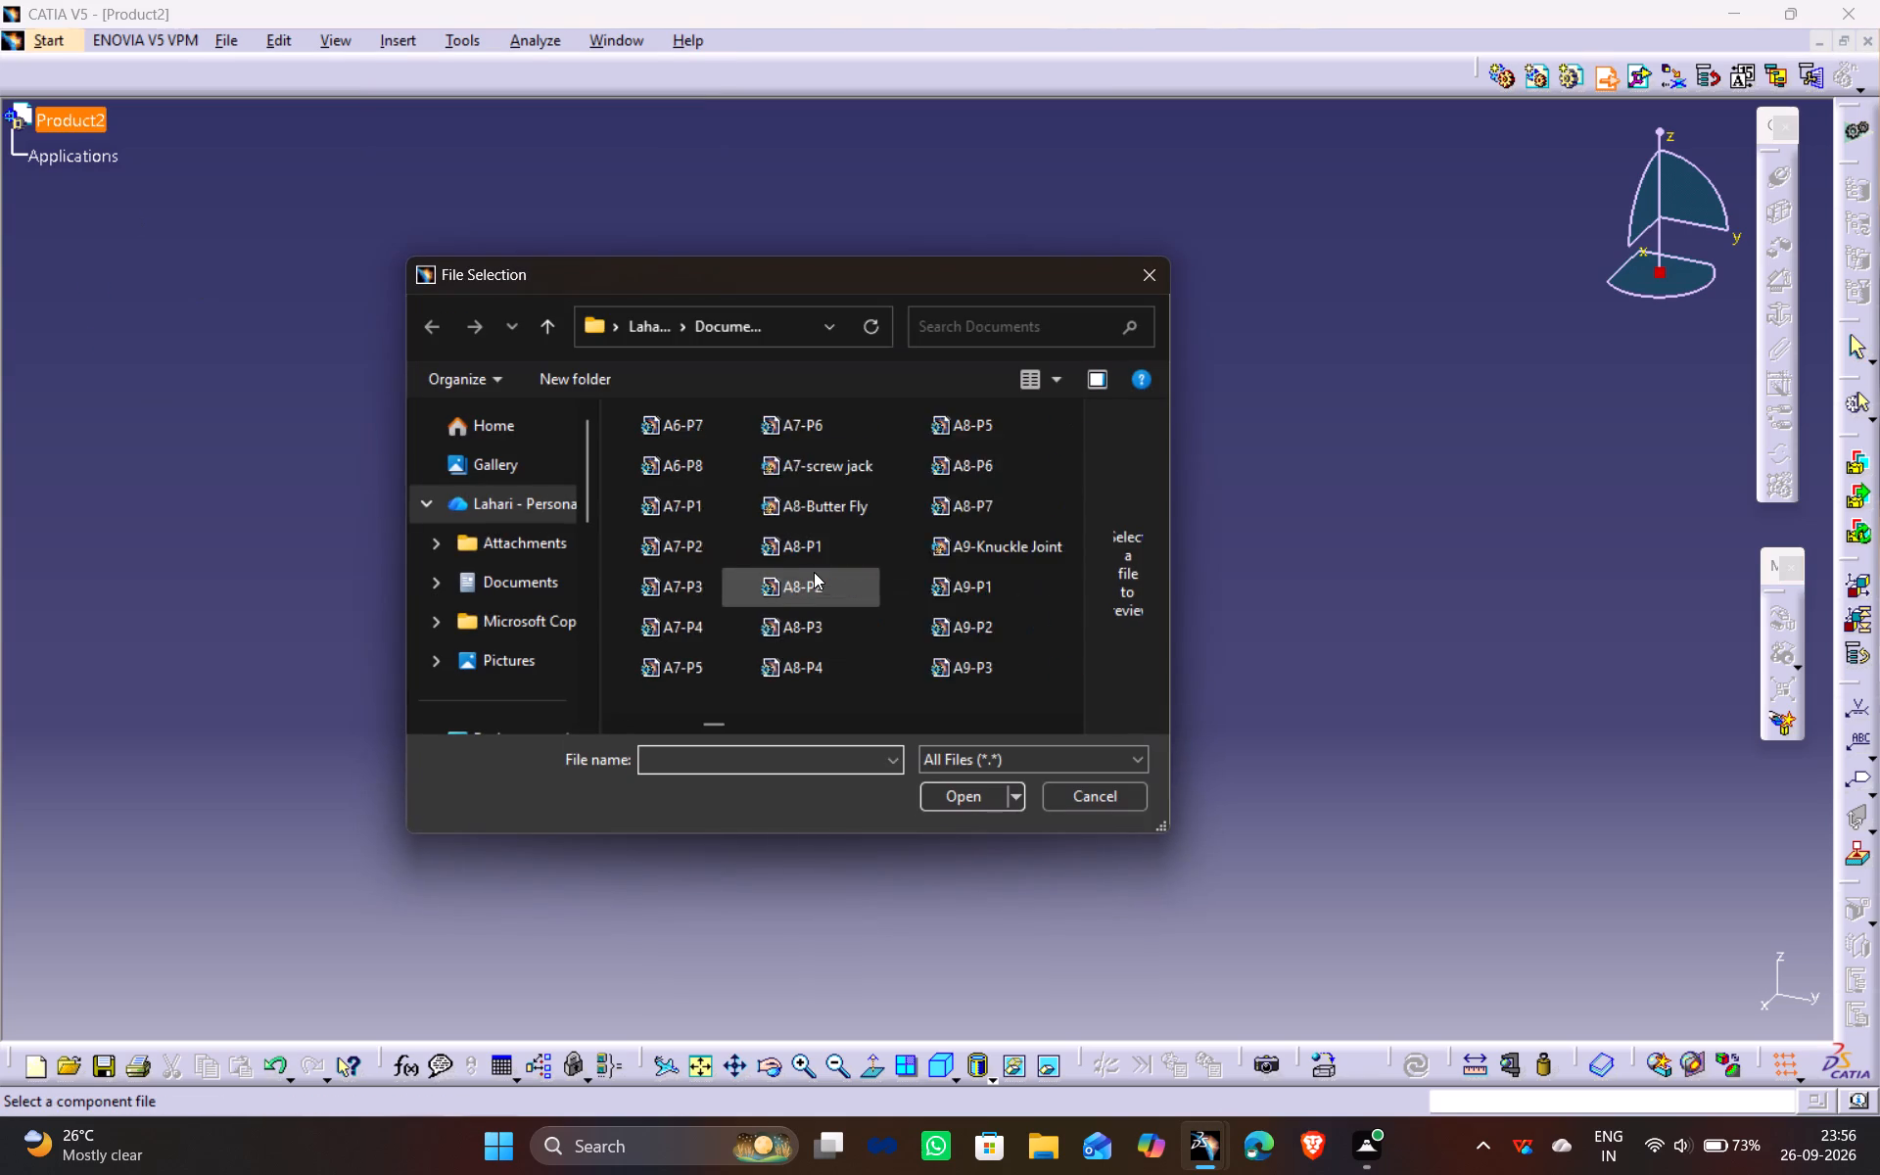
scroll(814, 572, down, 11)
ctrl+click(830, 552)
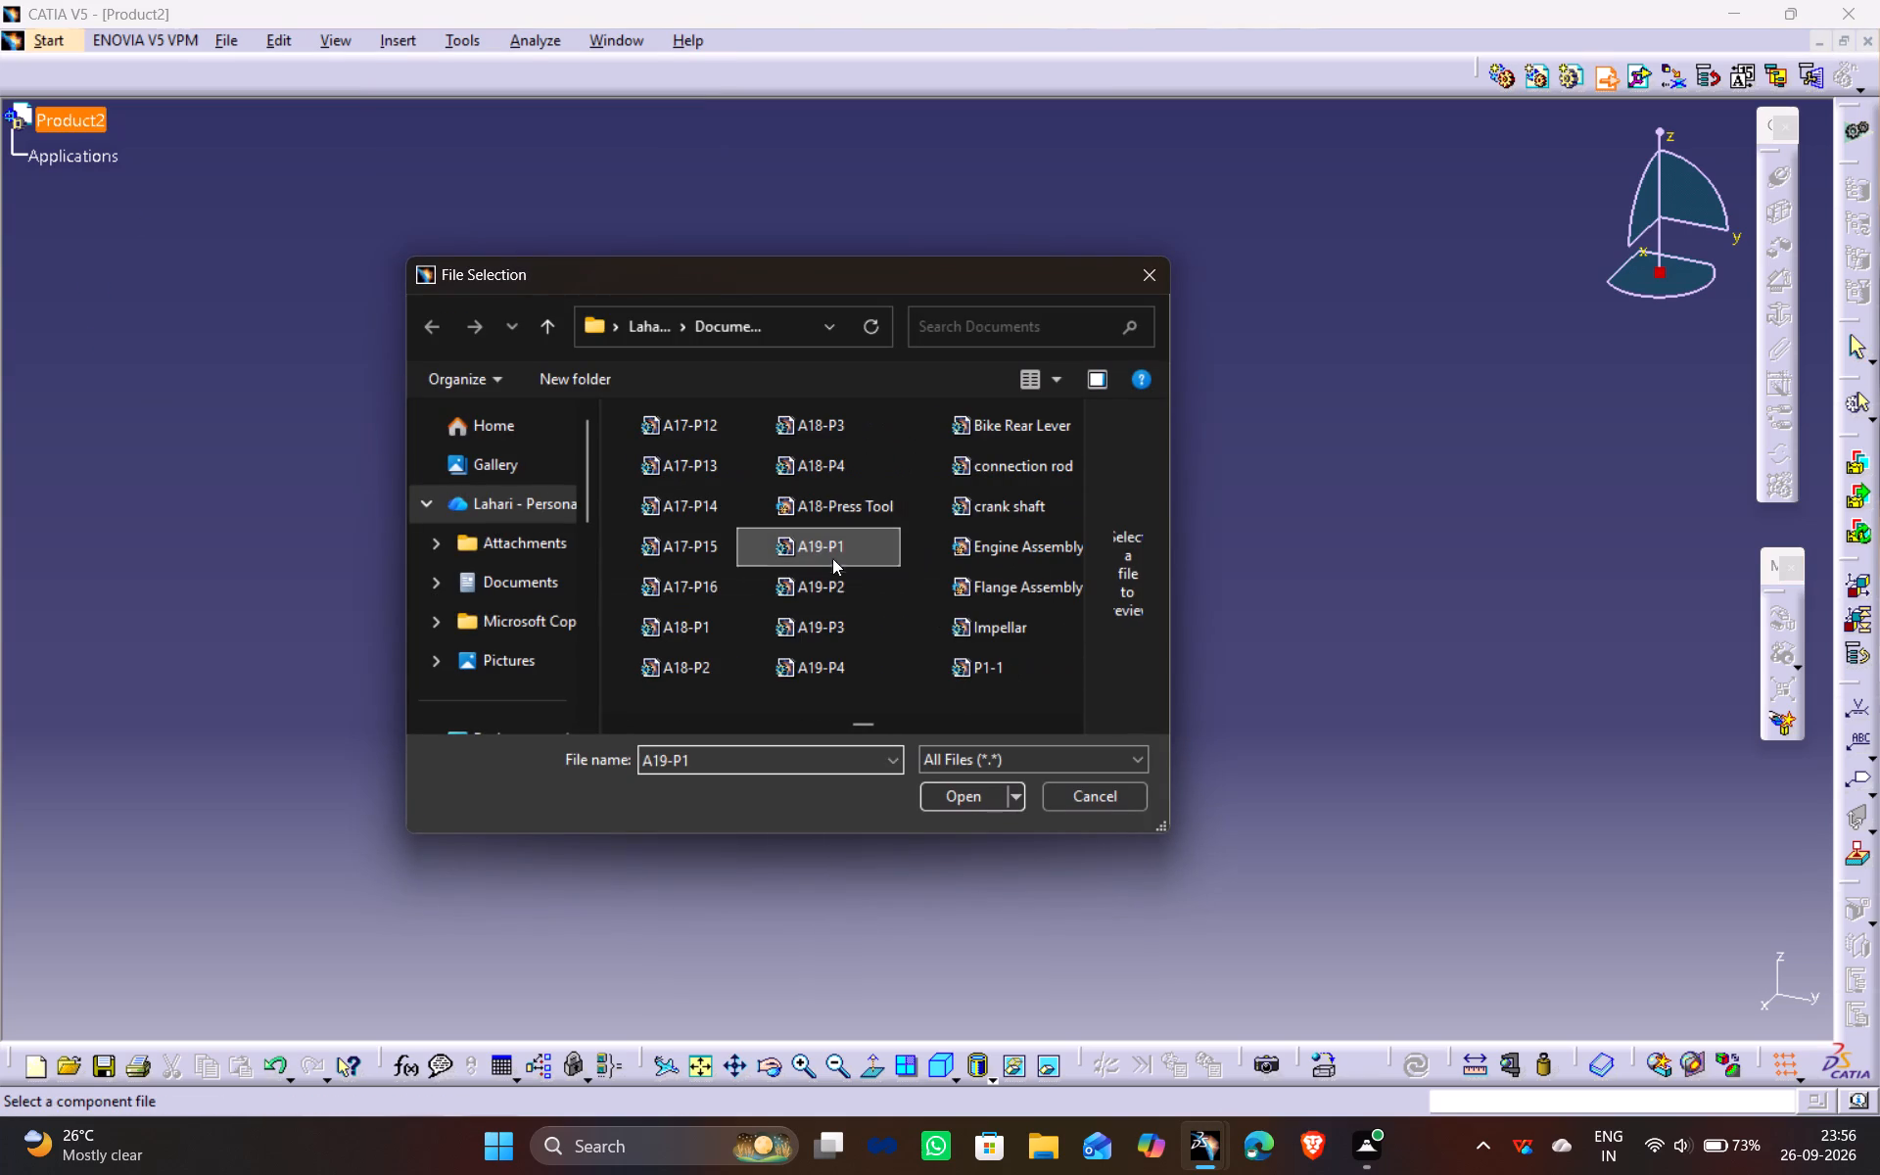
ctrl+click(842, 583)
ctrl+click(842, 632)
ctrl+click(843, 678)
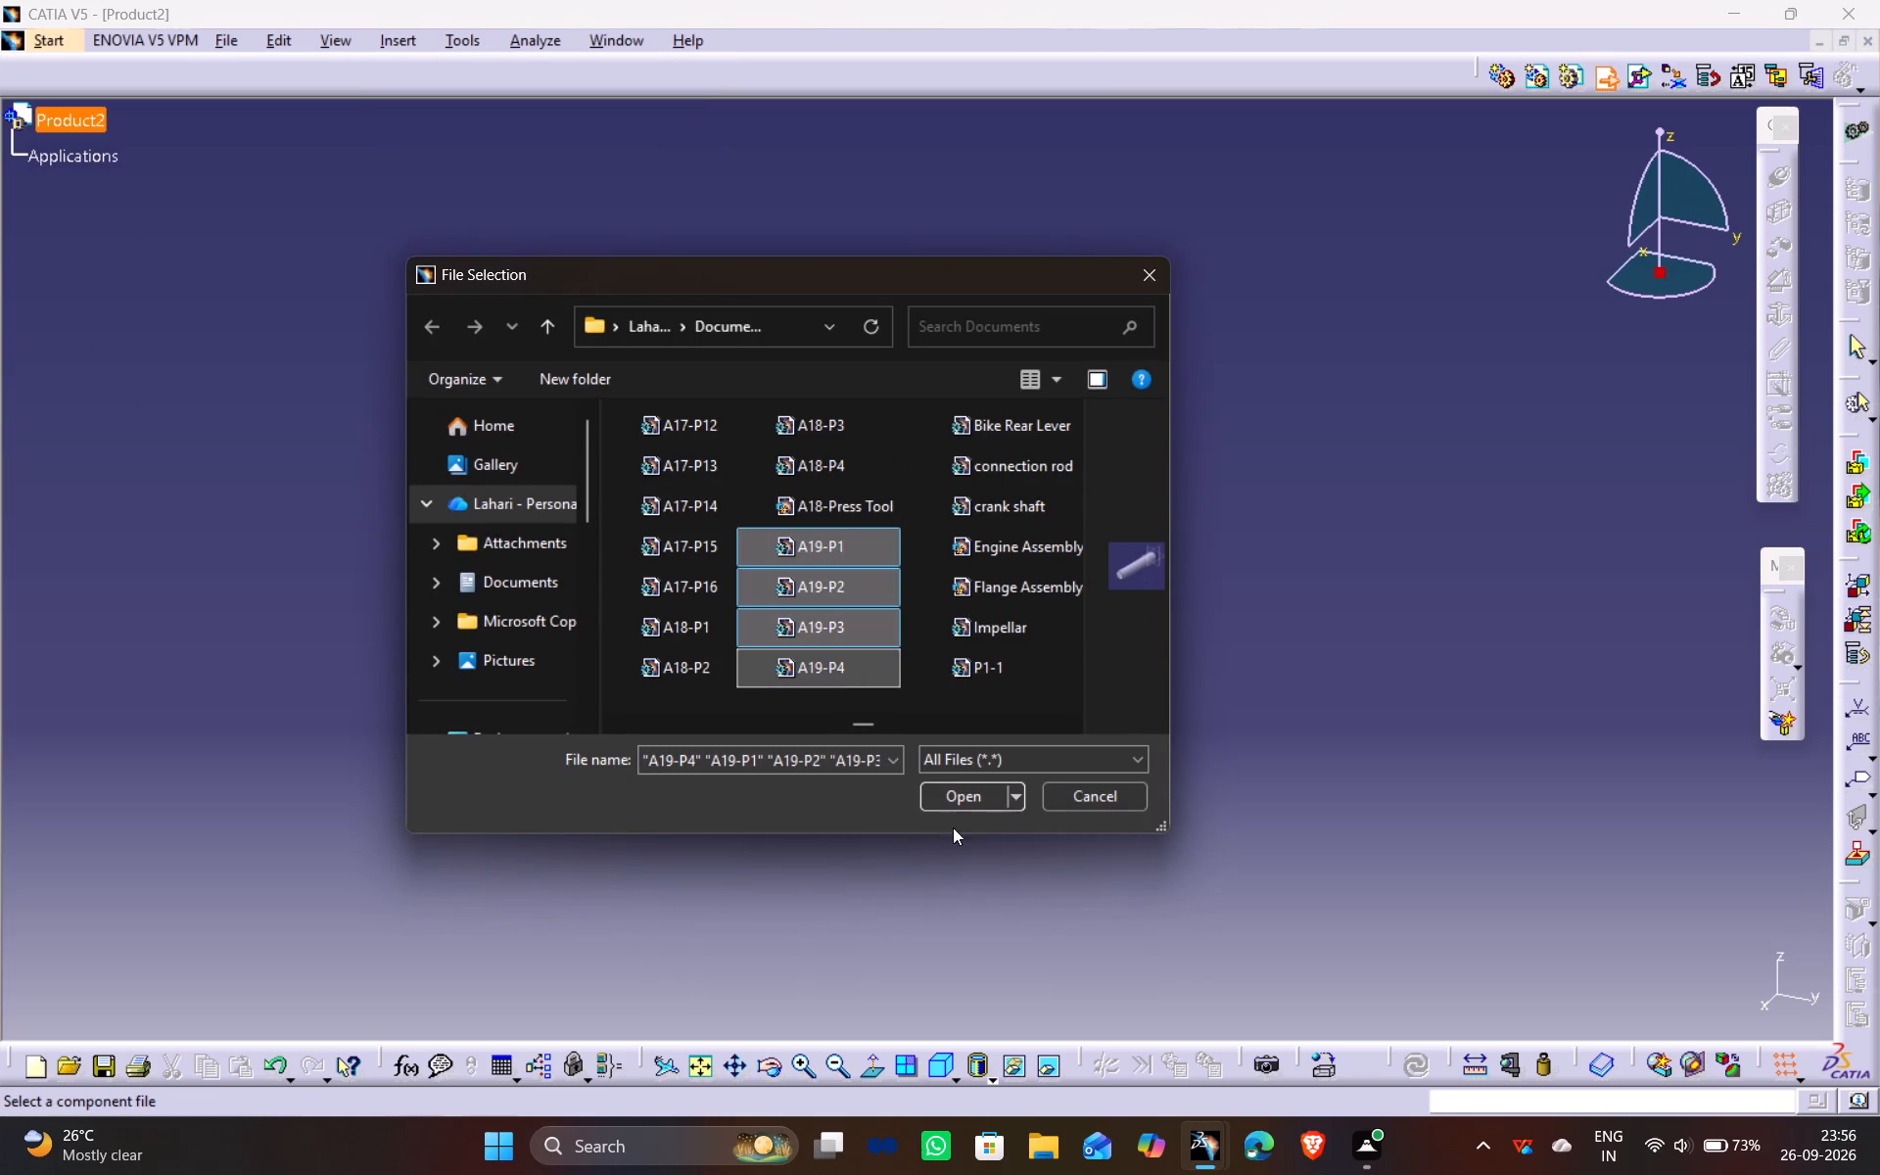
click(959, 791)
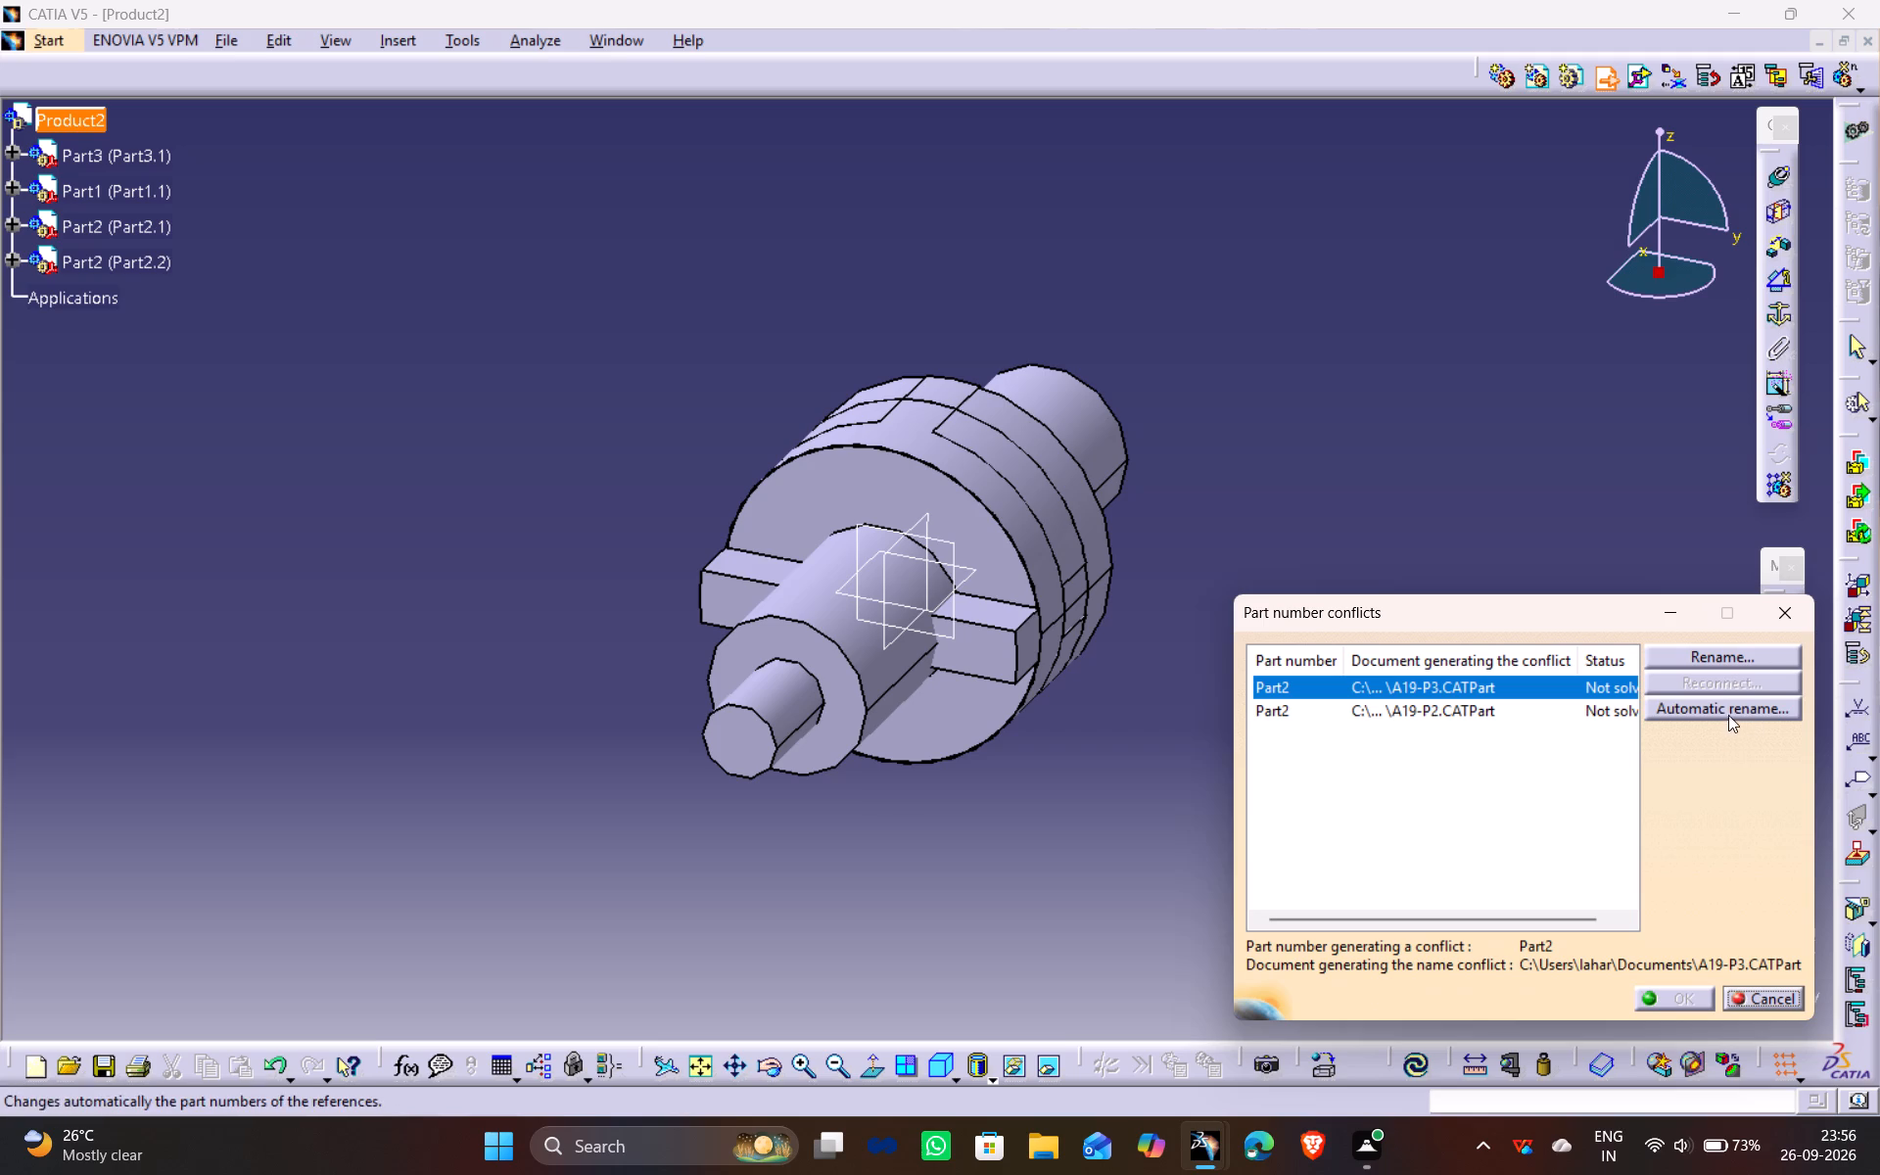
Resolve the Part2 part number conflict with automatic renaming.
click(1728, 709)
click(1655, 993)
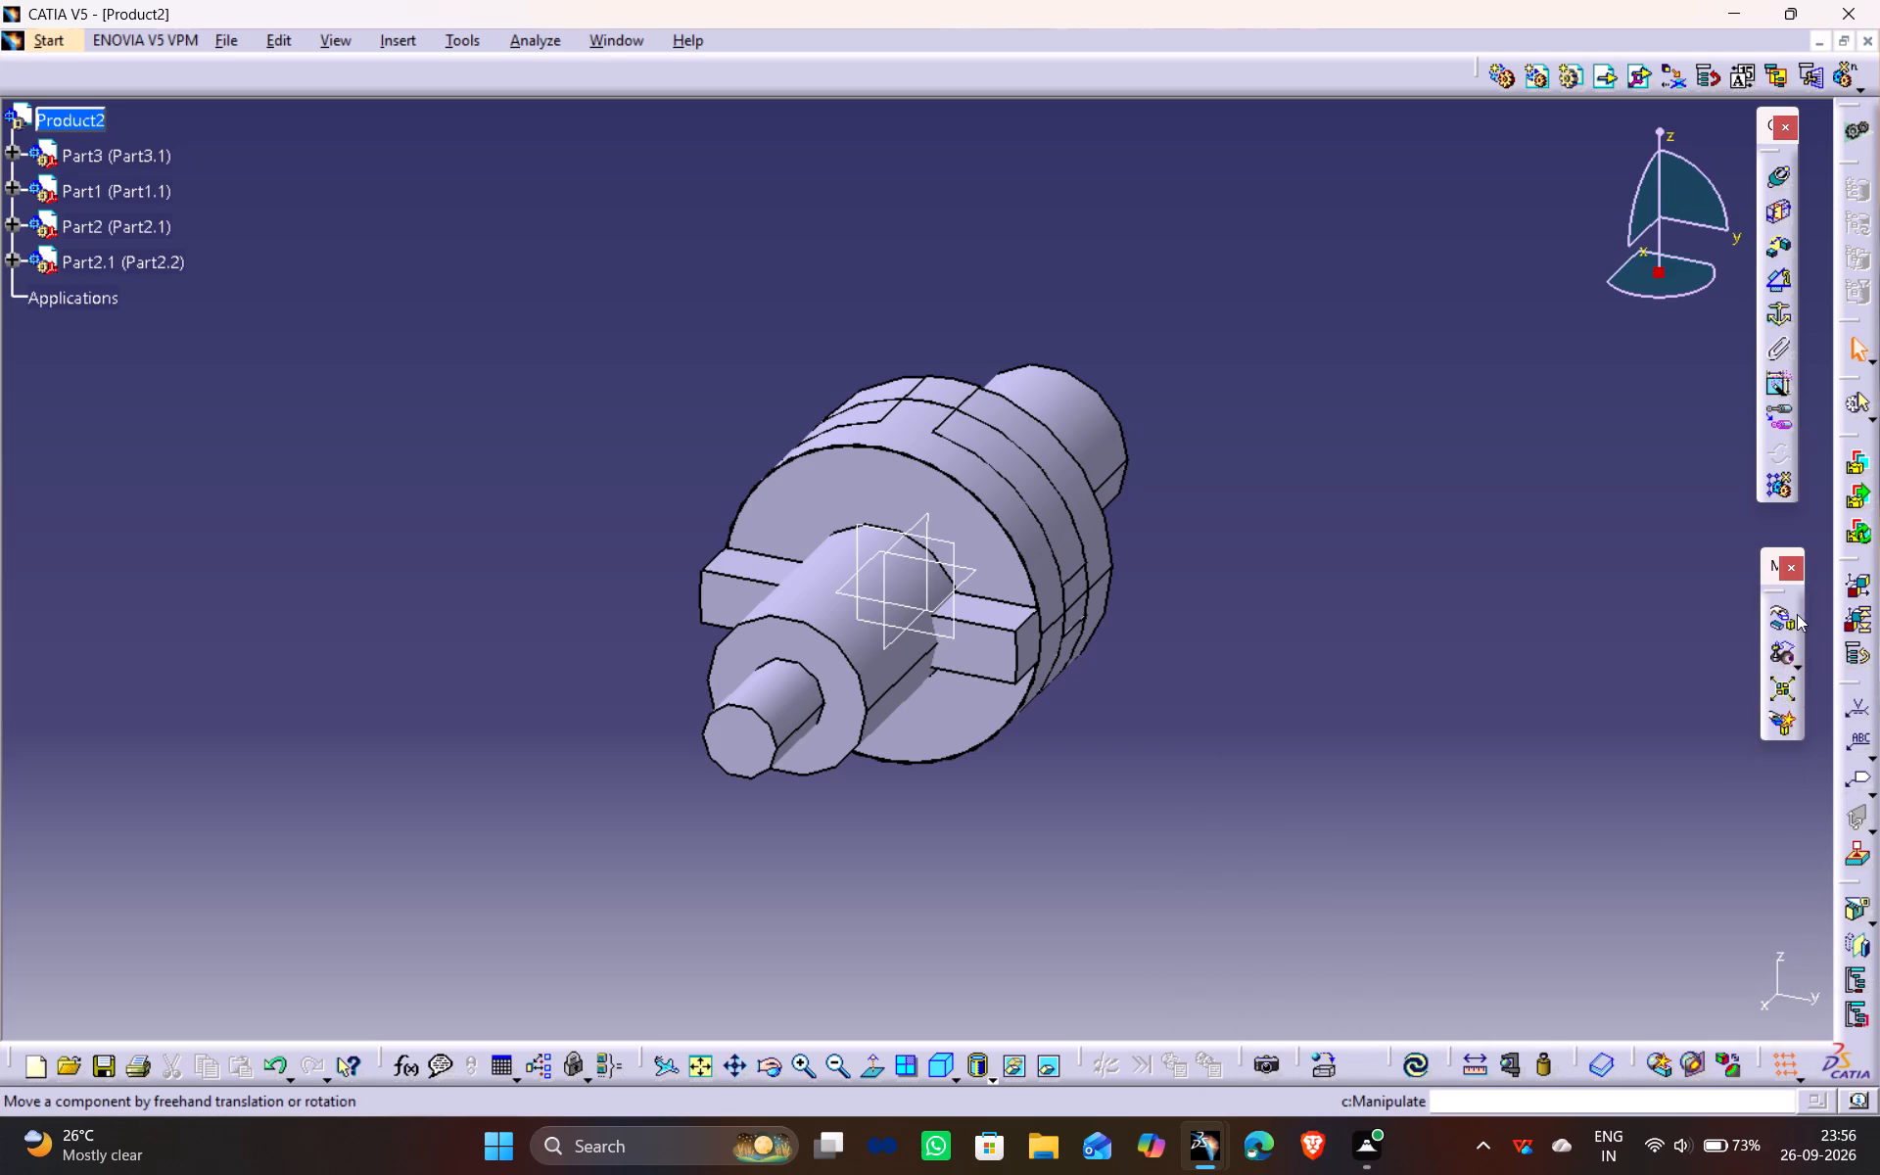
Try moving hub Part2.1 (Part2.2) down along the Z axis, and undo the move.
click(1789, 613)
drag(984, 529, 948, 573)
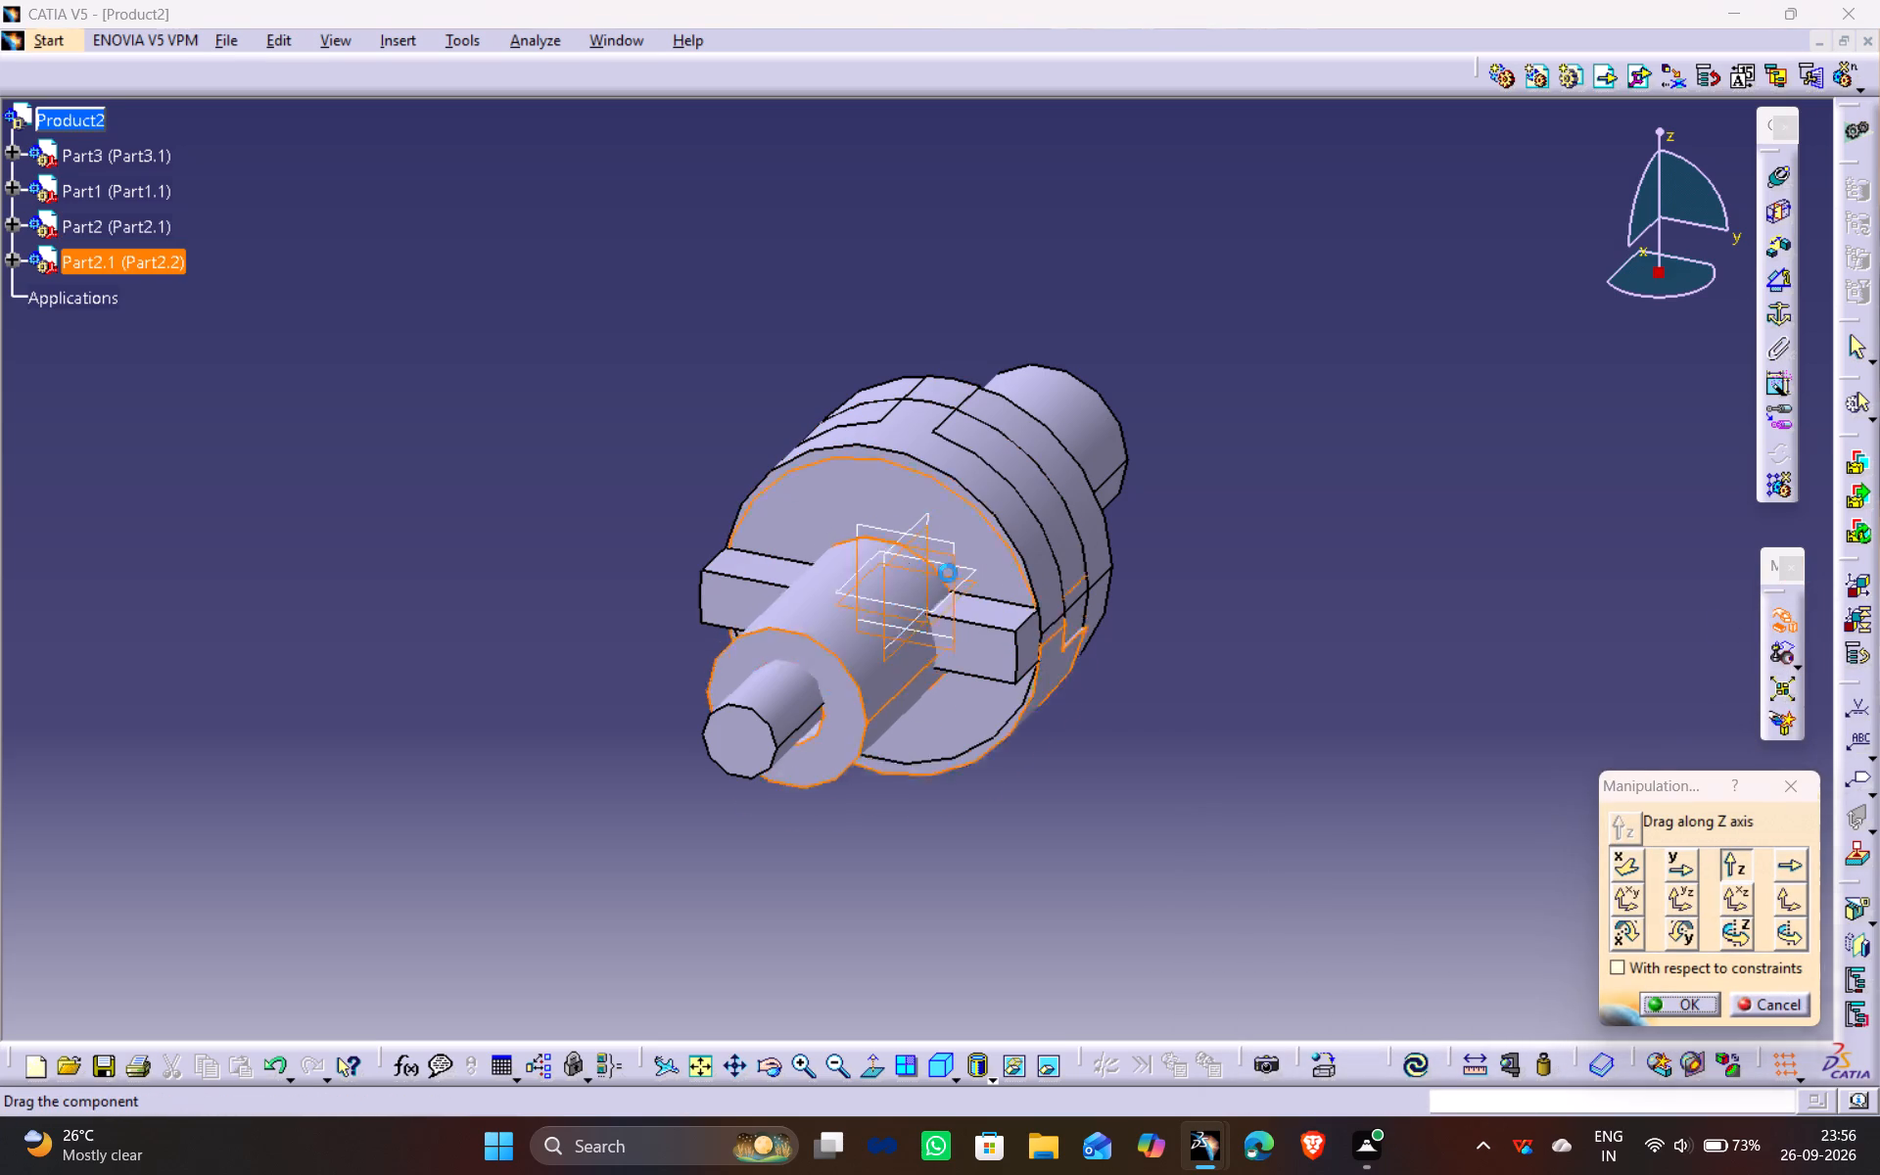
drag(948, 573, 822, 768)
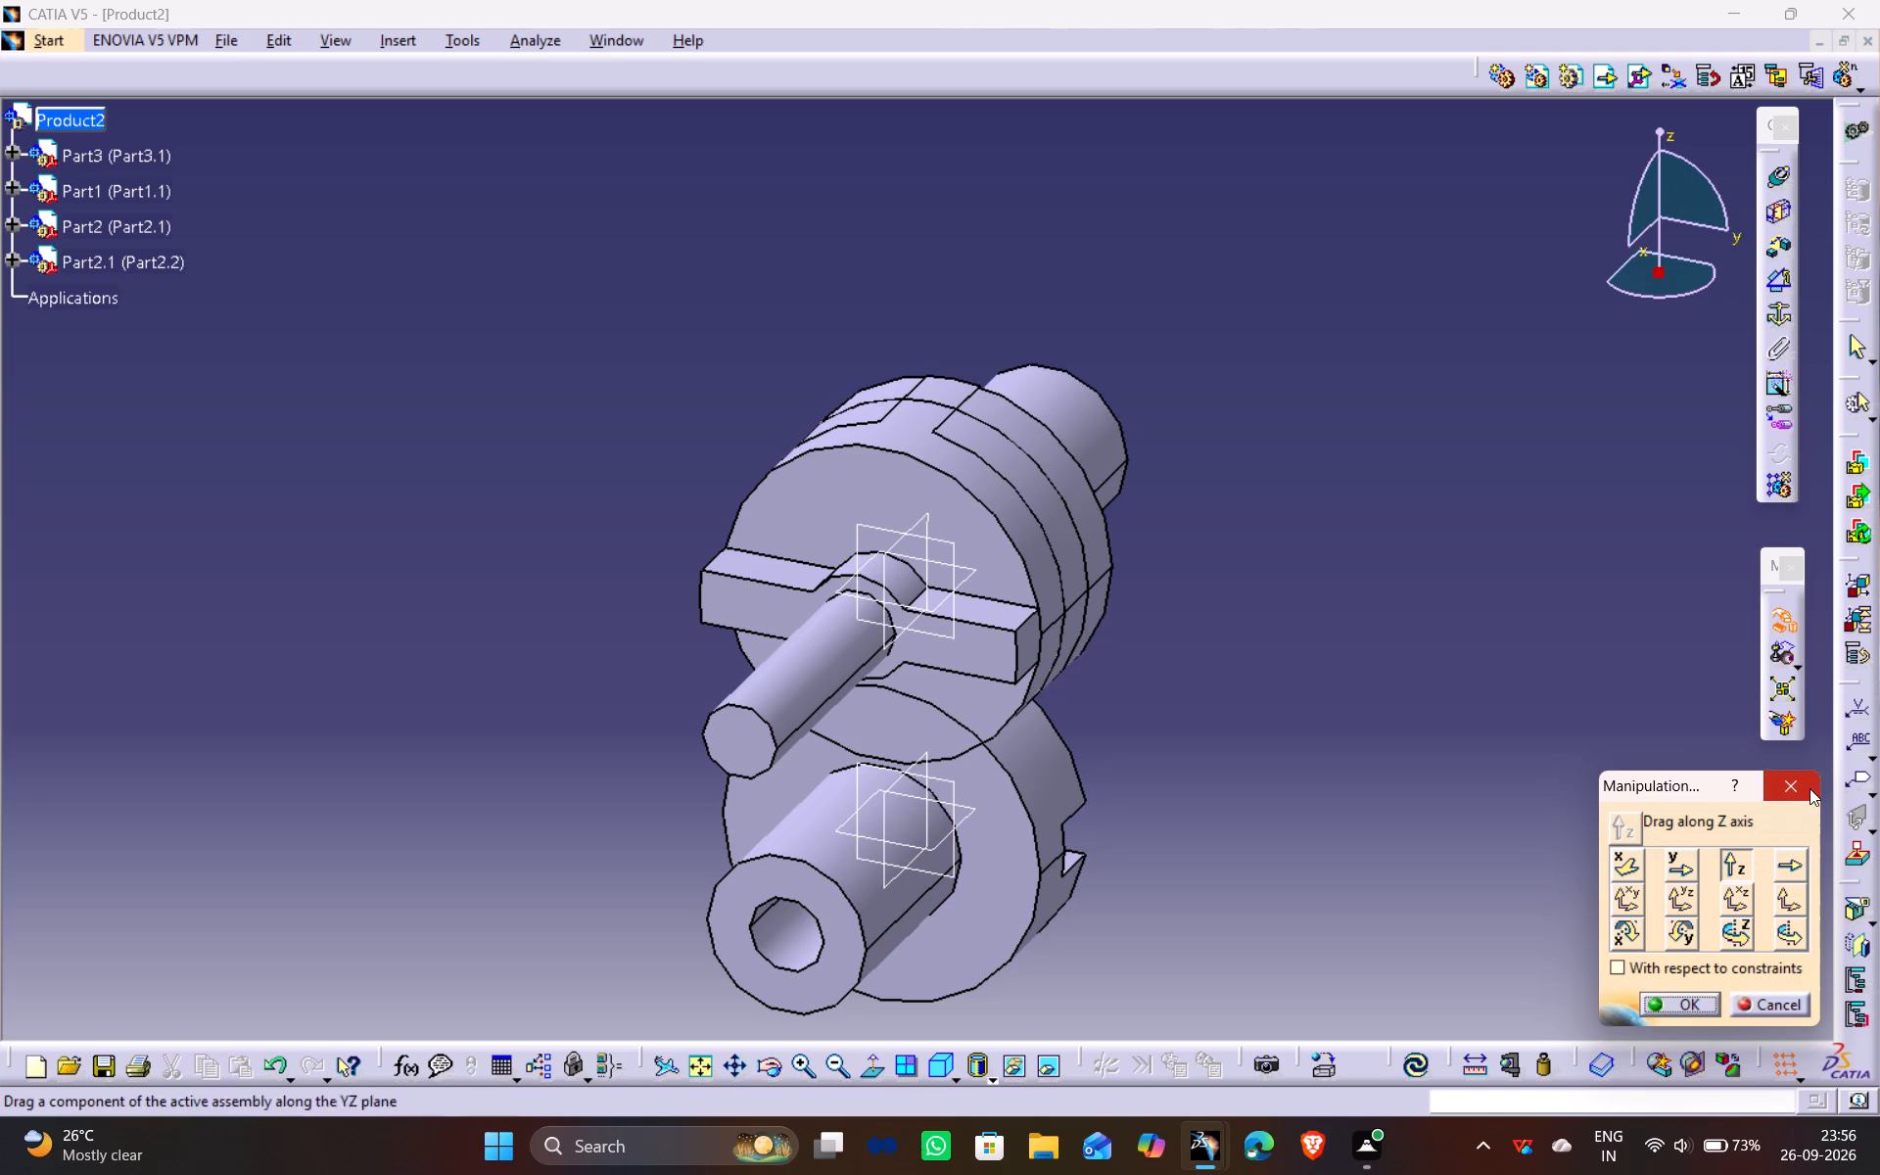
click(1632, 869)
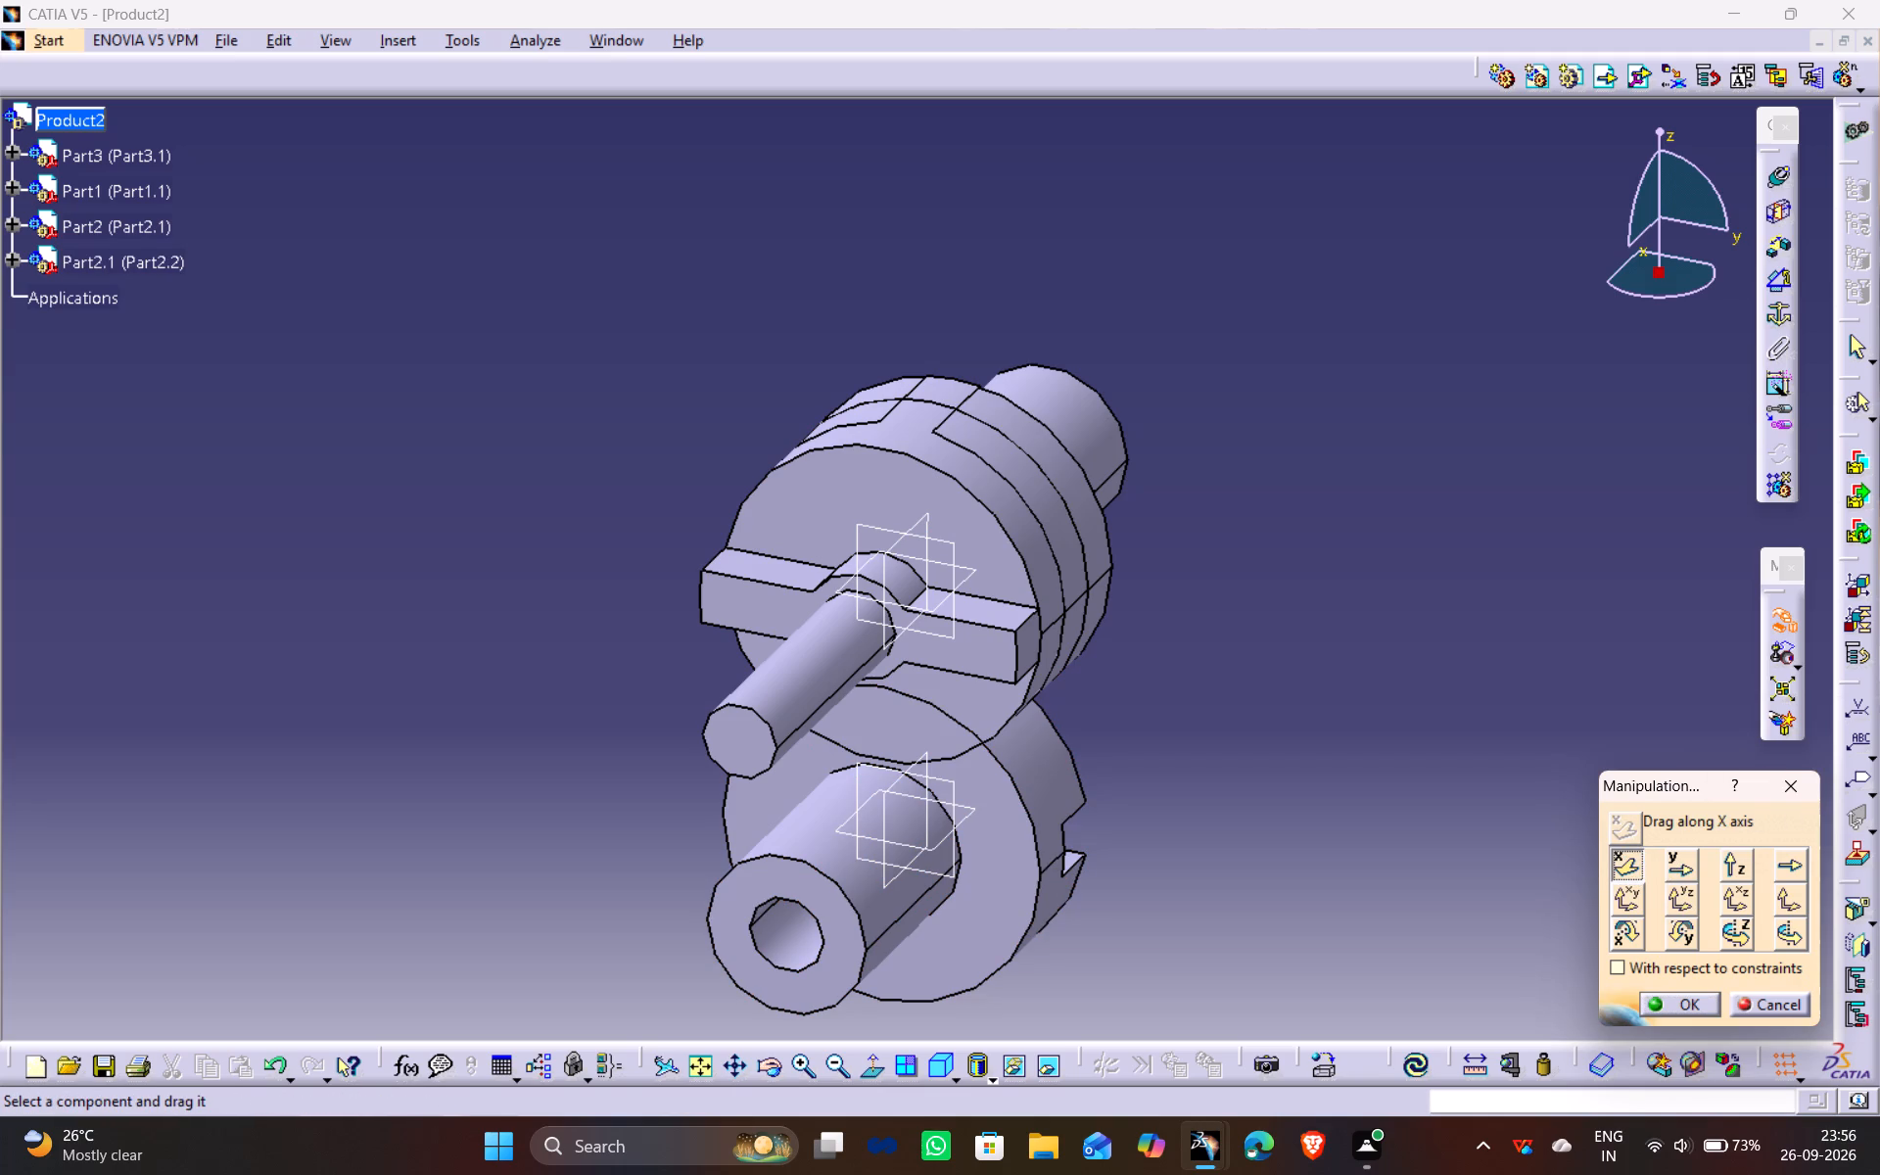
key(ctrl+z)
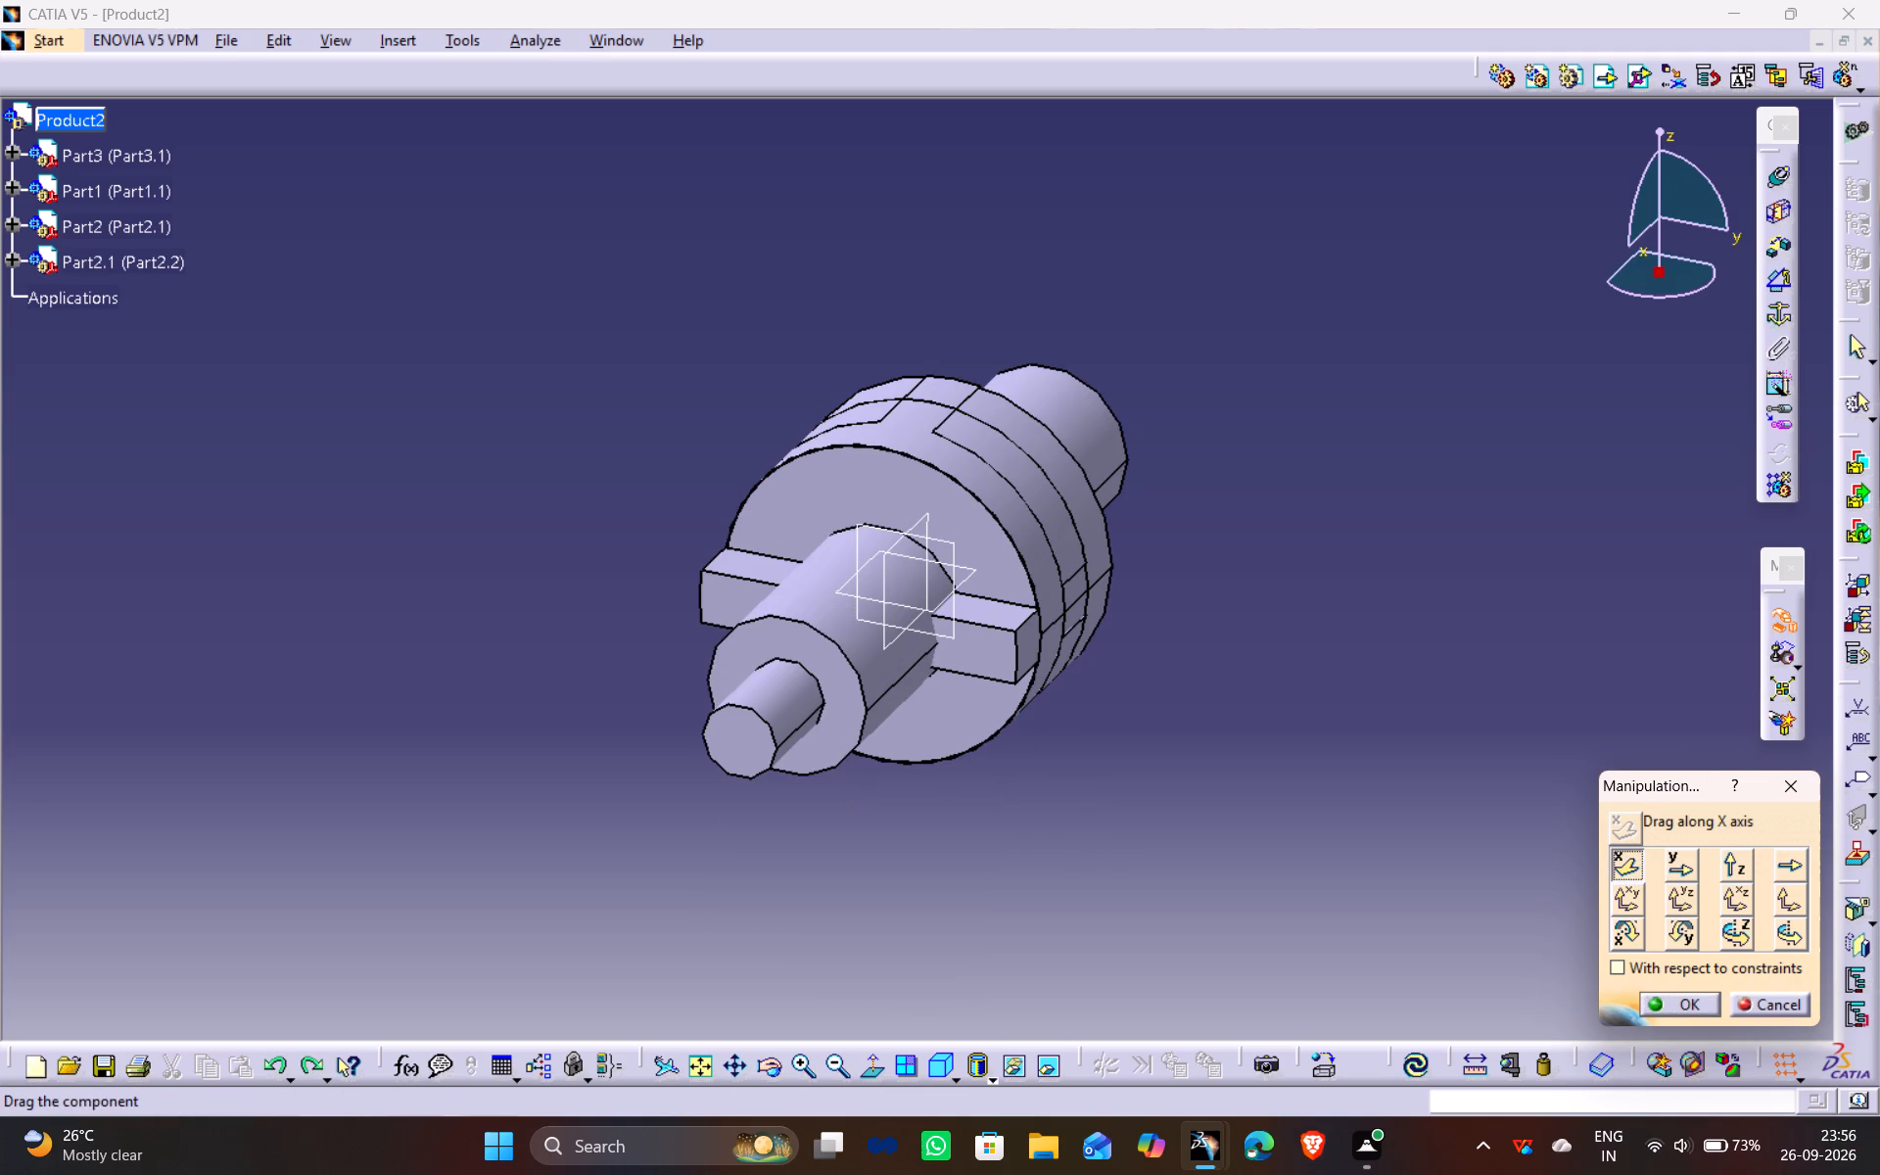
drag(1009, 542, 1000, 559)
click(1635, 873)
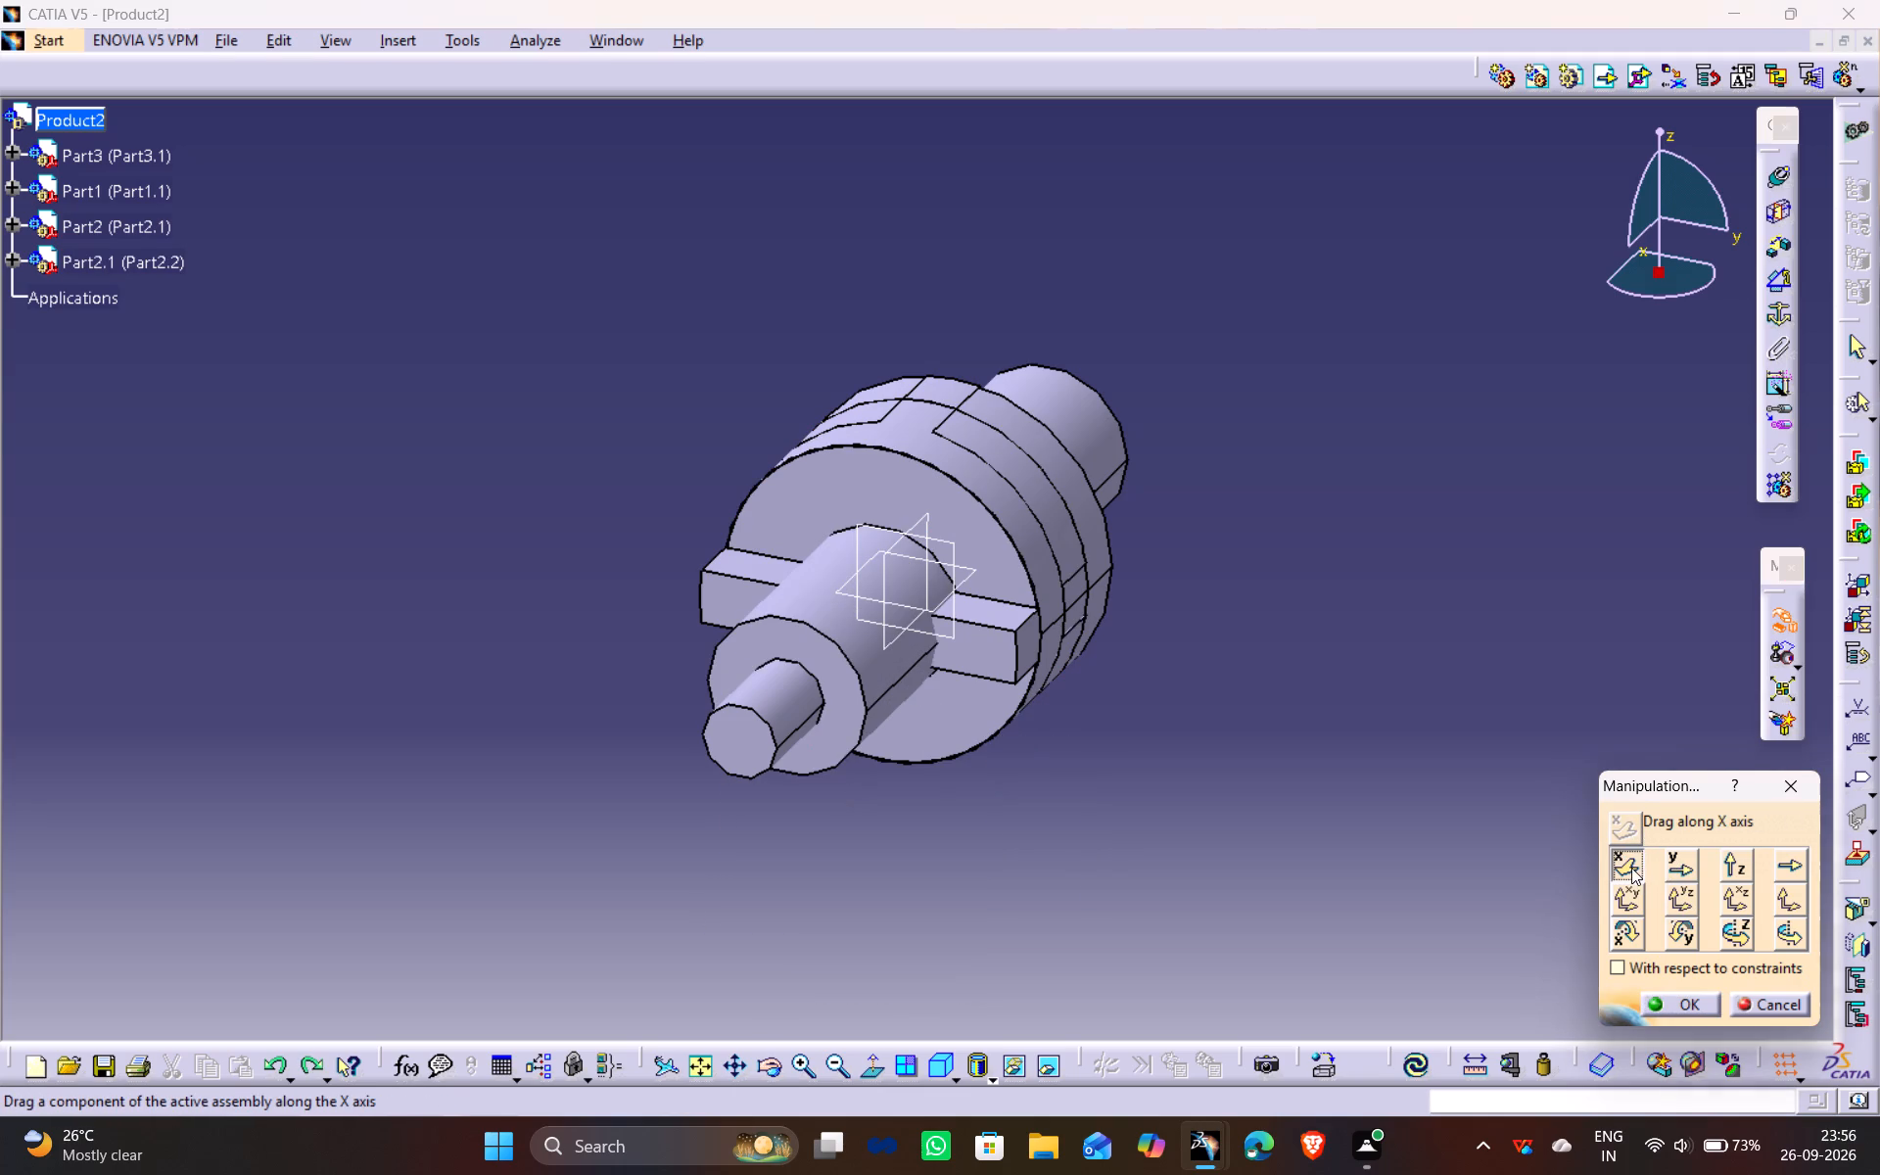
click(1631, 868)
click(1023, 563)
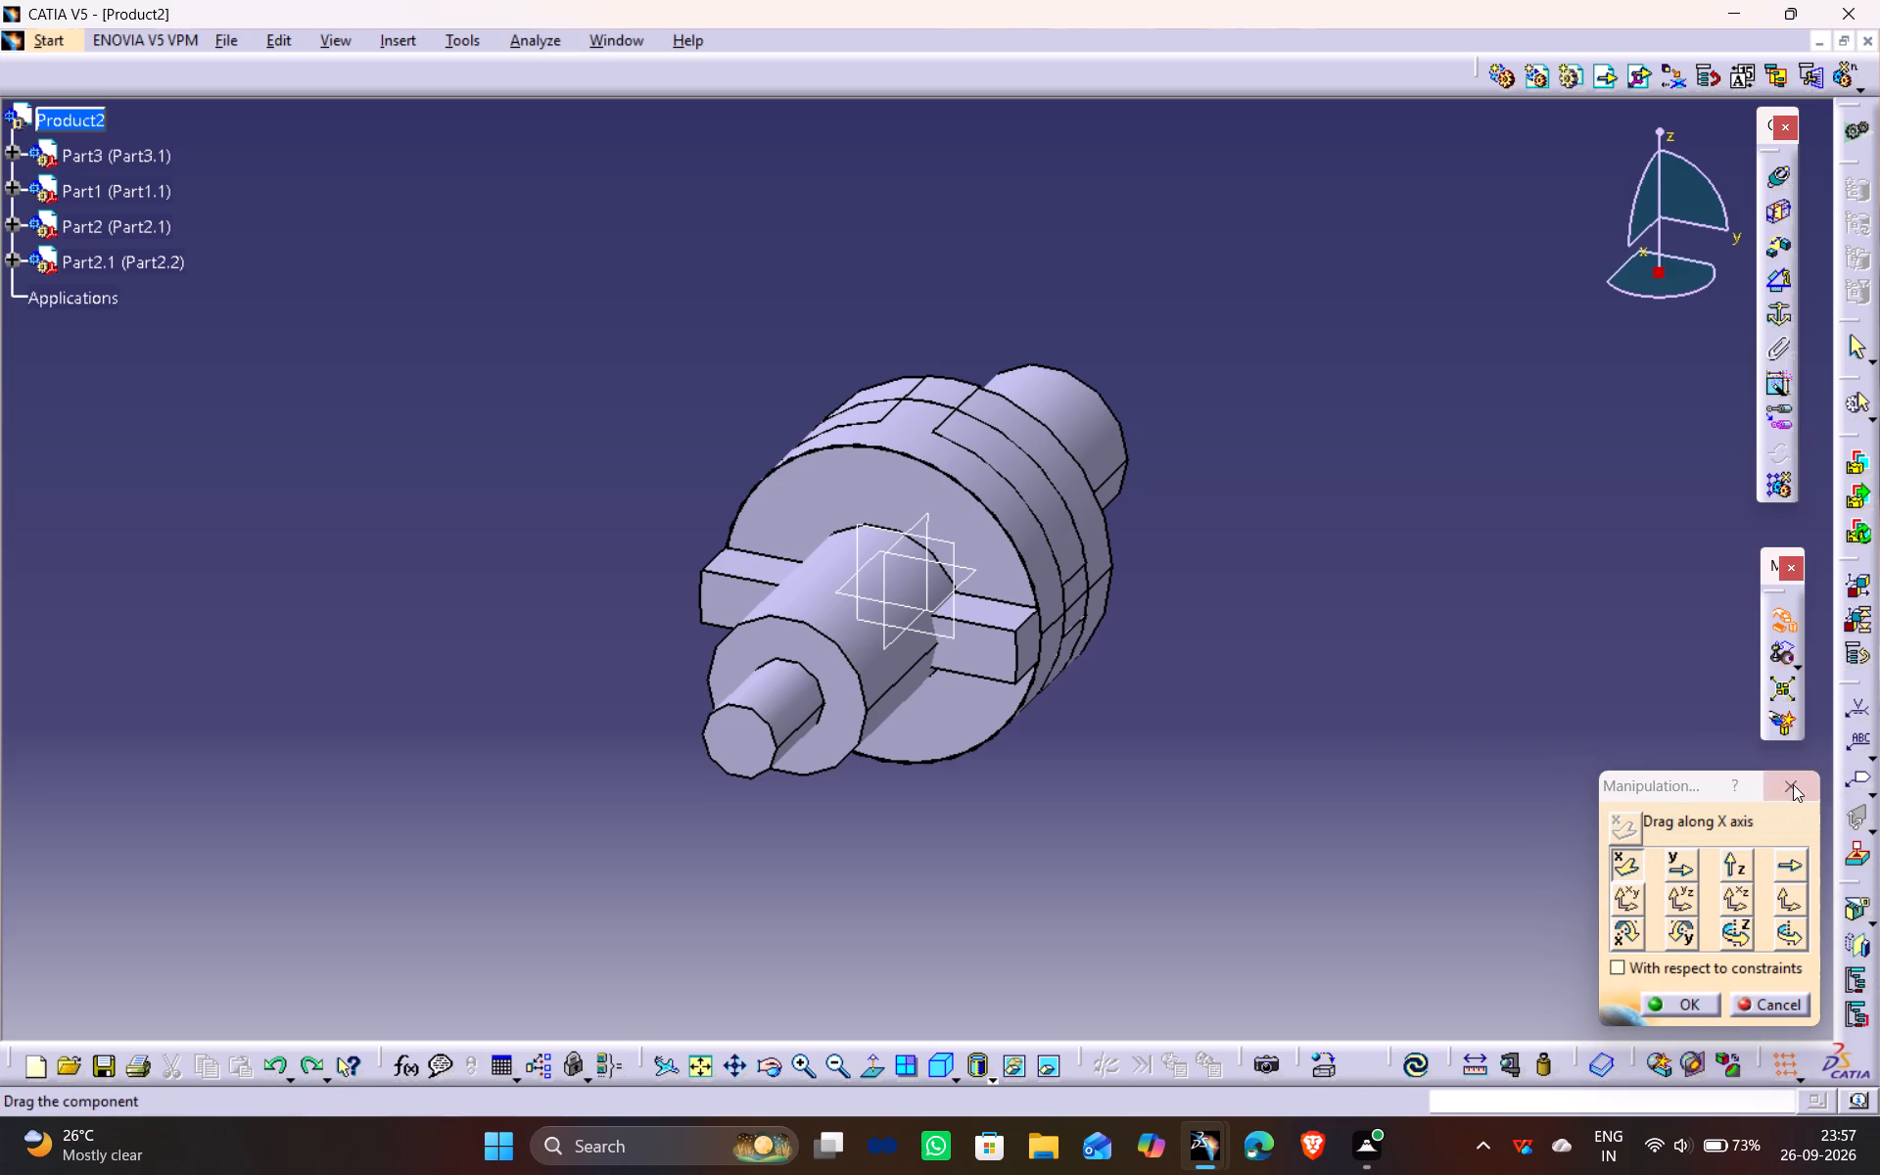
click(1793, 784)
Separate the components along the X axis, moving both slotted hubs and the pin clear of the middle disc.
click(1784, 615)
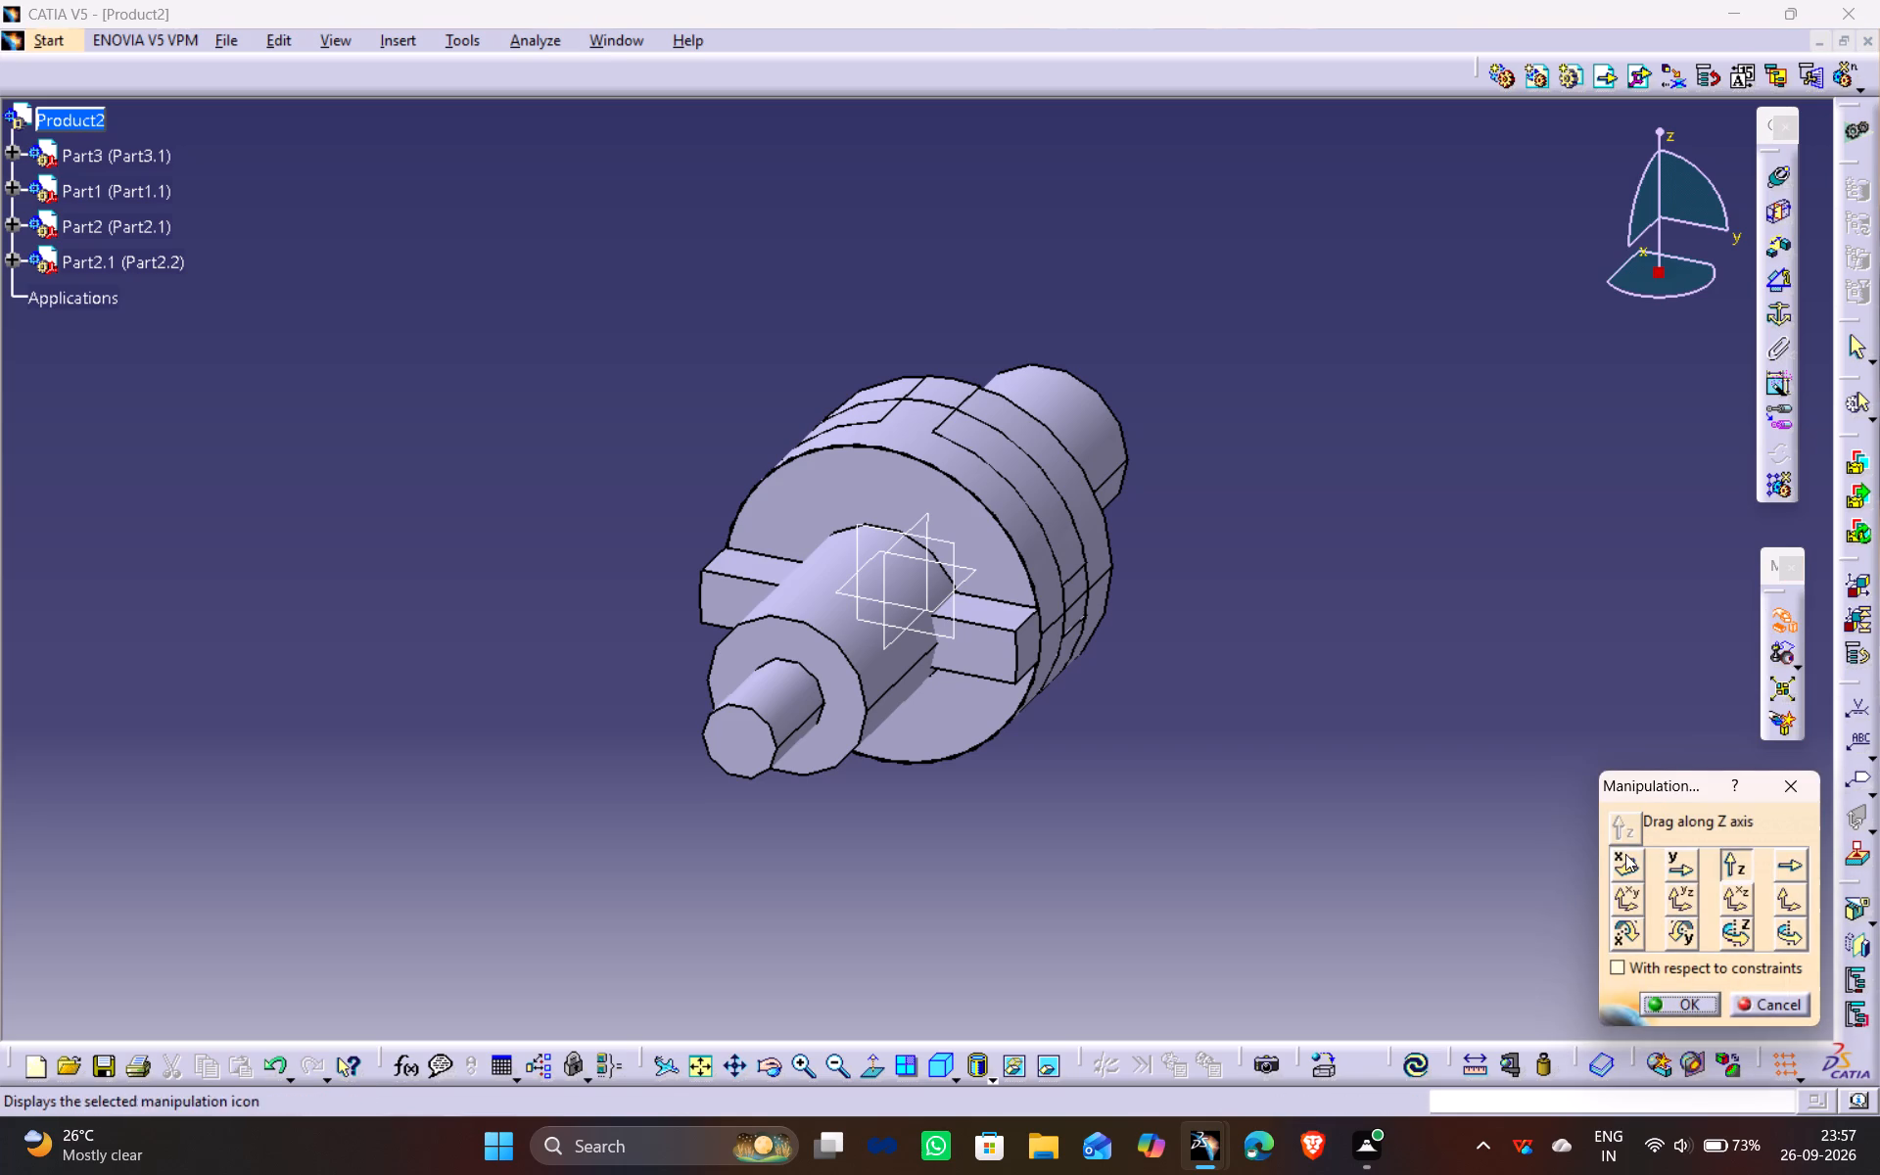
click(1625, 854)
drag(1034, 584, 712, 854)
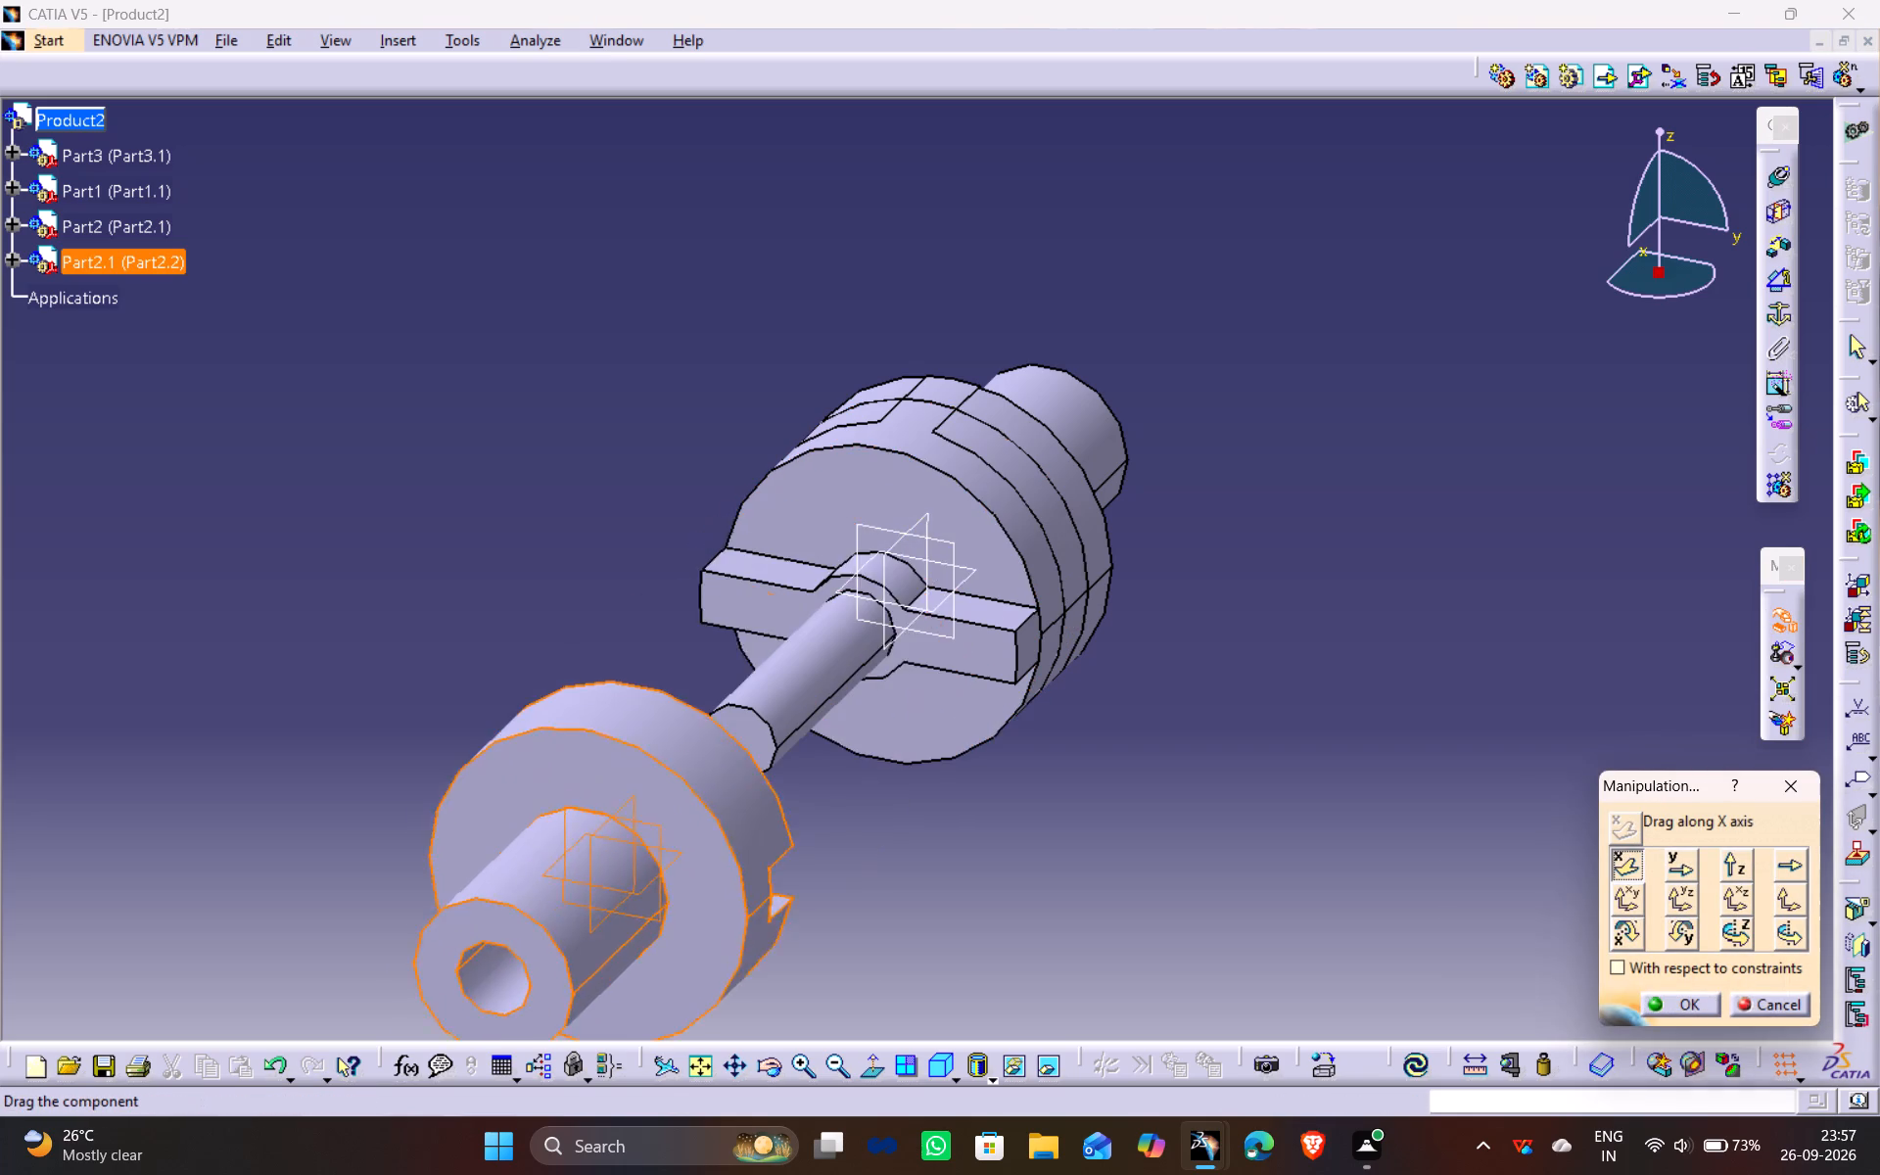
drag(712, 854, 693, 871)
drag(1067, 456, 1282, 237)
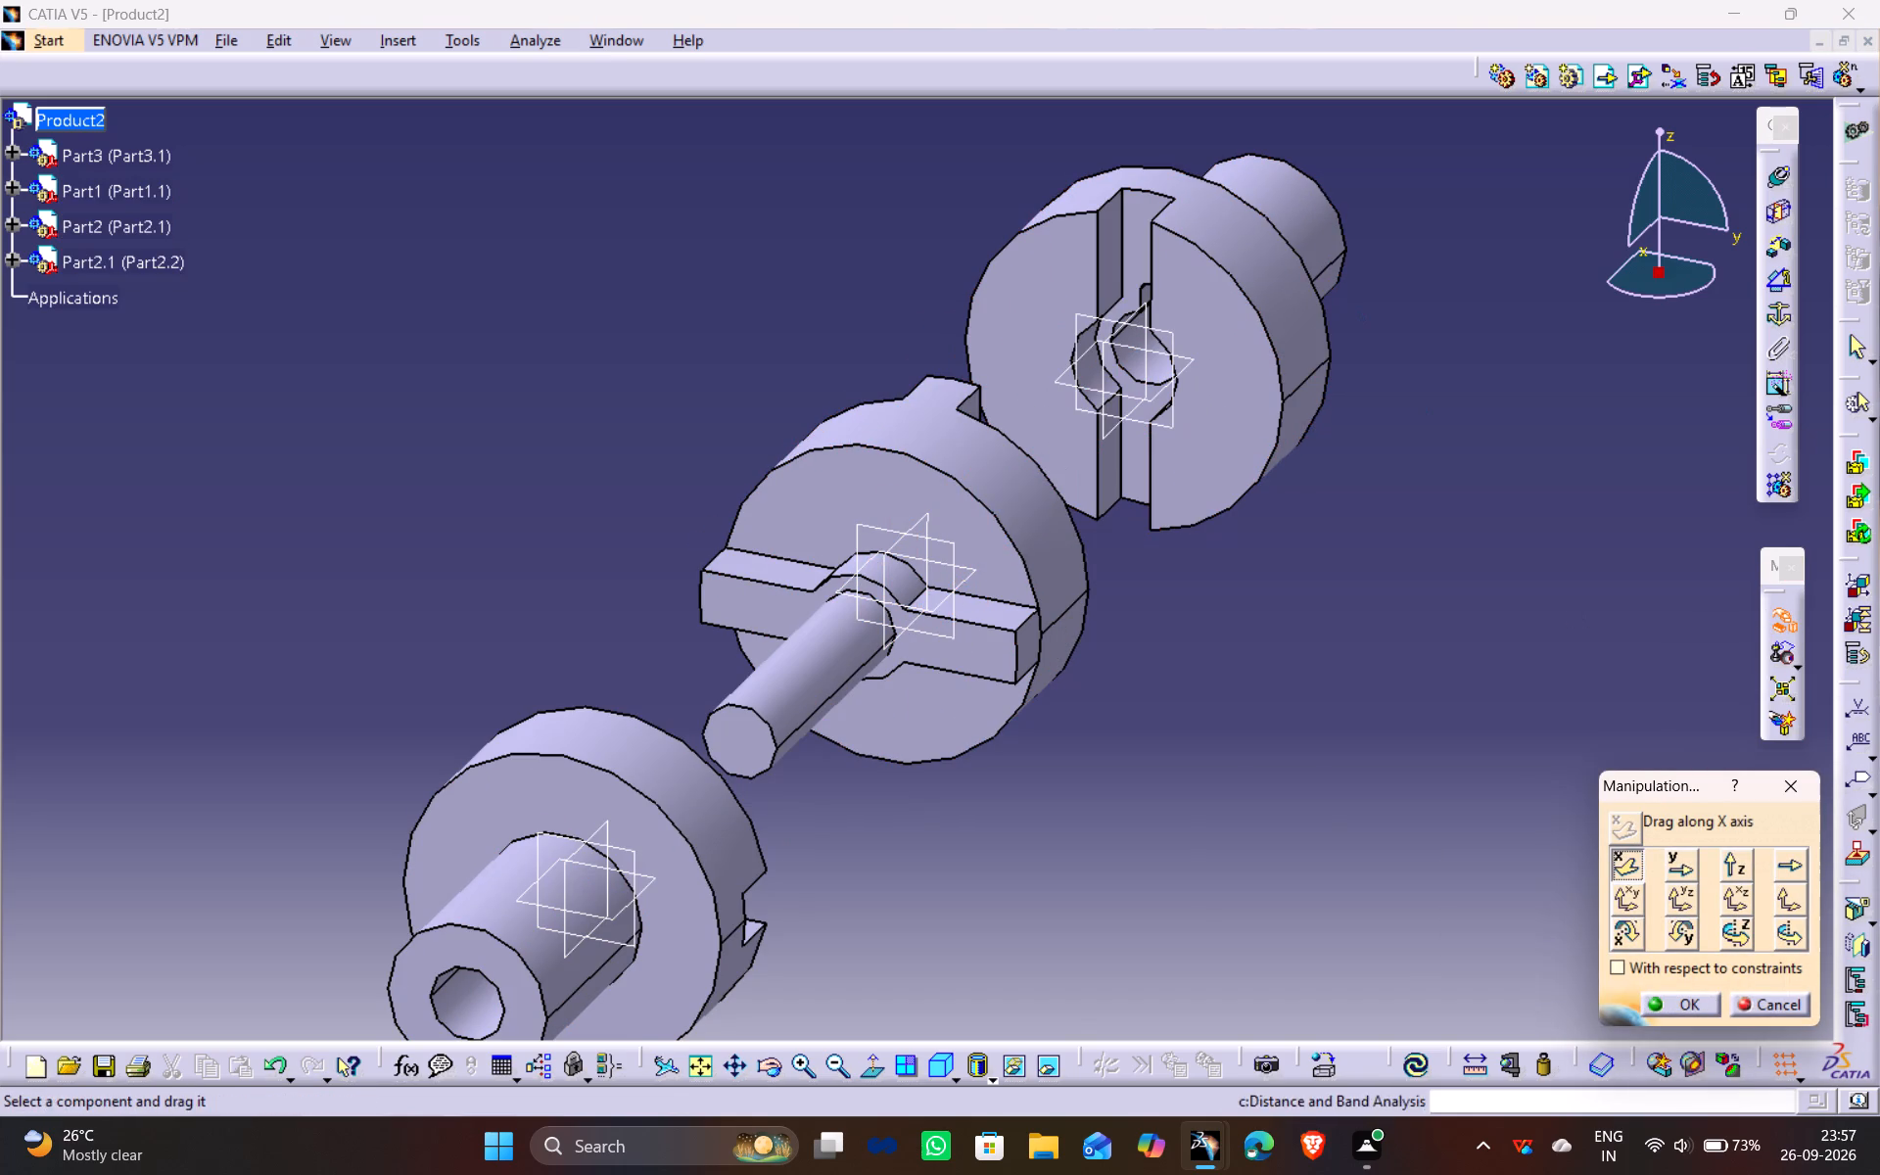
drag(810, 696, 1596, 144)
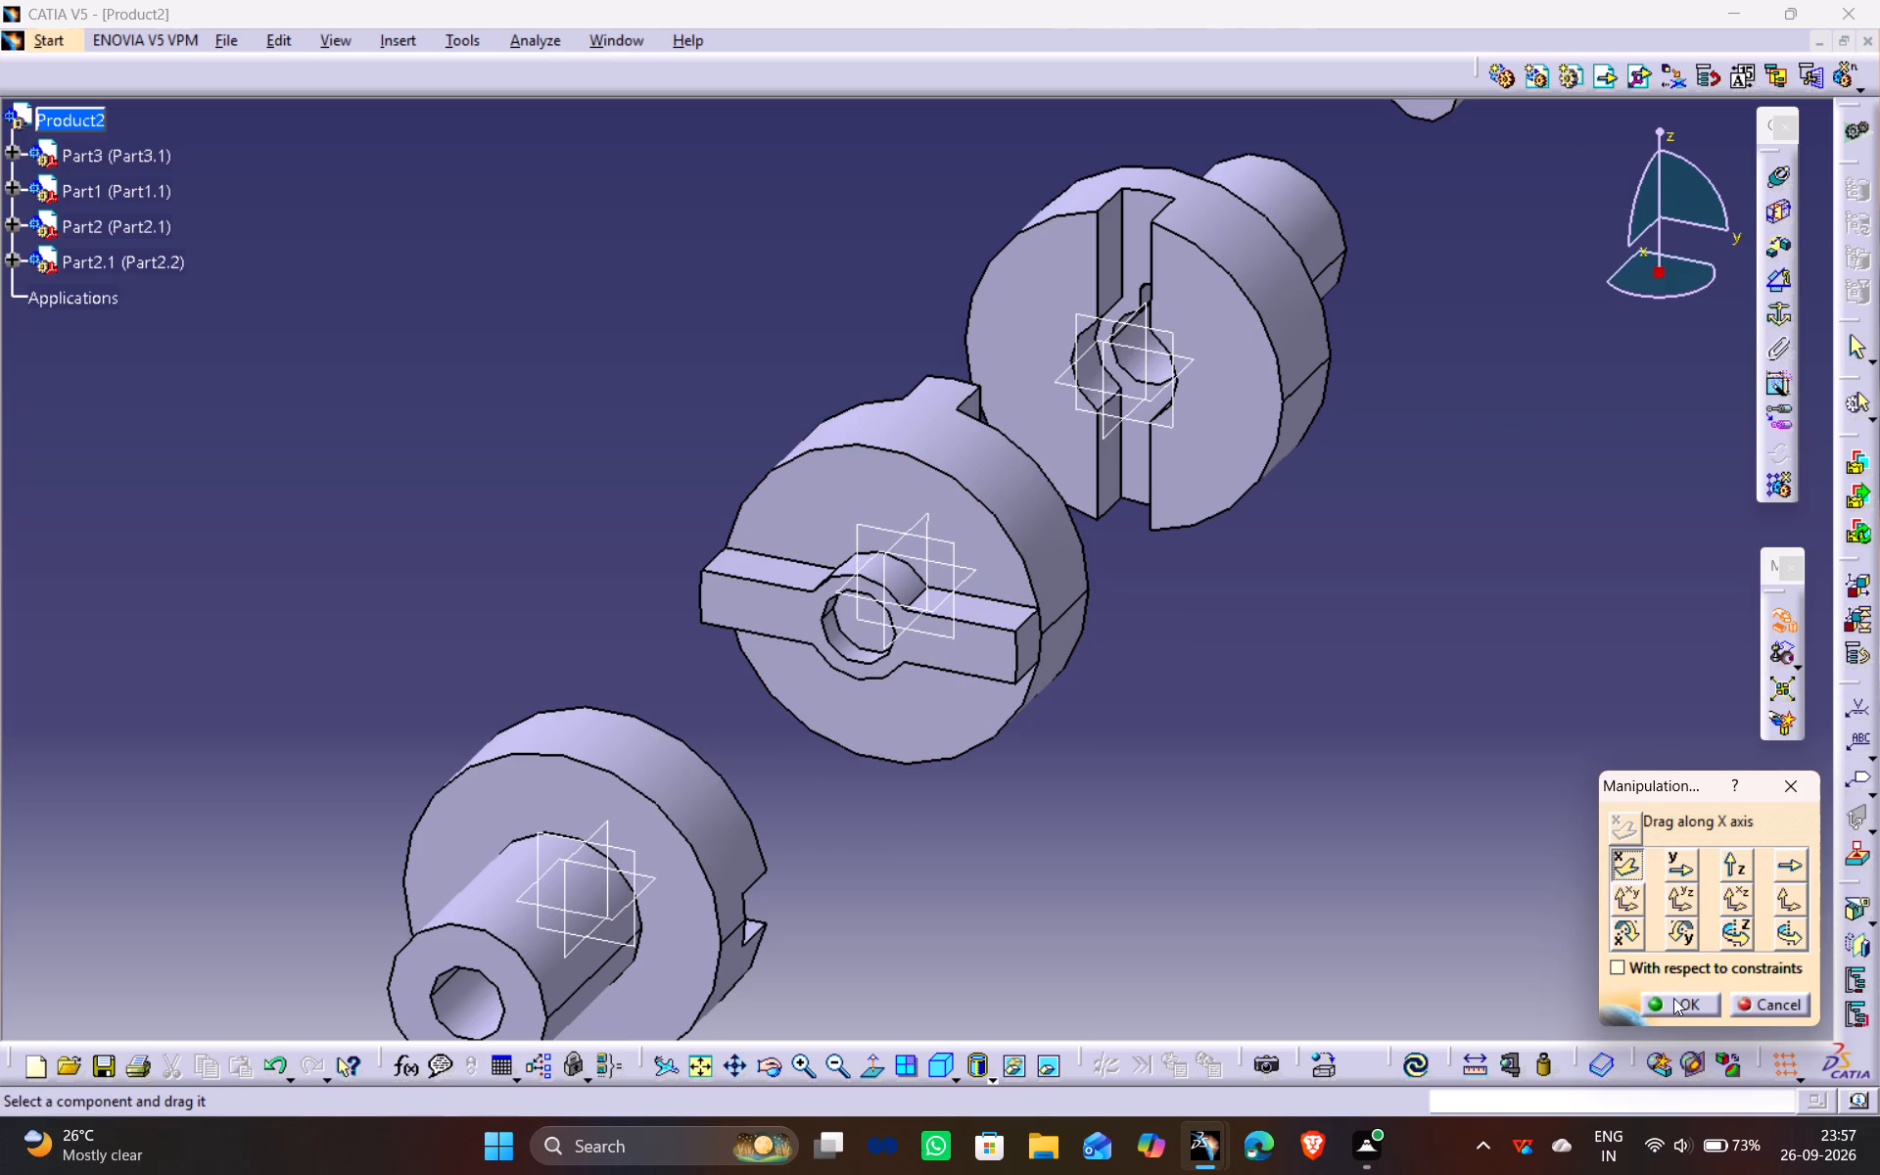
drag(1689, 1006, 1684, 995)
click(1516, 597)
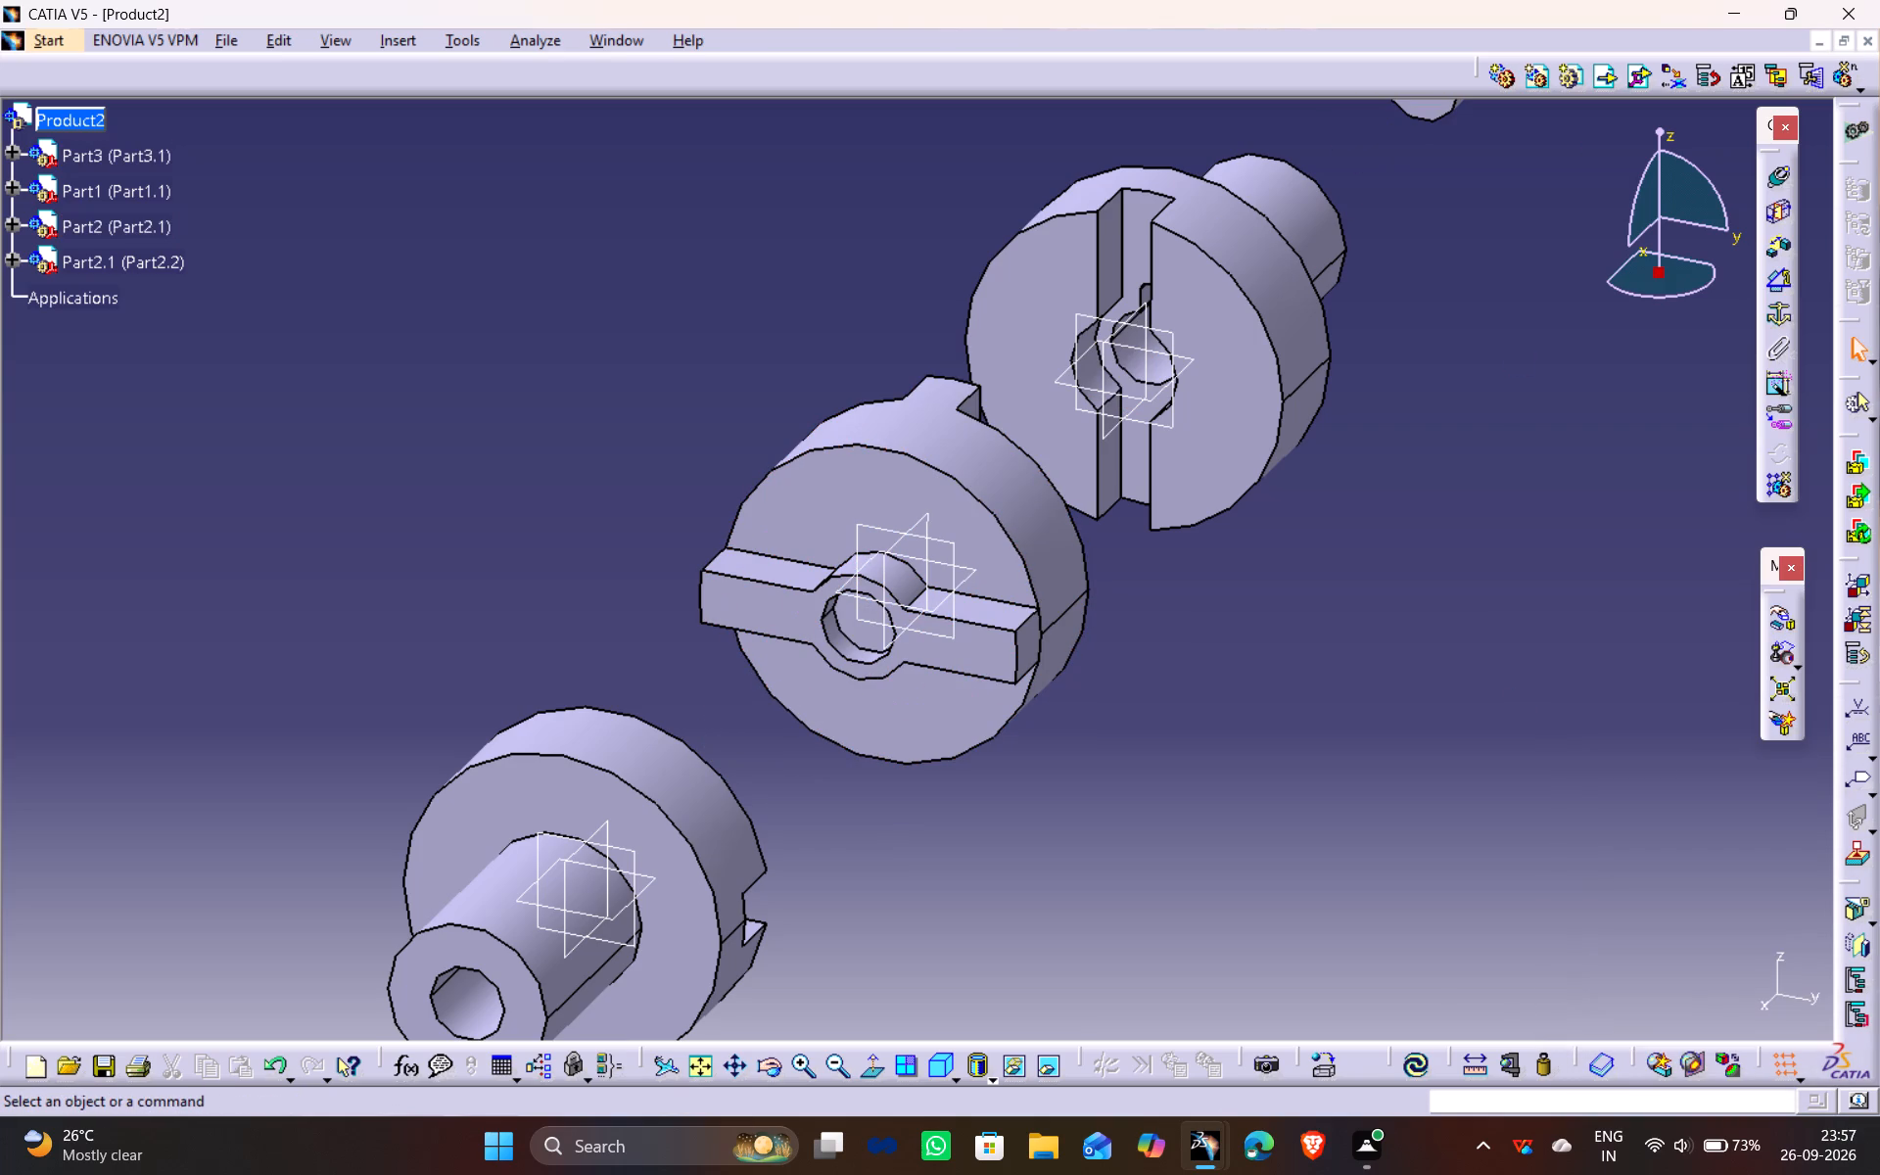
Fix the middle disc Part2 (Part2.1) in place.
click(104, 228)
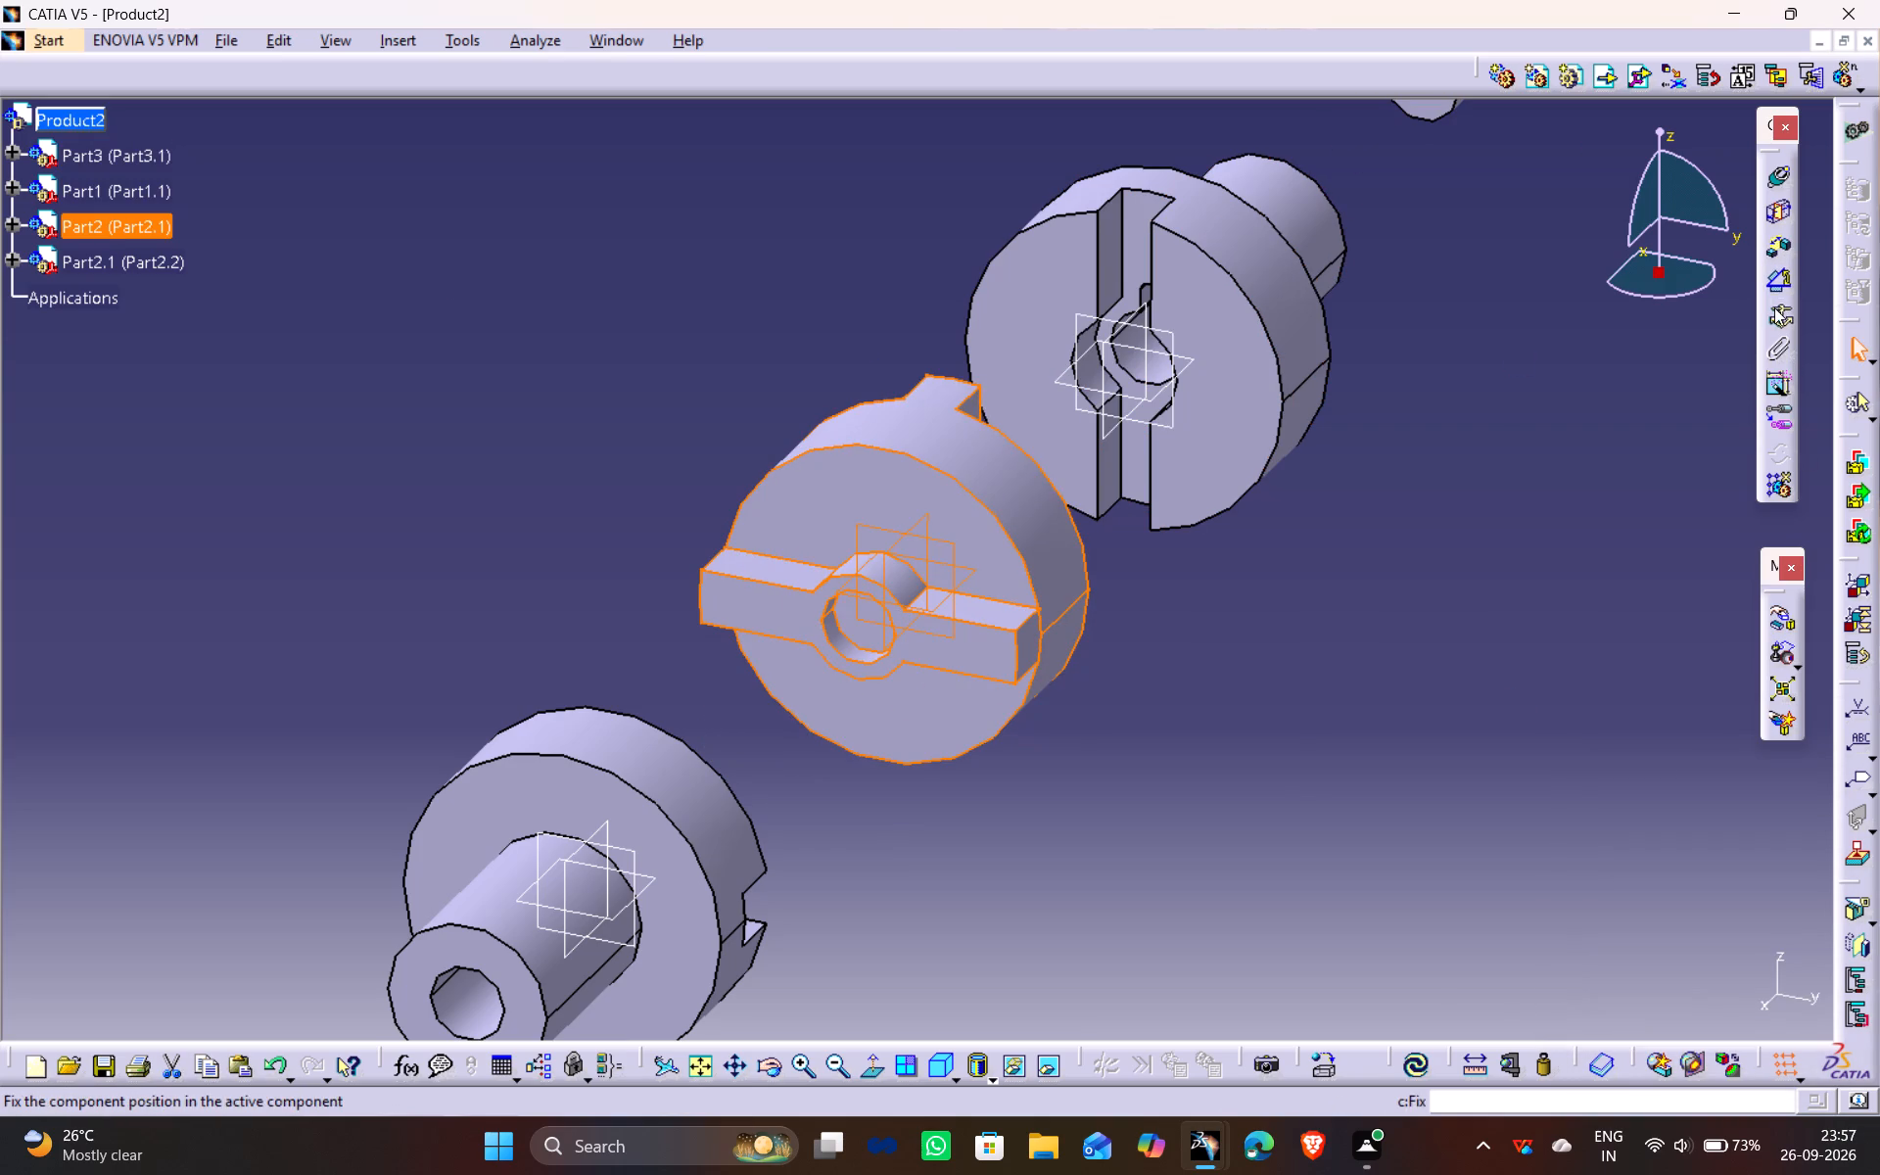
click(1774, 307)
Add a coincidence constraint between the axis of hub Part1 (Part1.1) and the axis of the middle disc.
middle_drag(1198, 677, 838, 701)
drag(1161, 671, 838, 701)
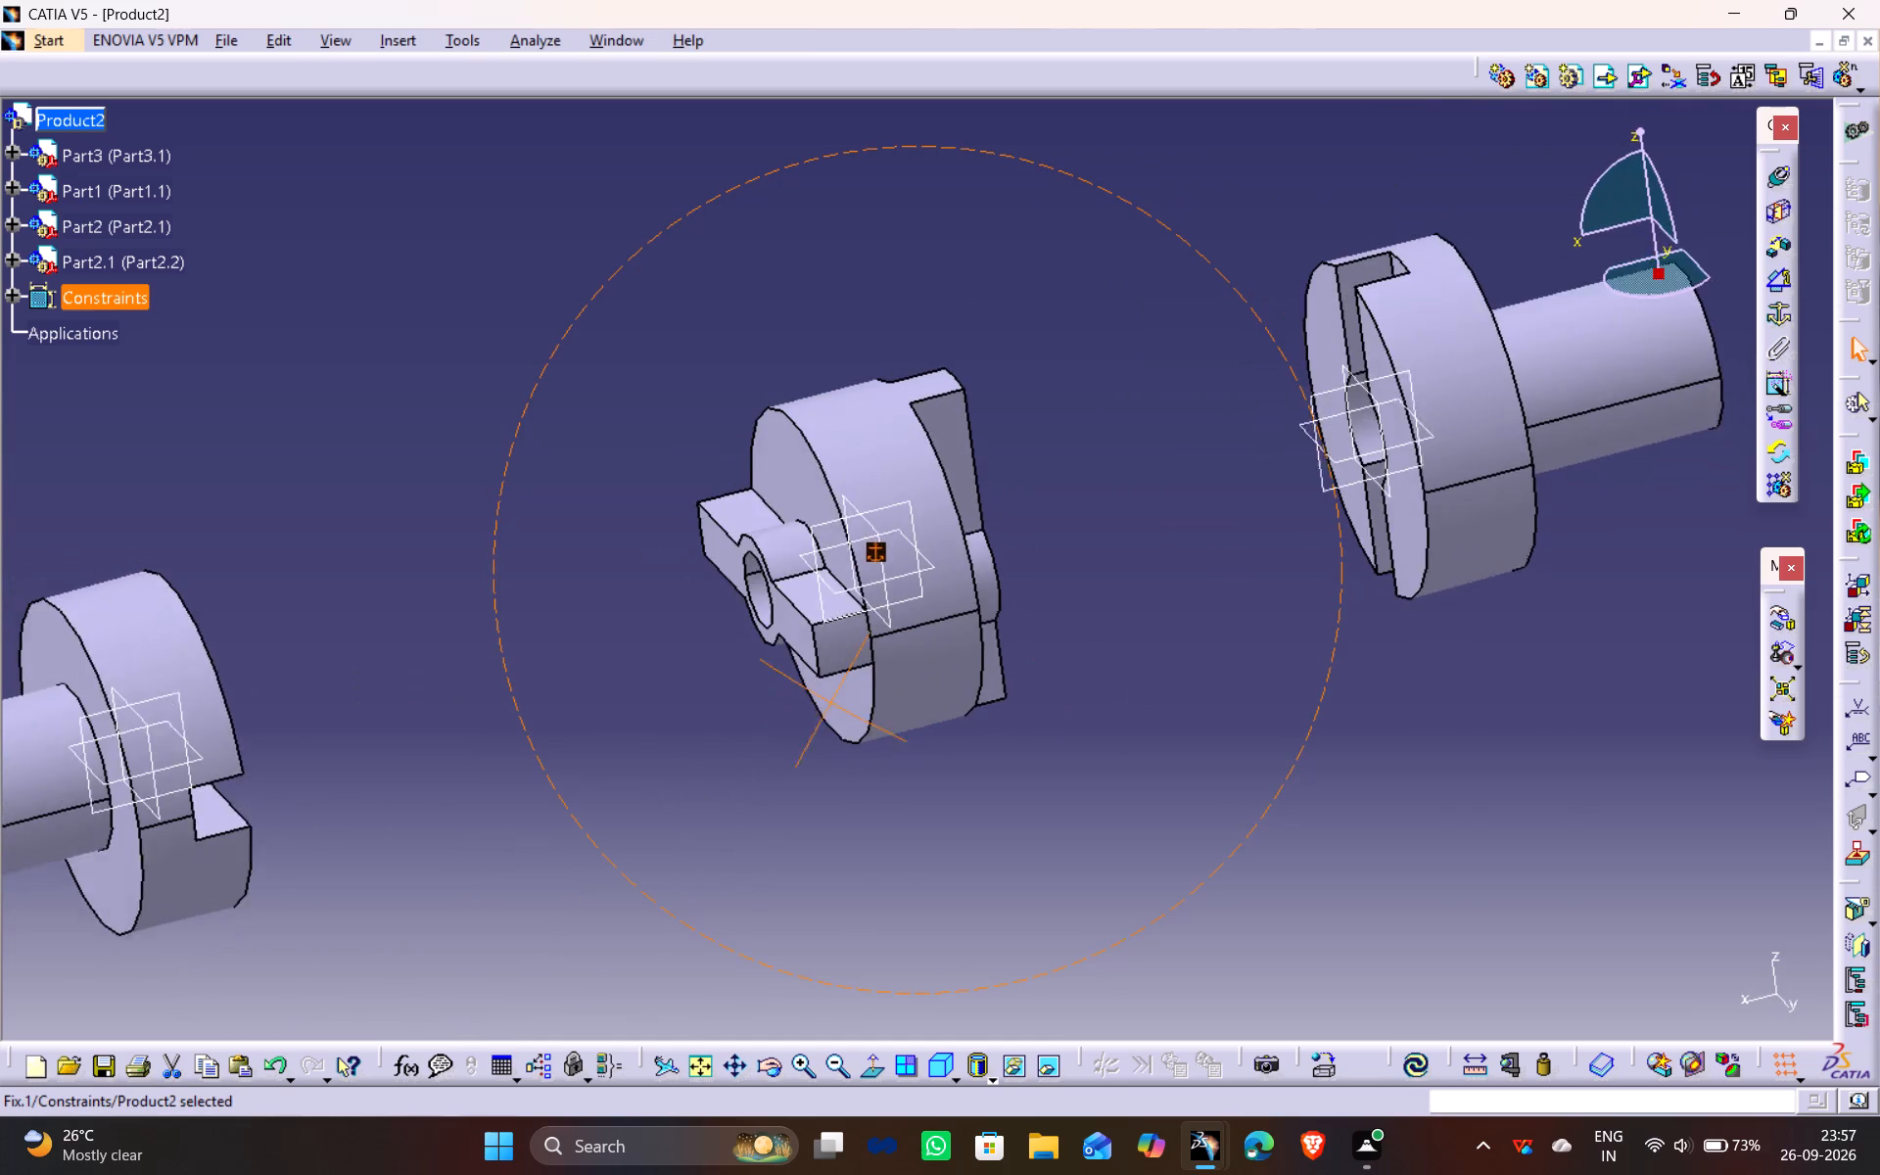
drag(838, 701, 849, 699)
middle_drag(838, 701, 851, 690)
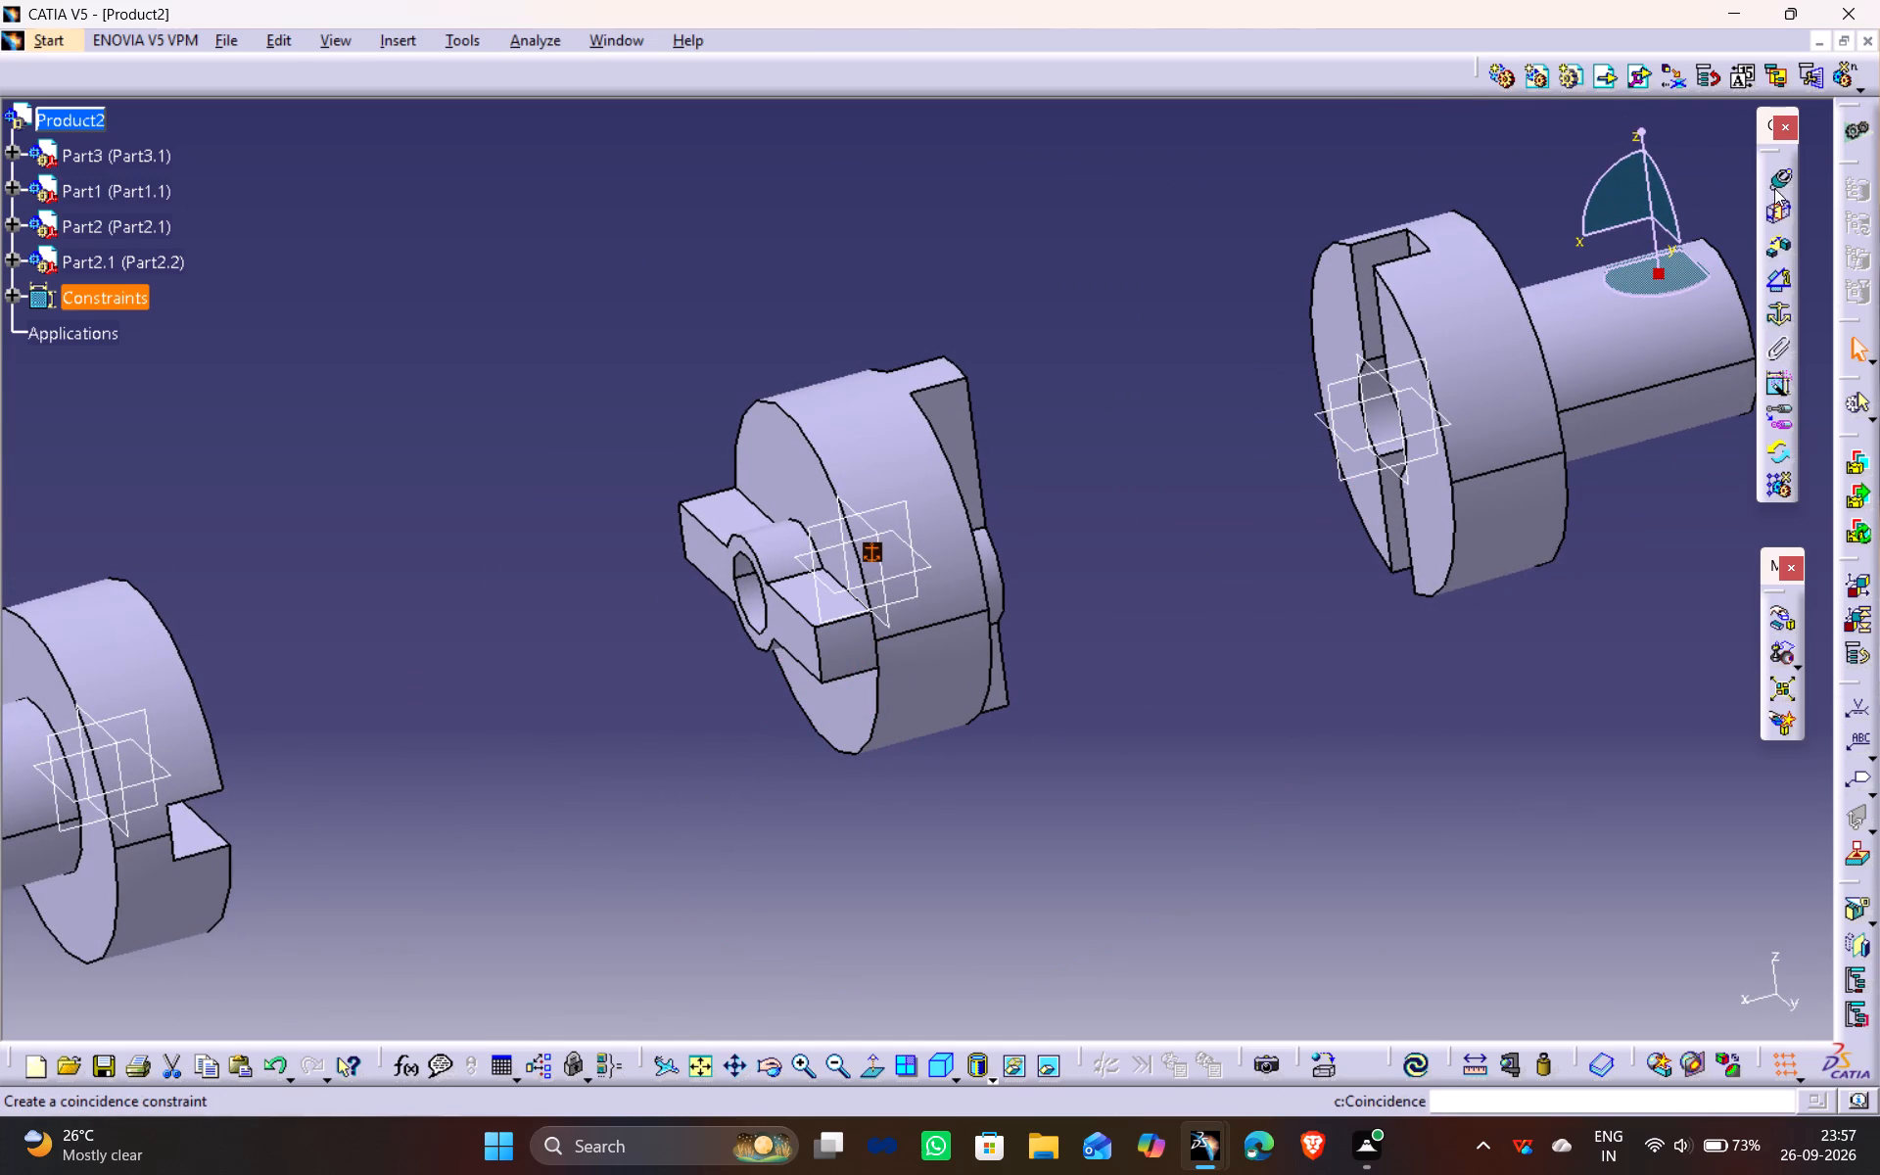
click(1777, 176)
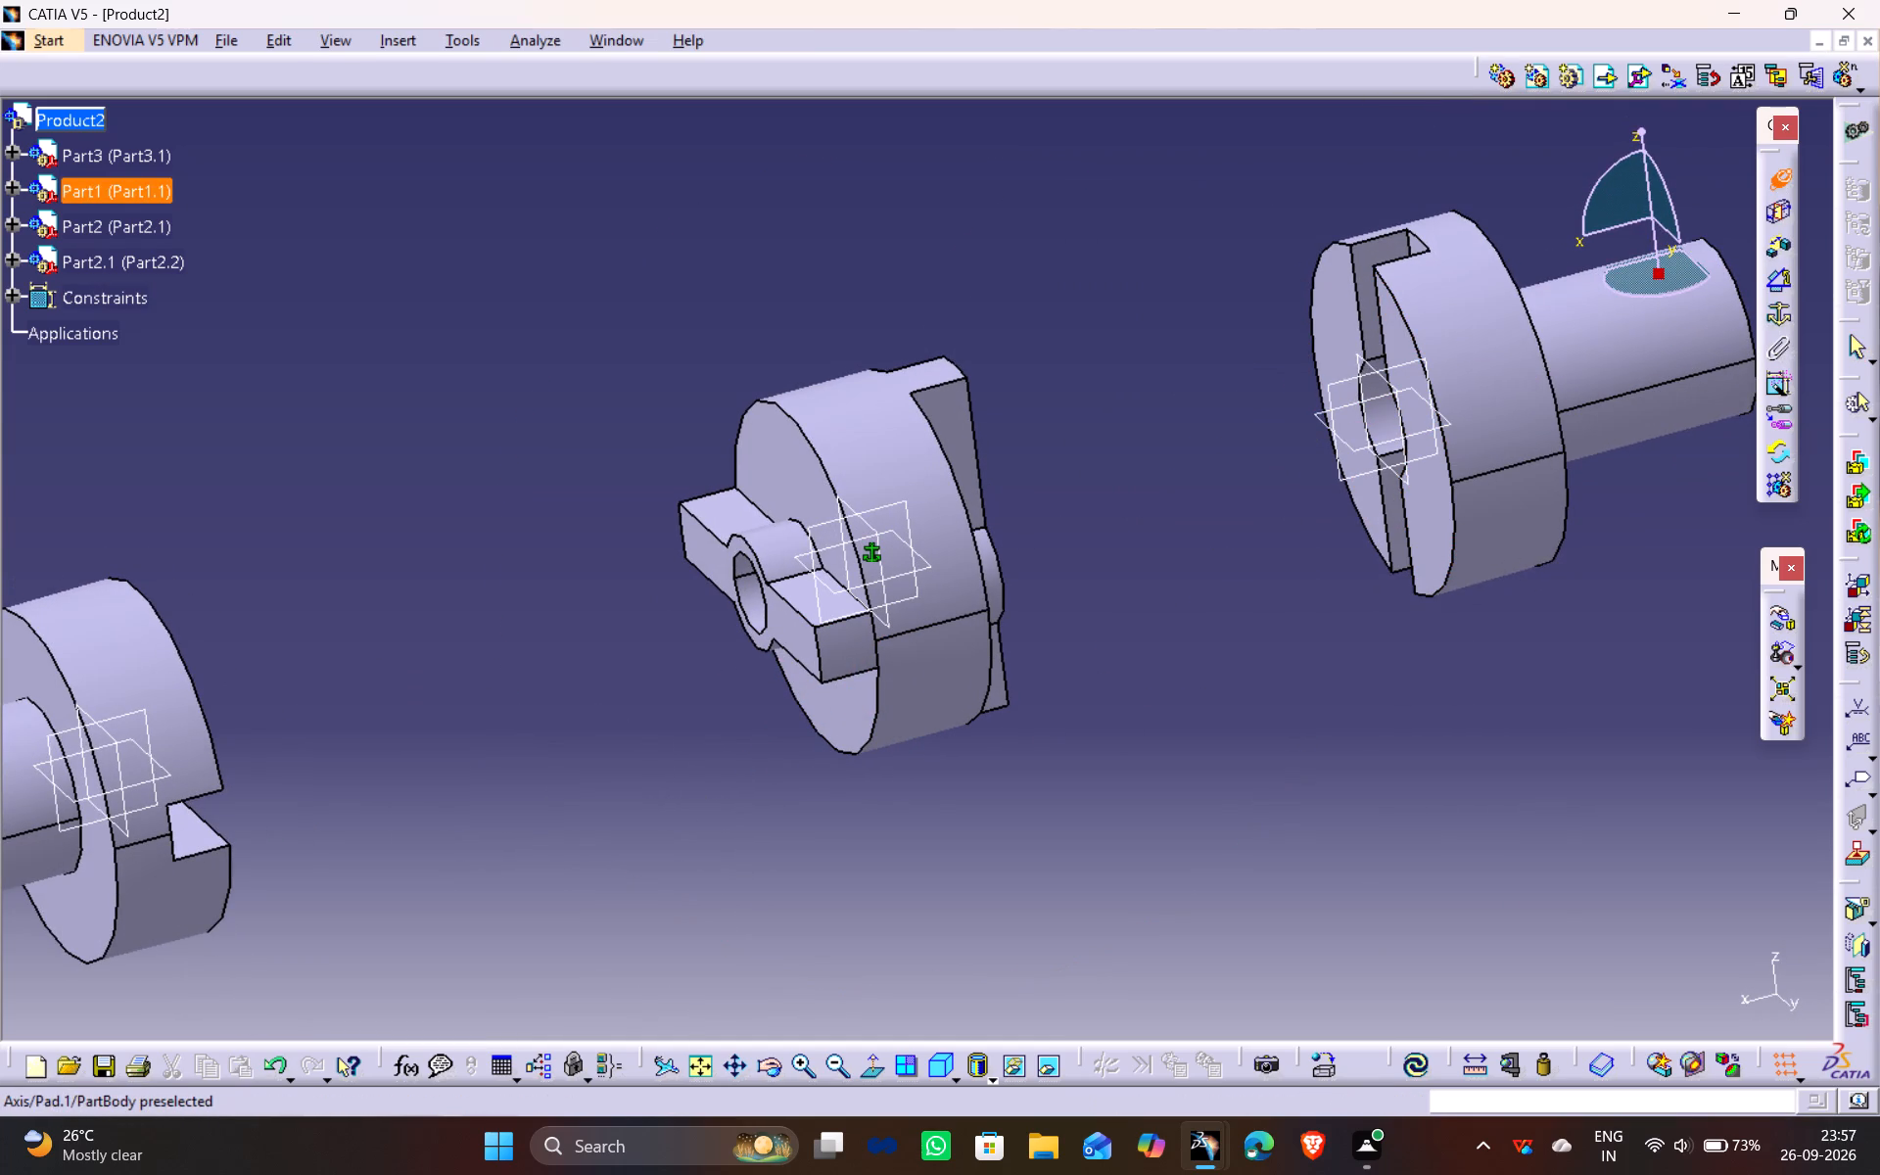
click(1480, 387)
click(938, 552)
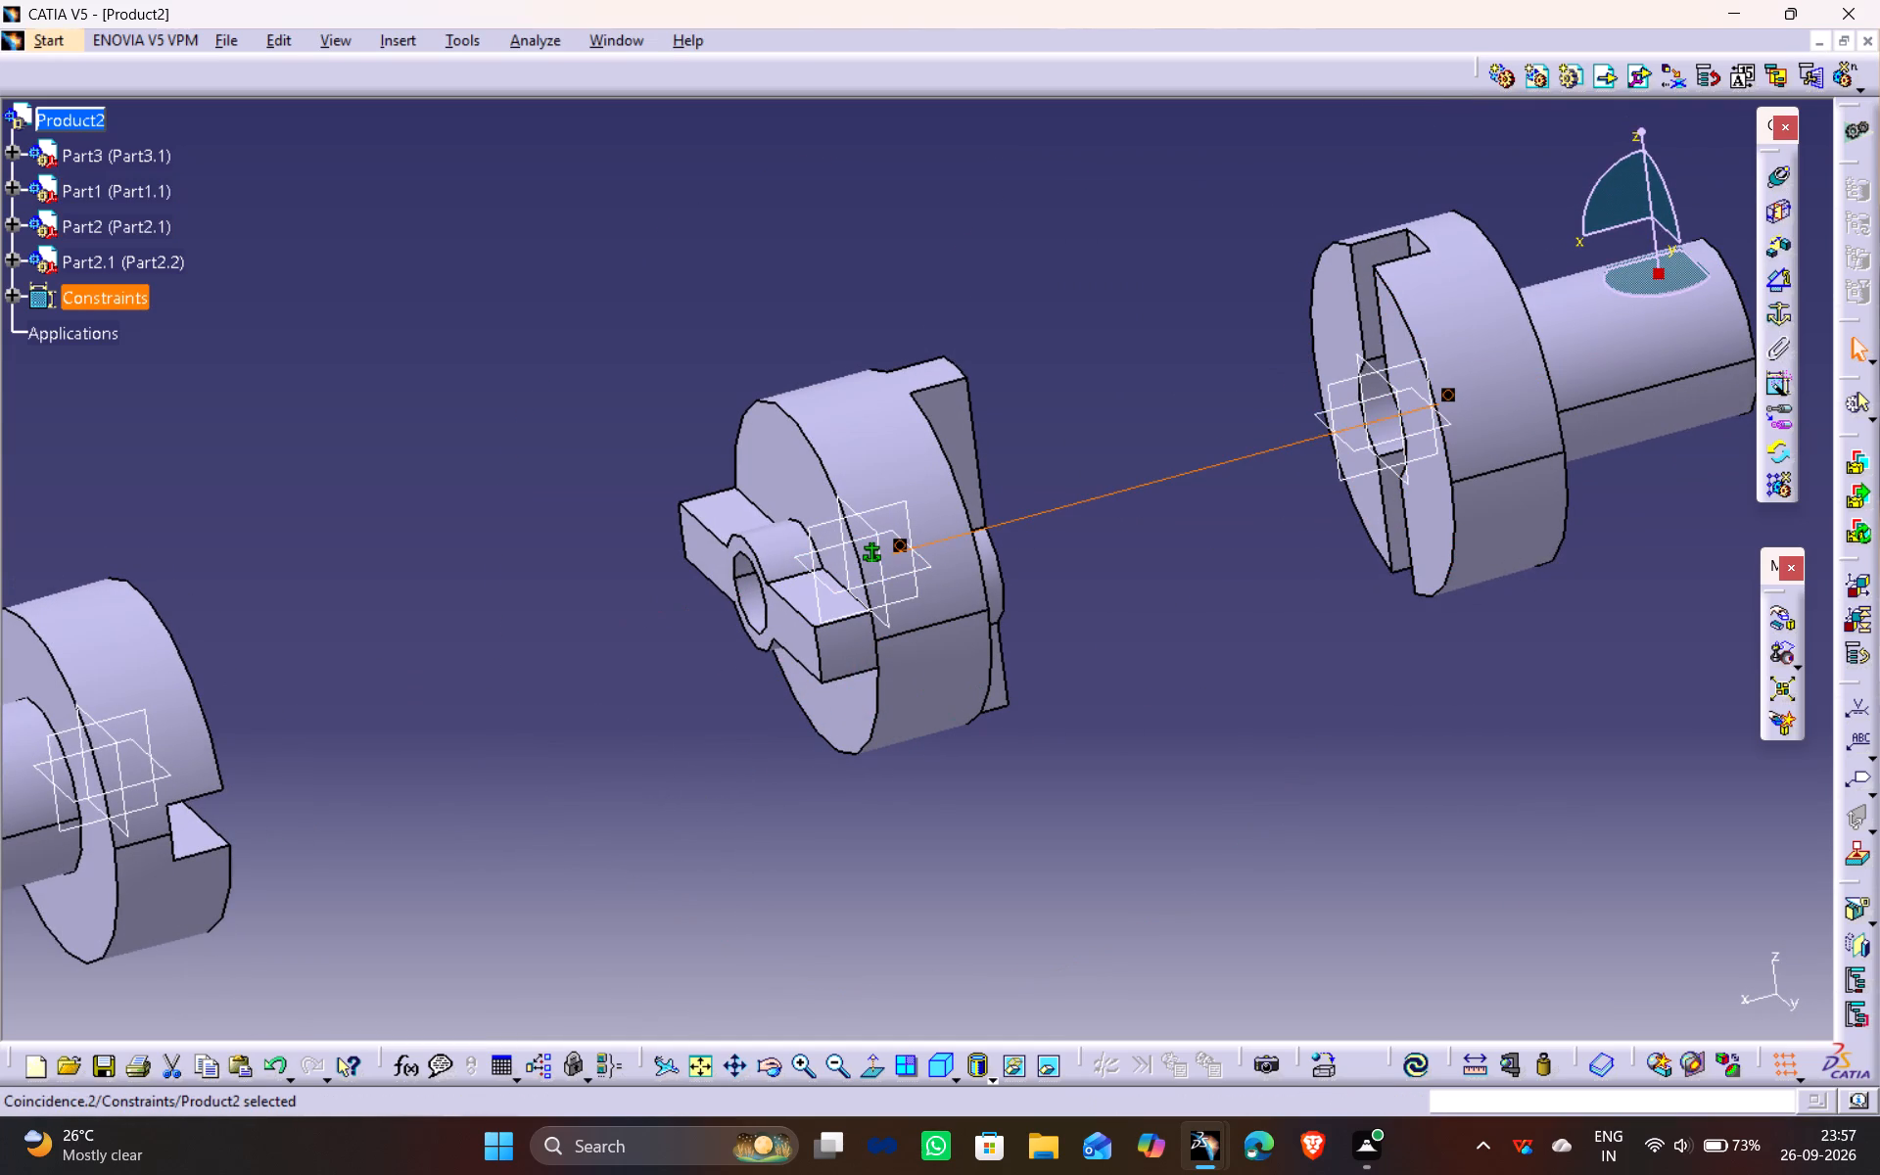
Add a 0 mm offset constraint between the slot floor of Part1 and the tongue's end face on the middle disc.
click(1776, 244)
middle_drag(1165, 355, 1255, 451)
drag(1165, 354, 1255, 451)
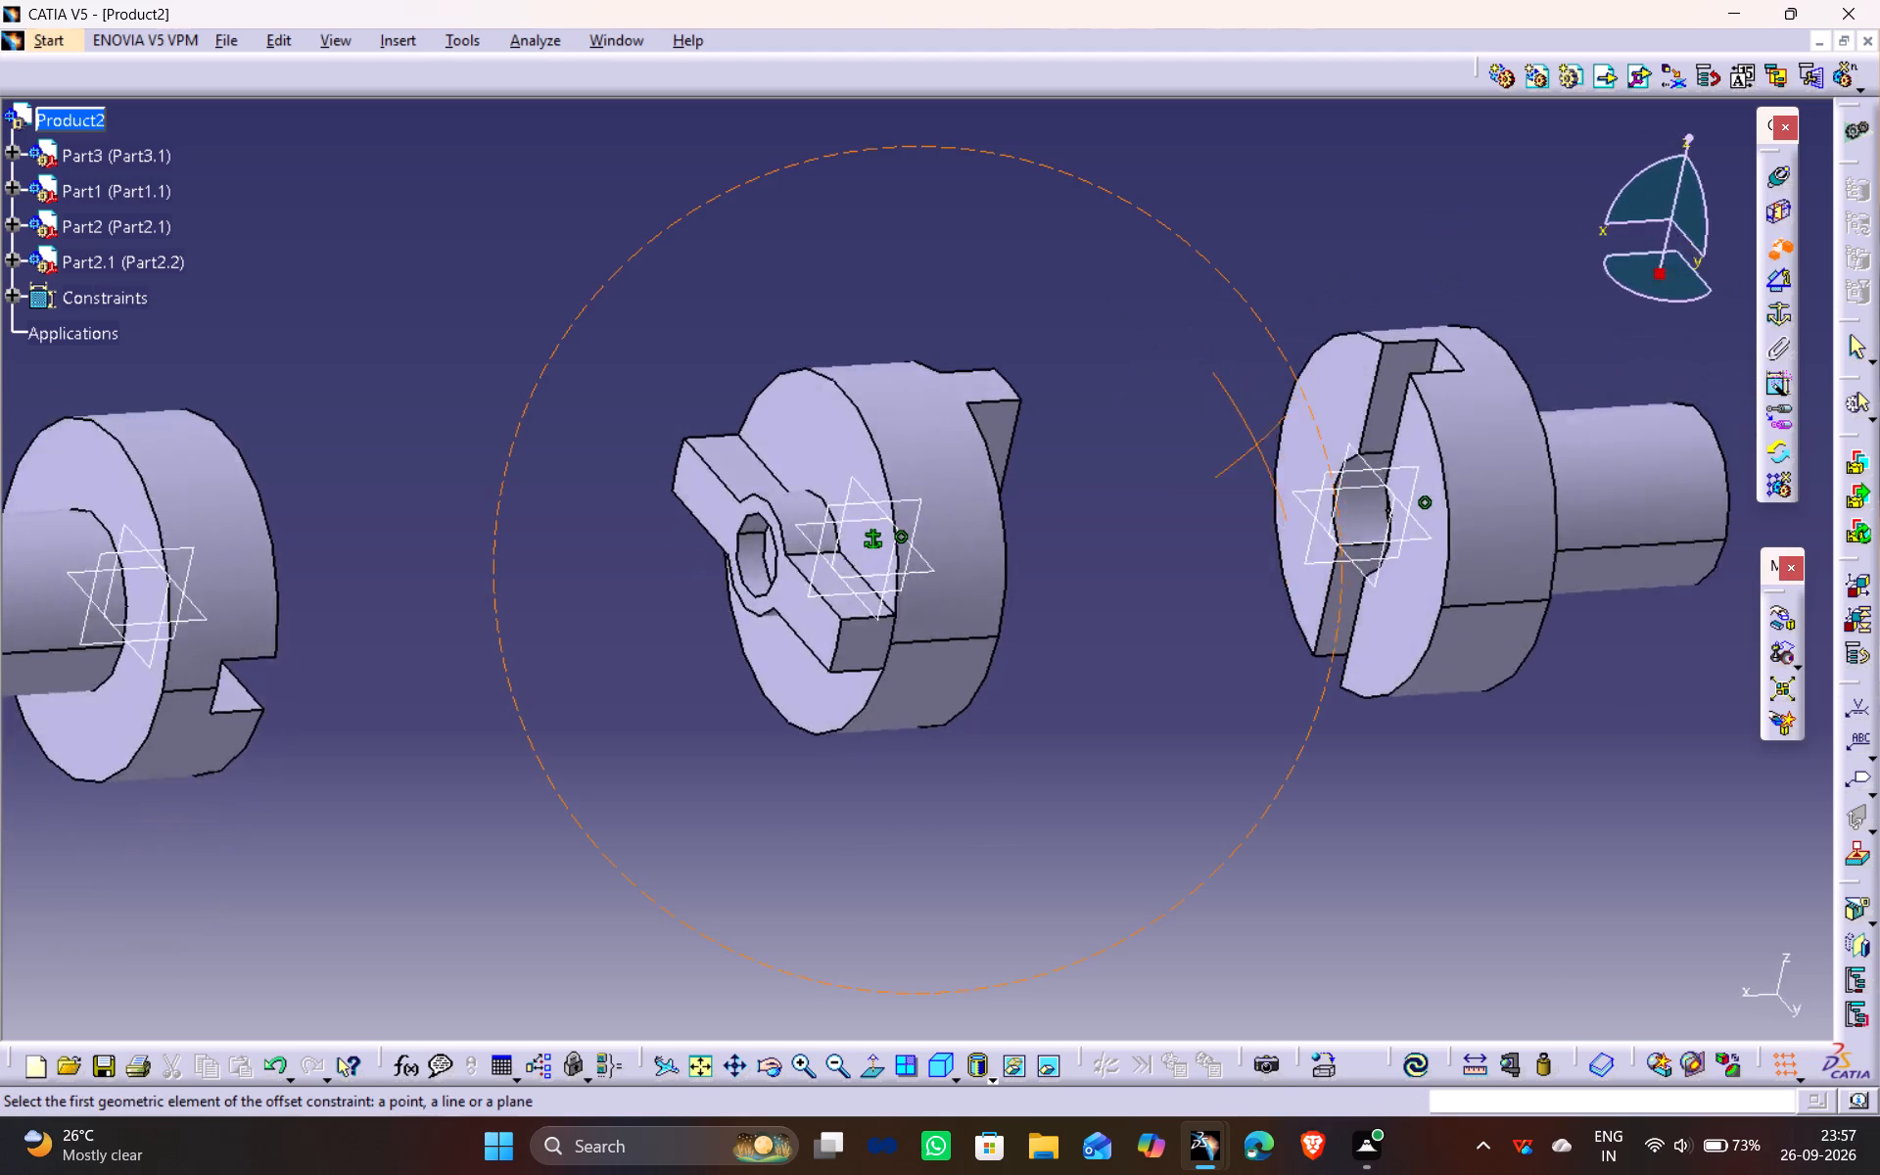
drag(1255, 451, 1228, 860)
middle_drag(1255, 451, 1230, 853)
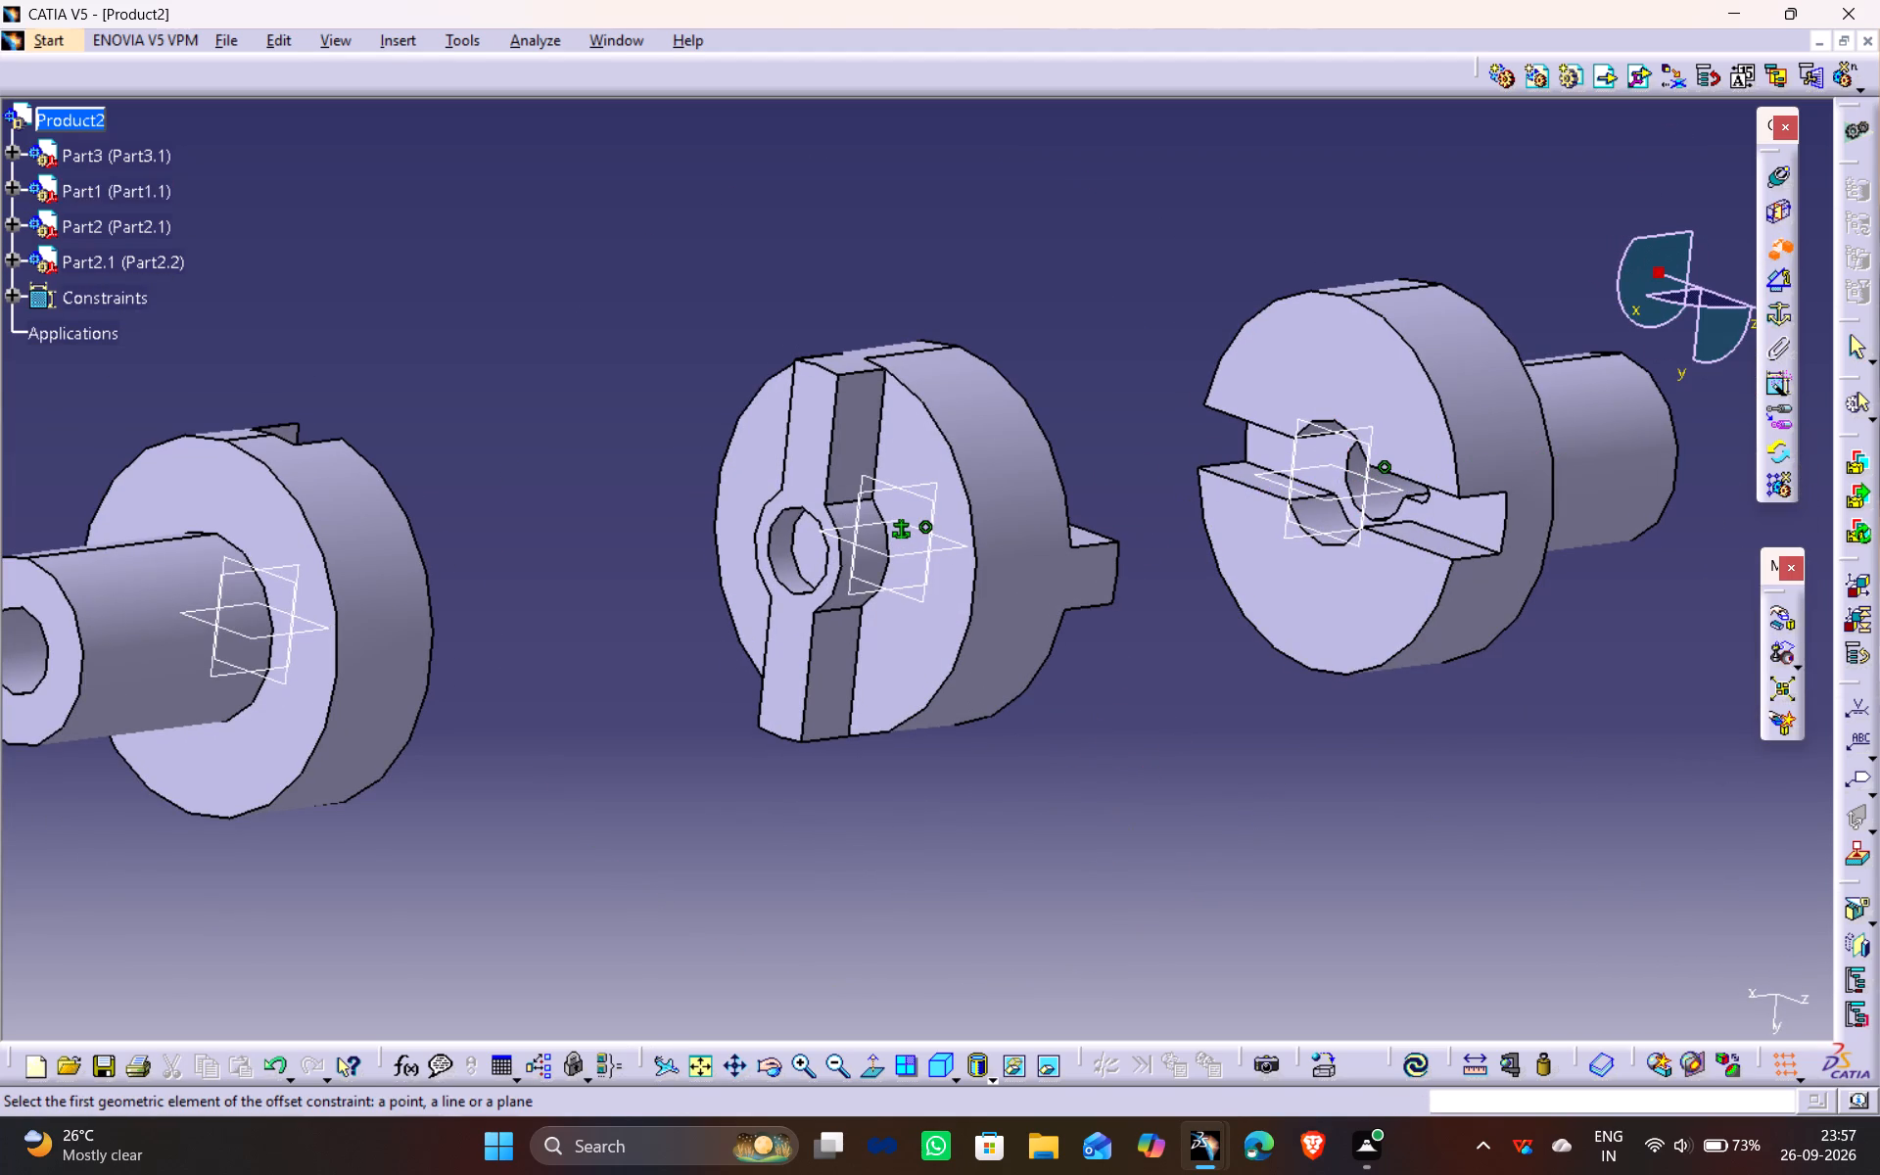
click(1476, 511)
middle_drag(1367, 558, 1040, 558)
drag(1364, 558, 1048, 562)
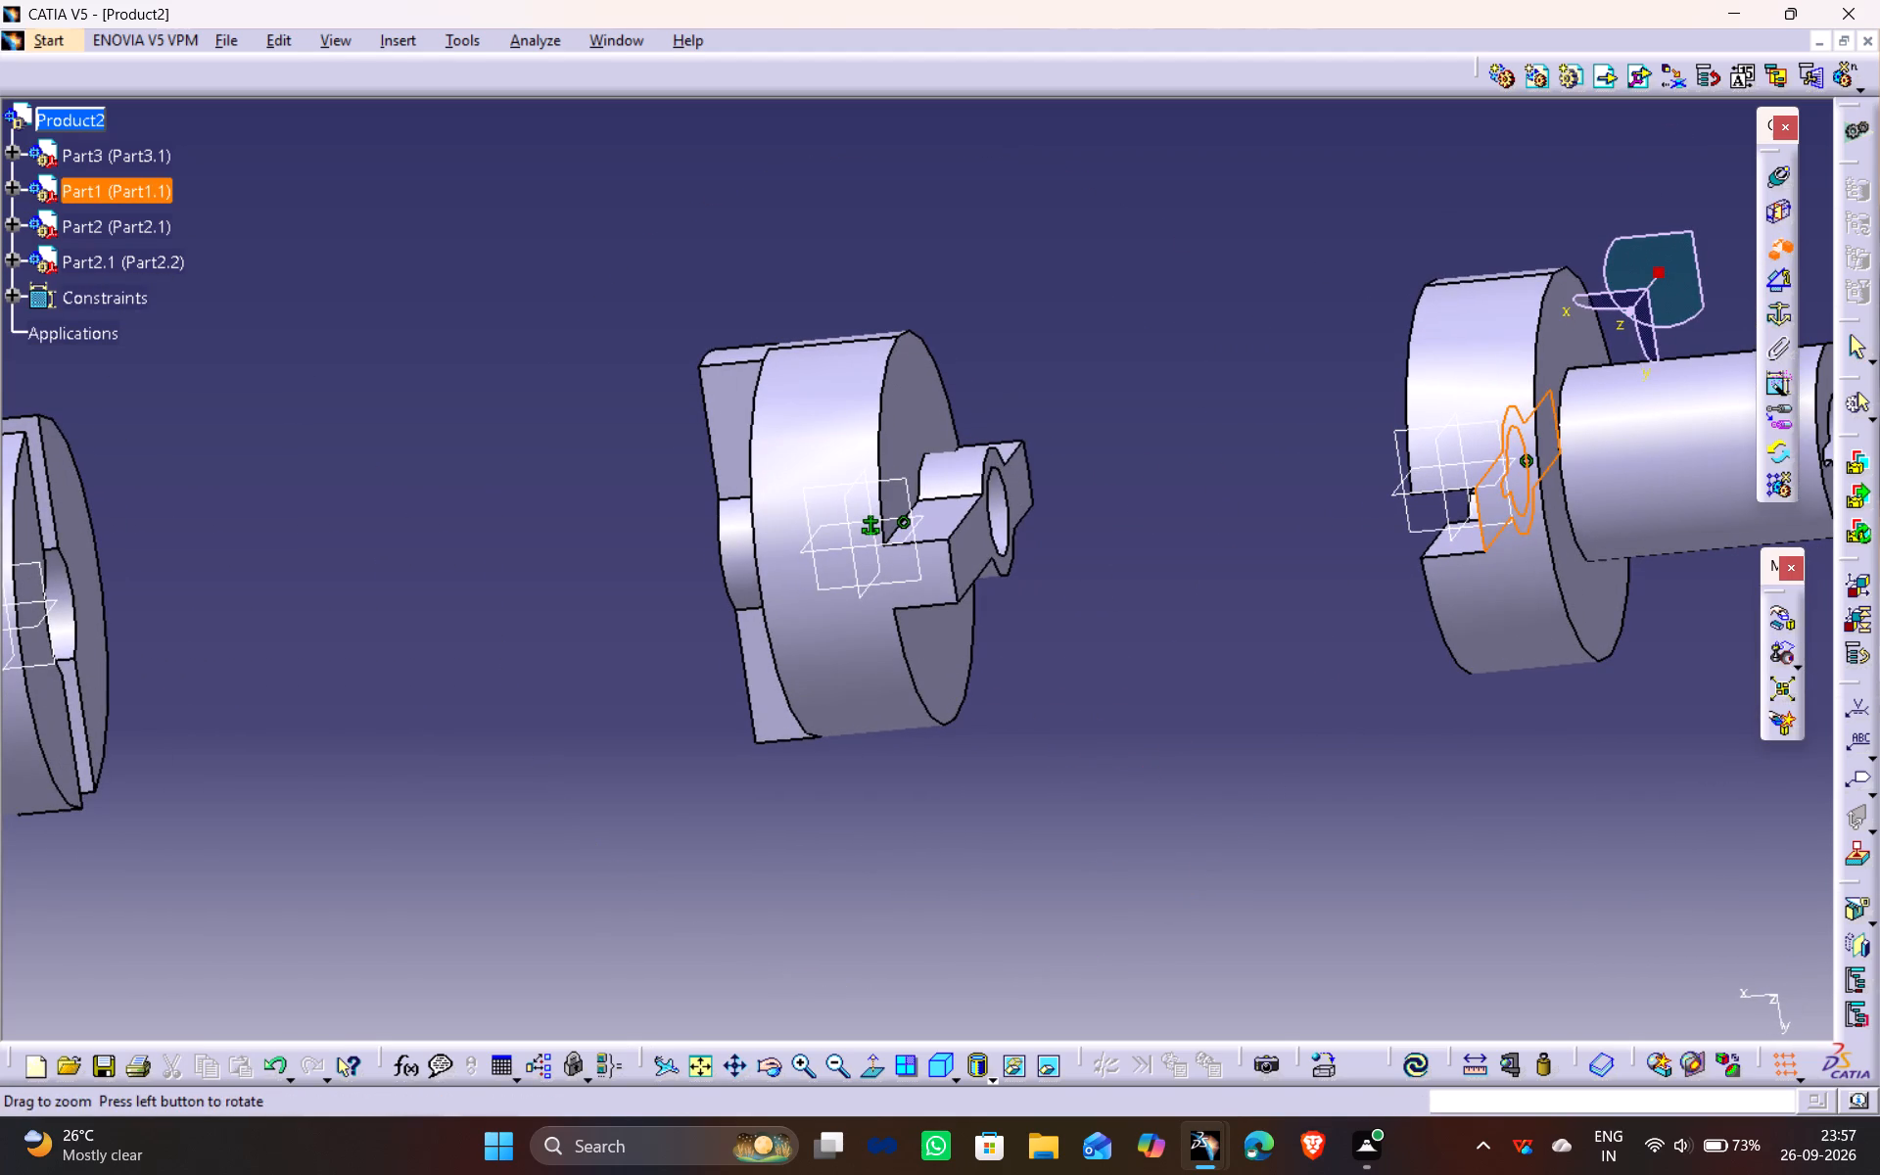
click(979, 553)
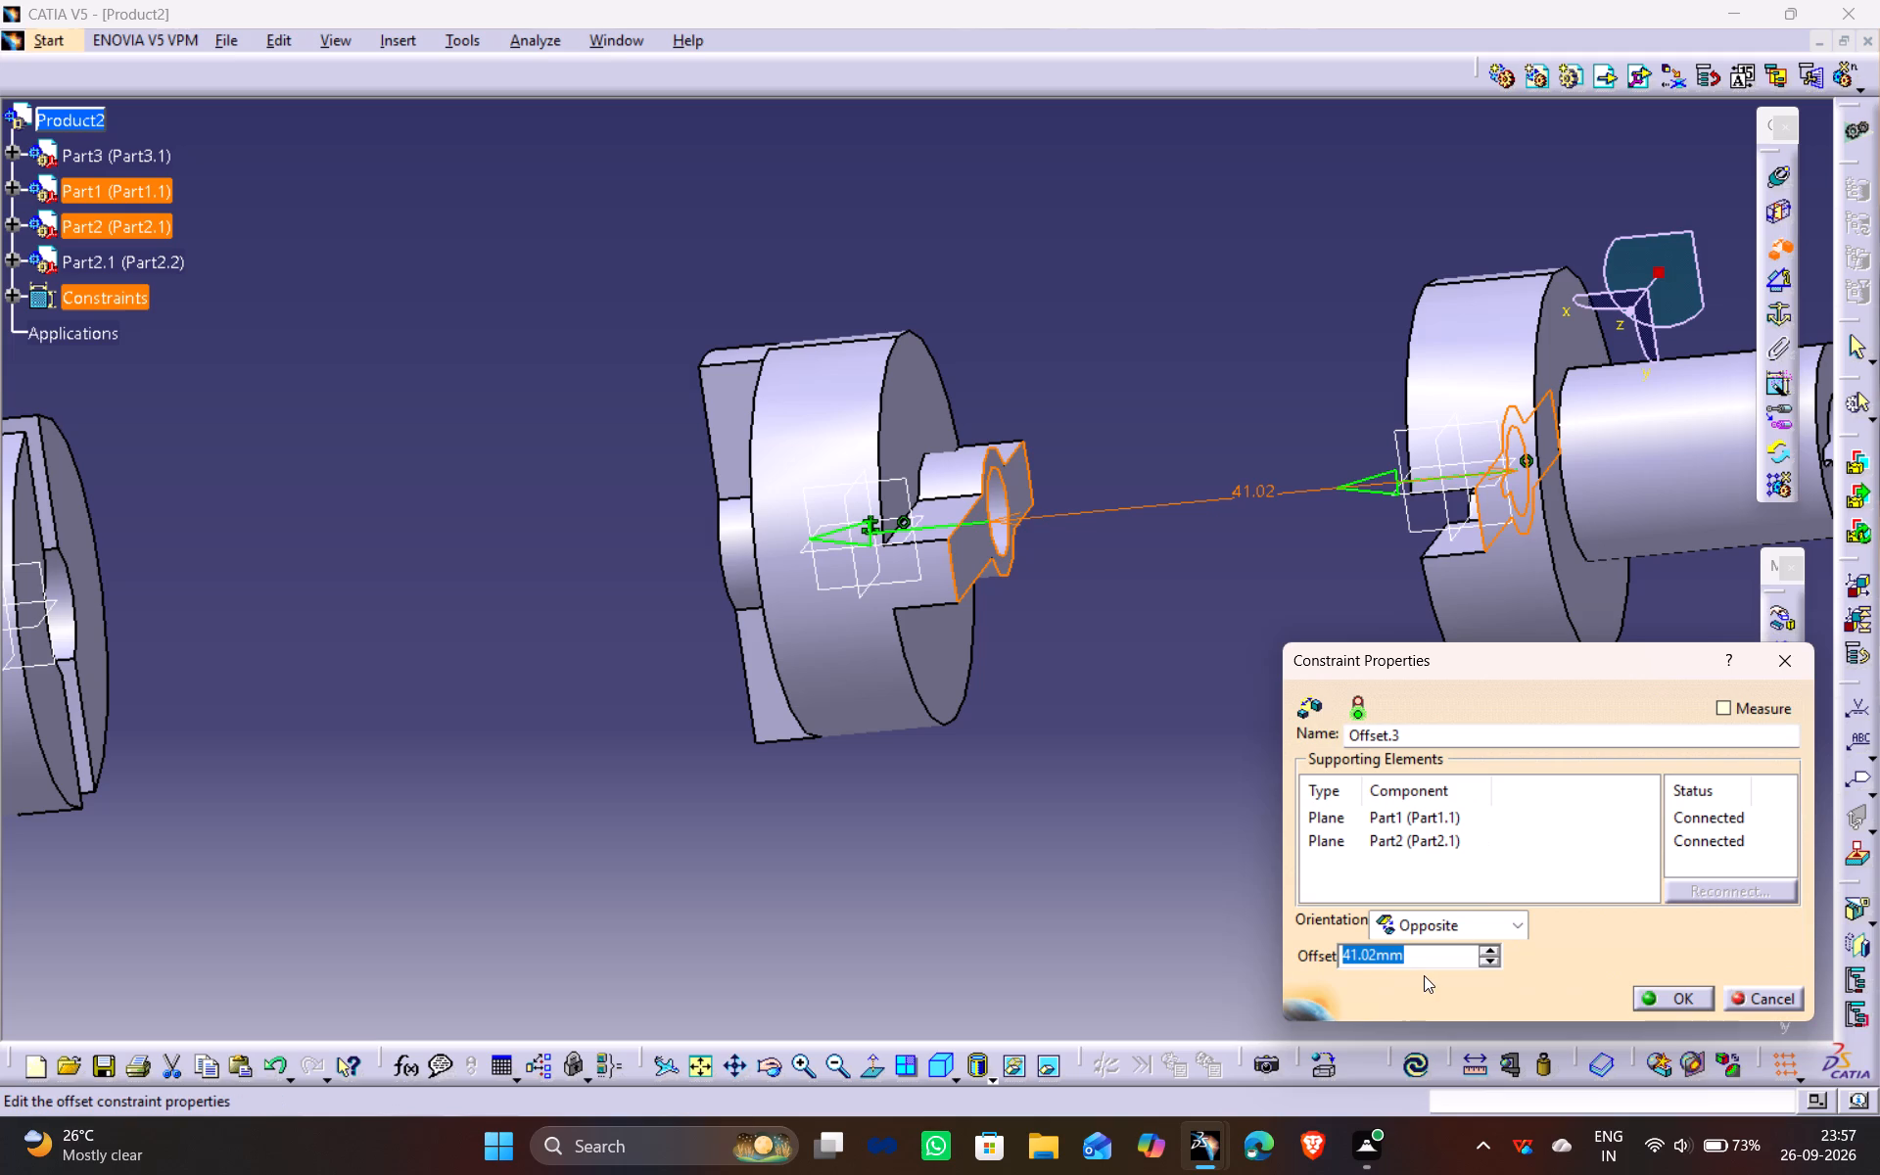
key(0)
key(Return)
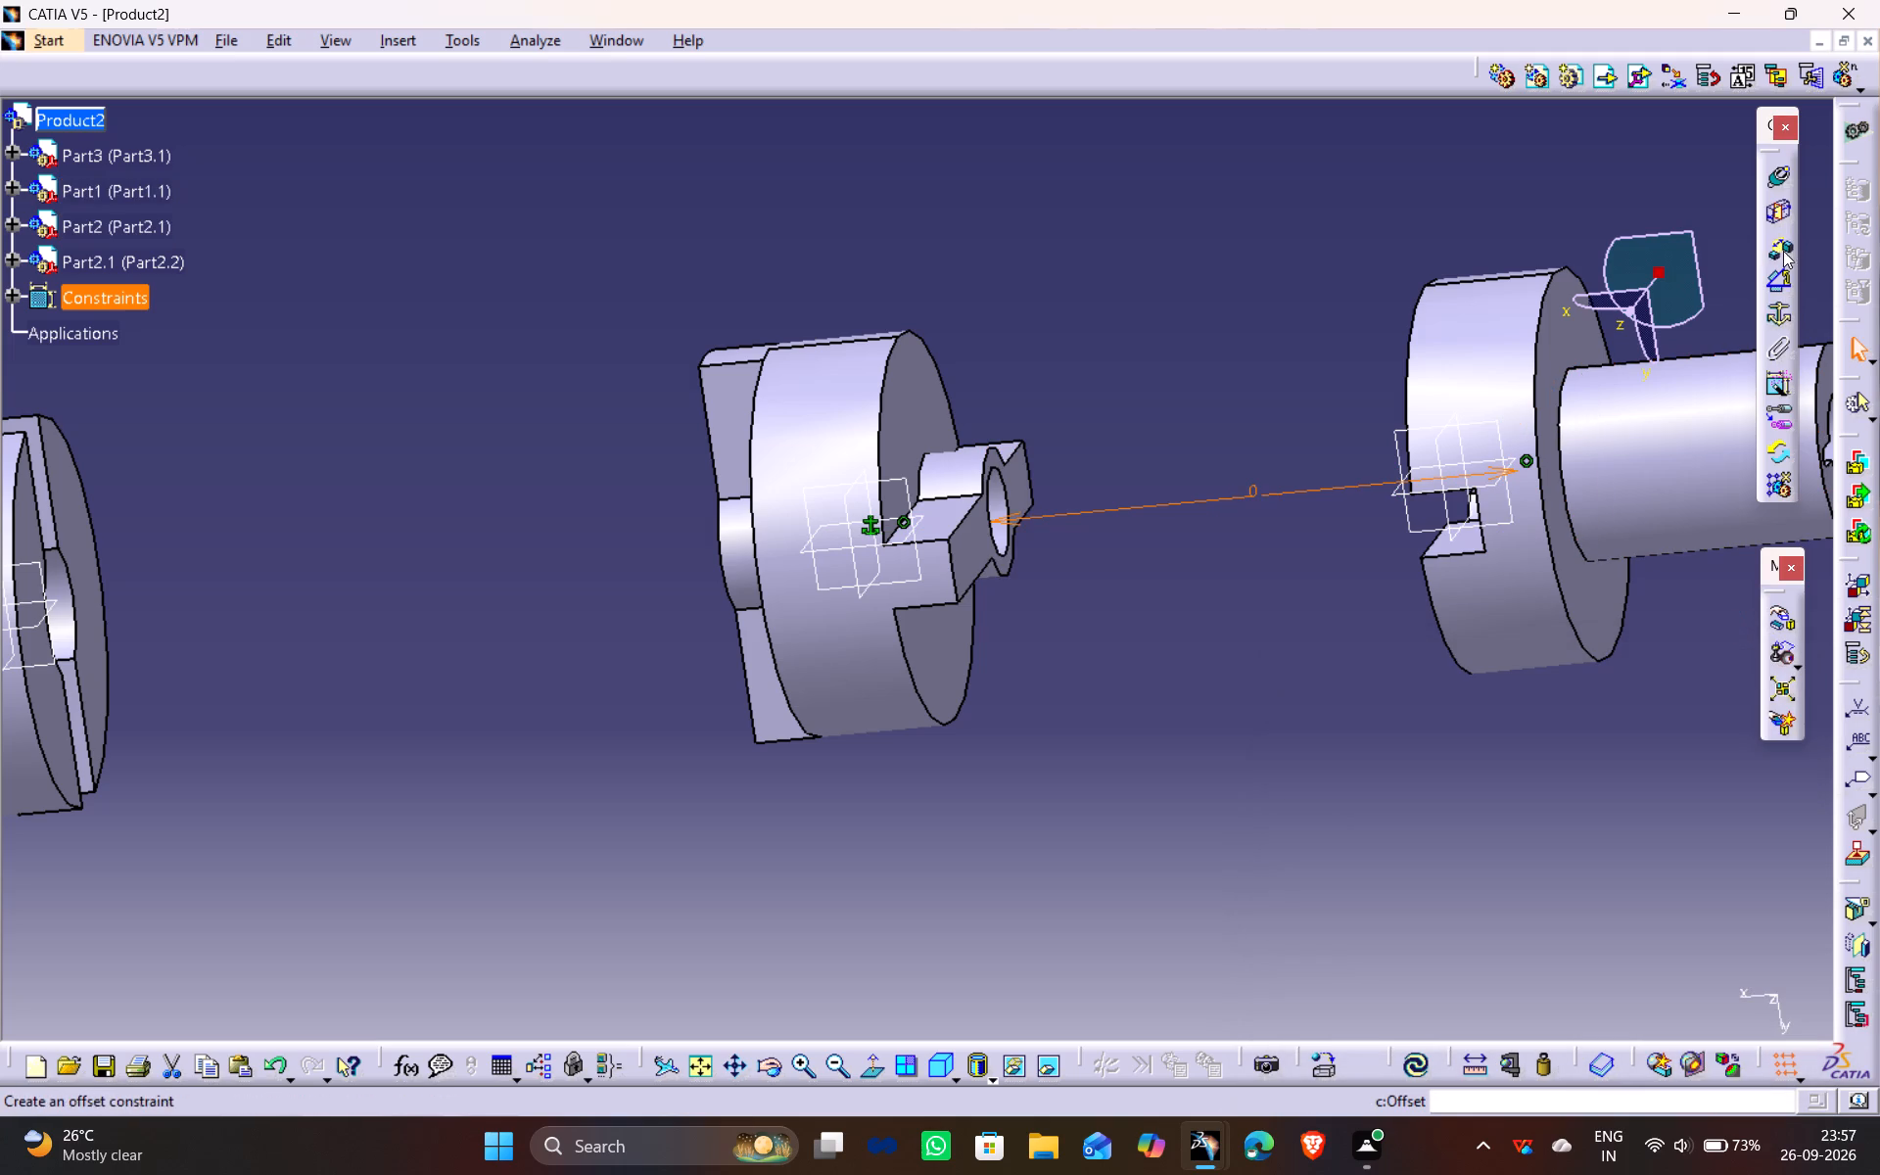
Add a 0 mm offset constraint between the middle disc's tongue side face and Part1's matching slot side face, and update the assembly.
click(1782, 246)
click(942, 519)
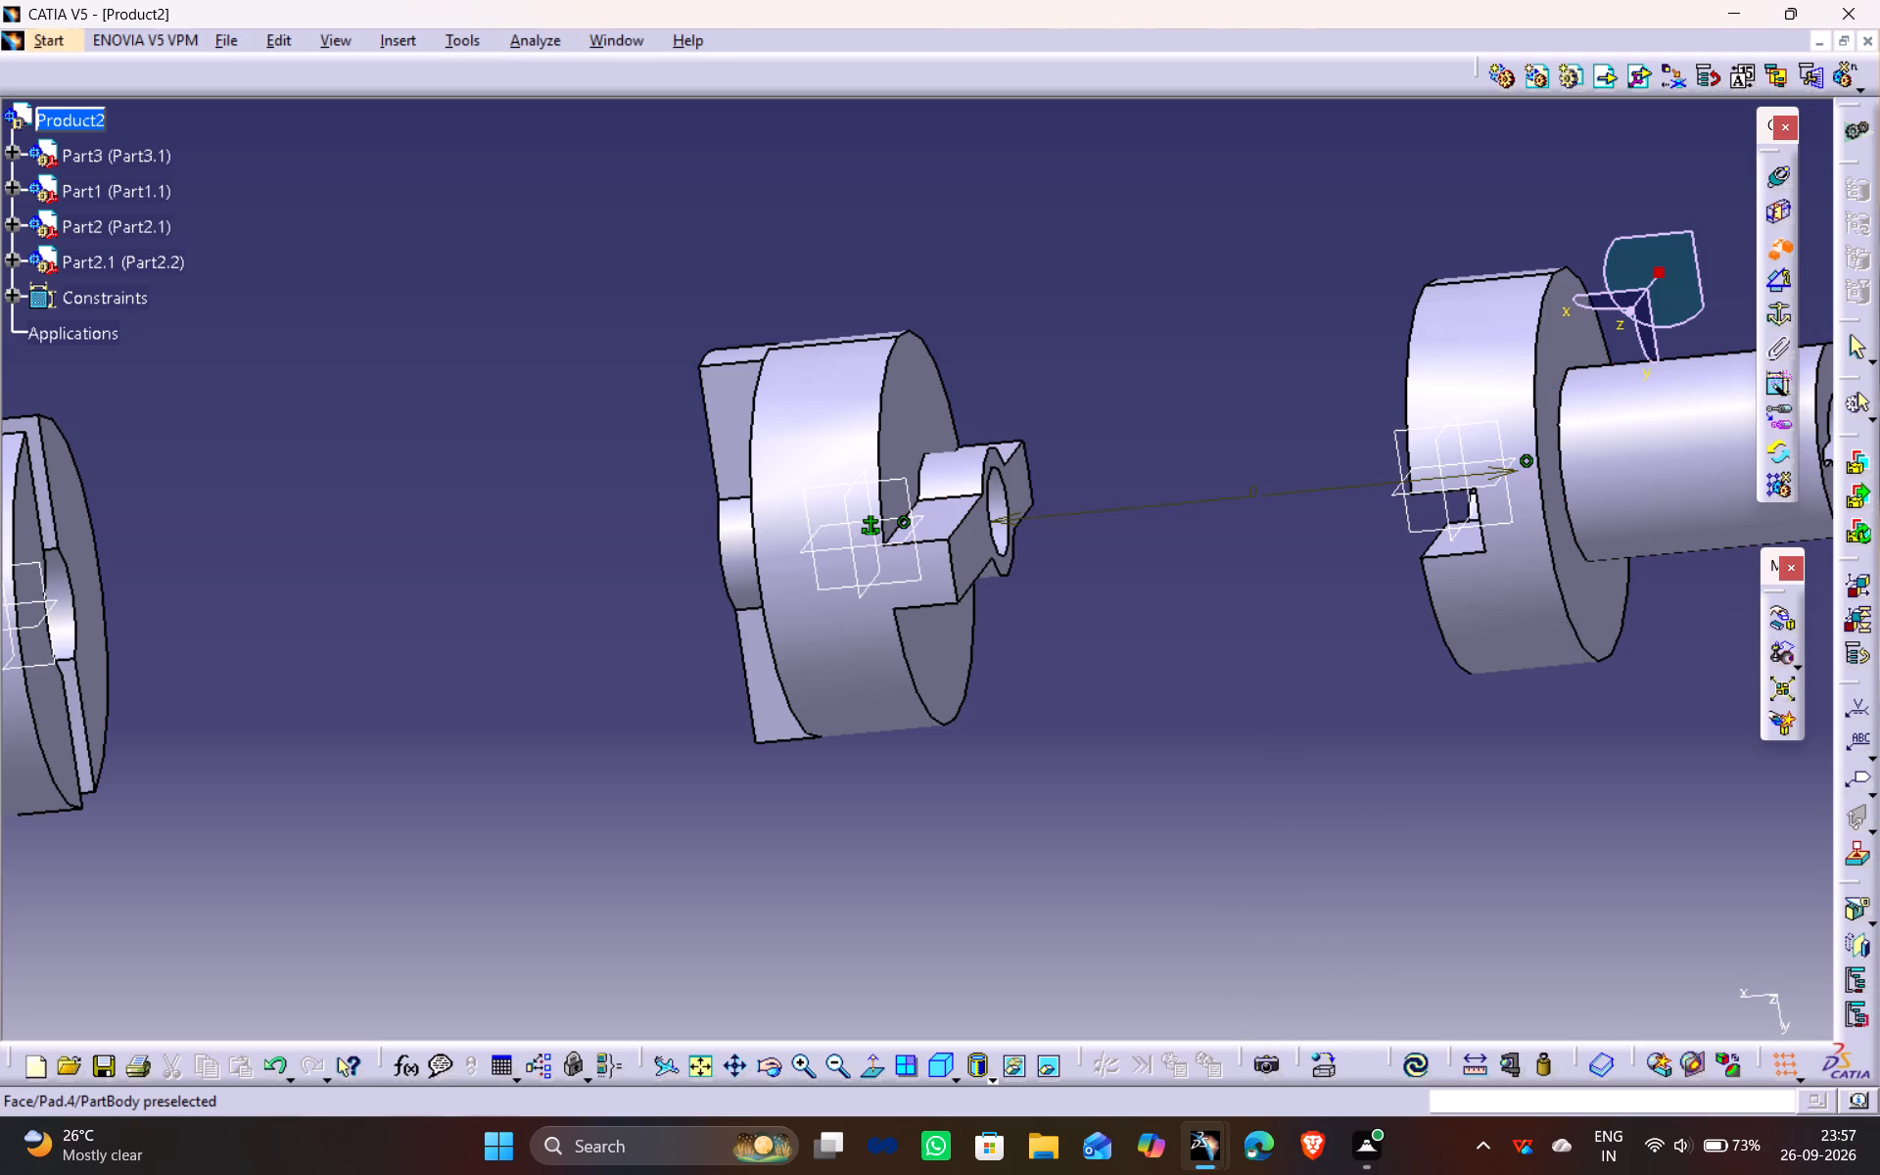
middle_drag(1067, 397, 1346, 385)
drag(1067, 400, 1350, 388)
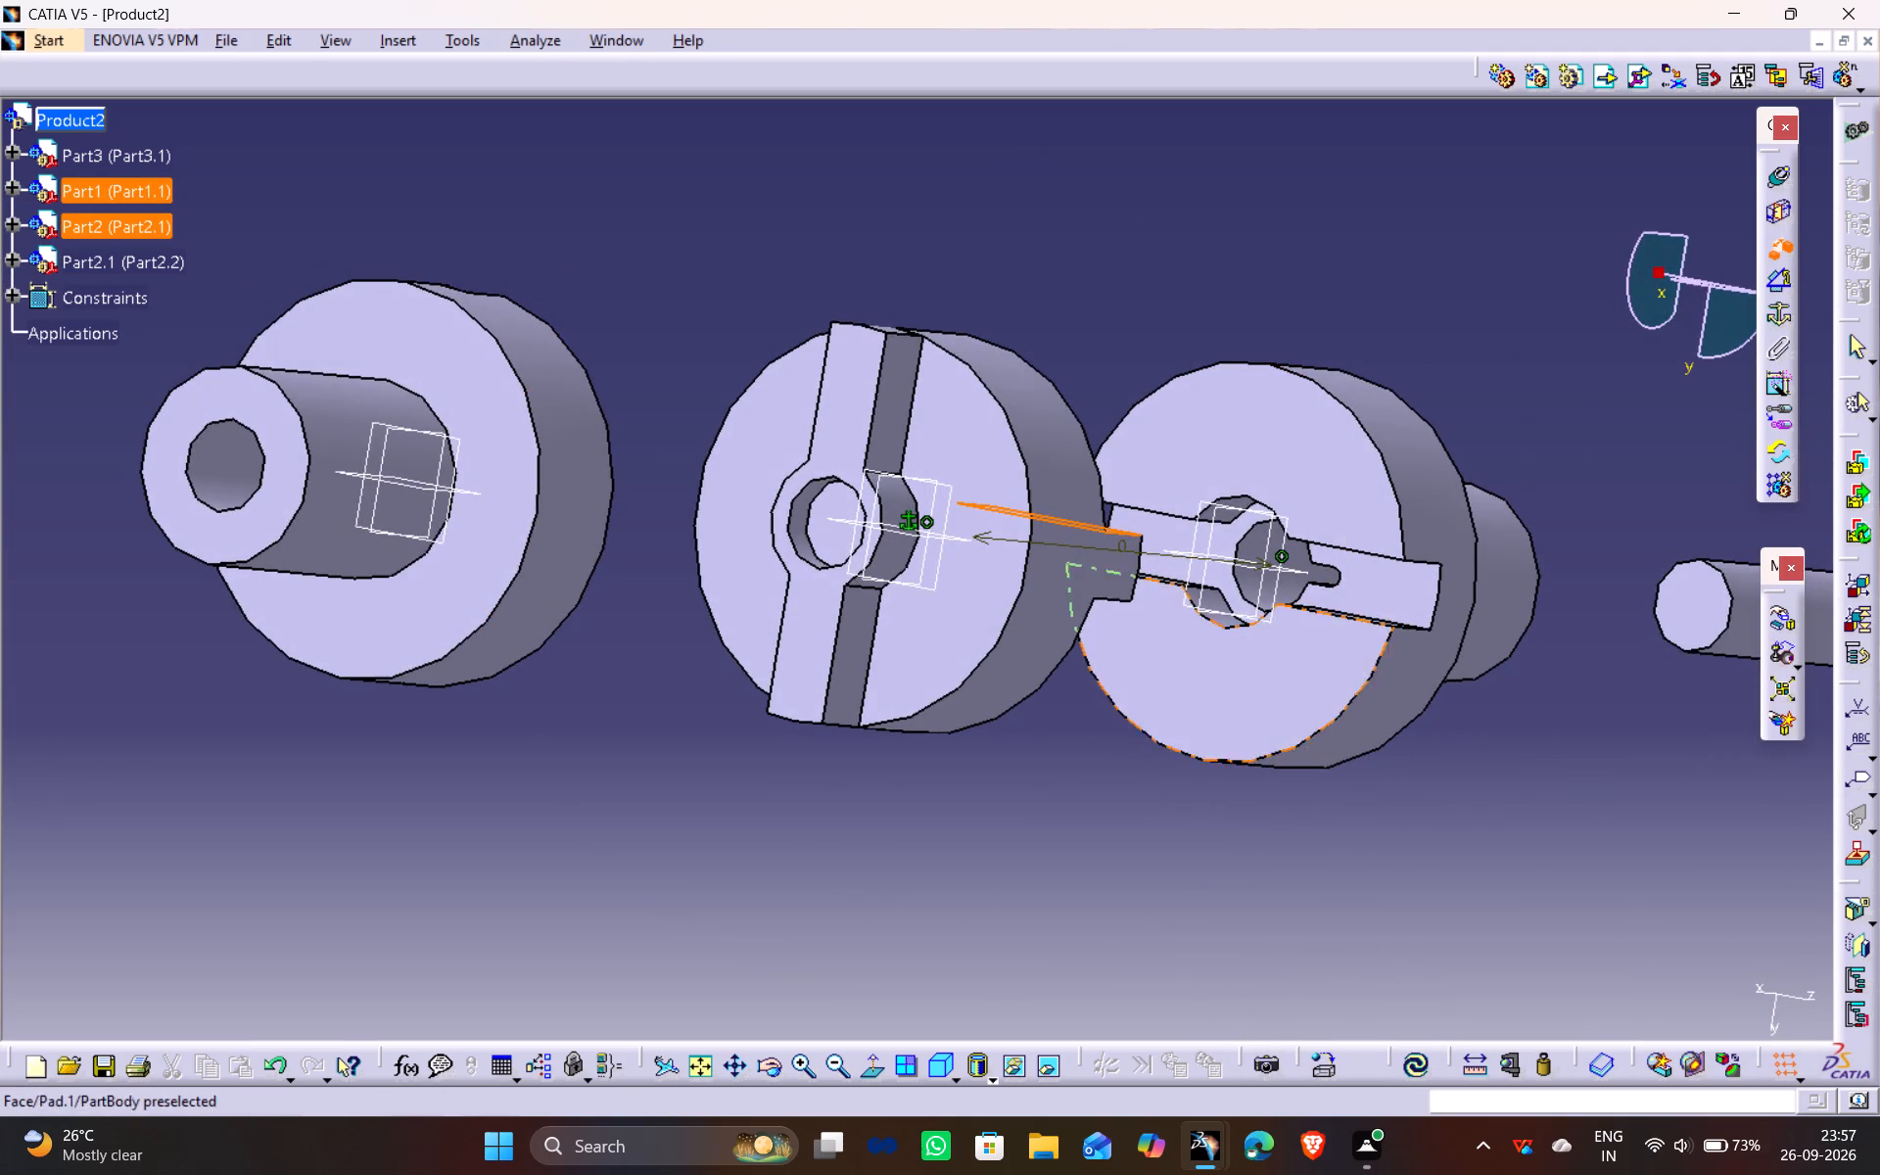
middle_drag(1210, 748, 1088, 507)
drag(1198, 738, 1088, 543)
click(1602, 608)
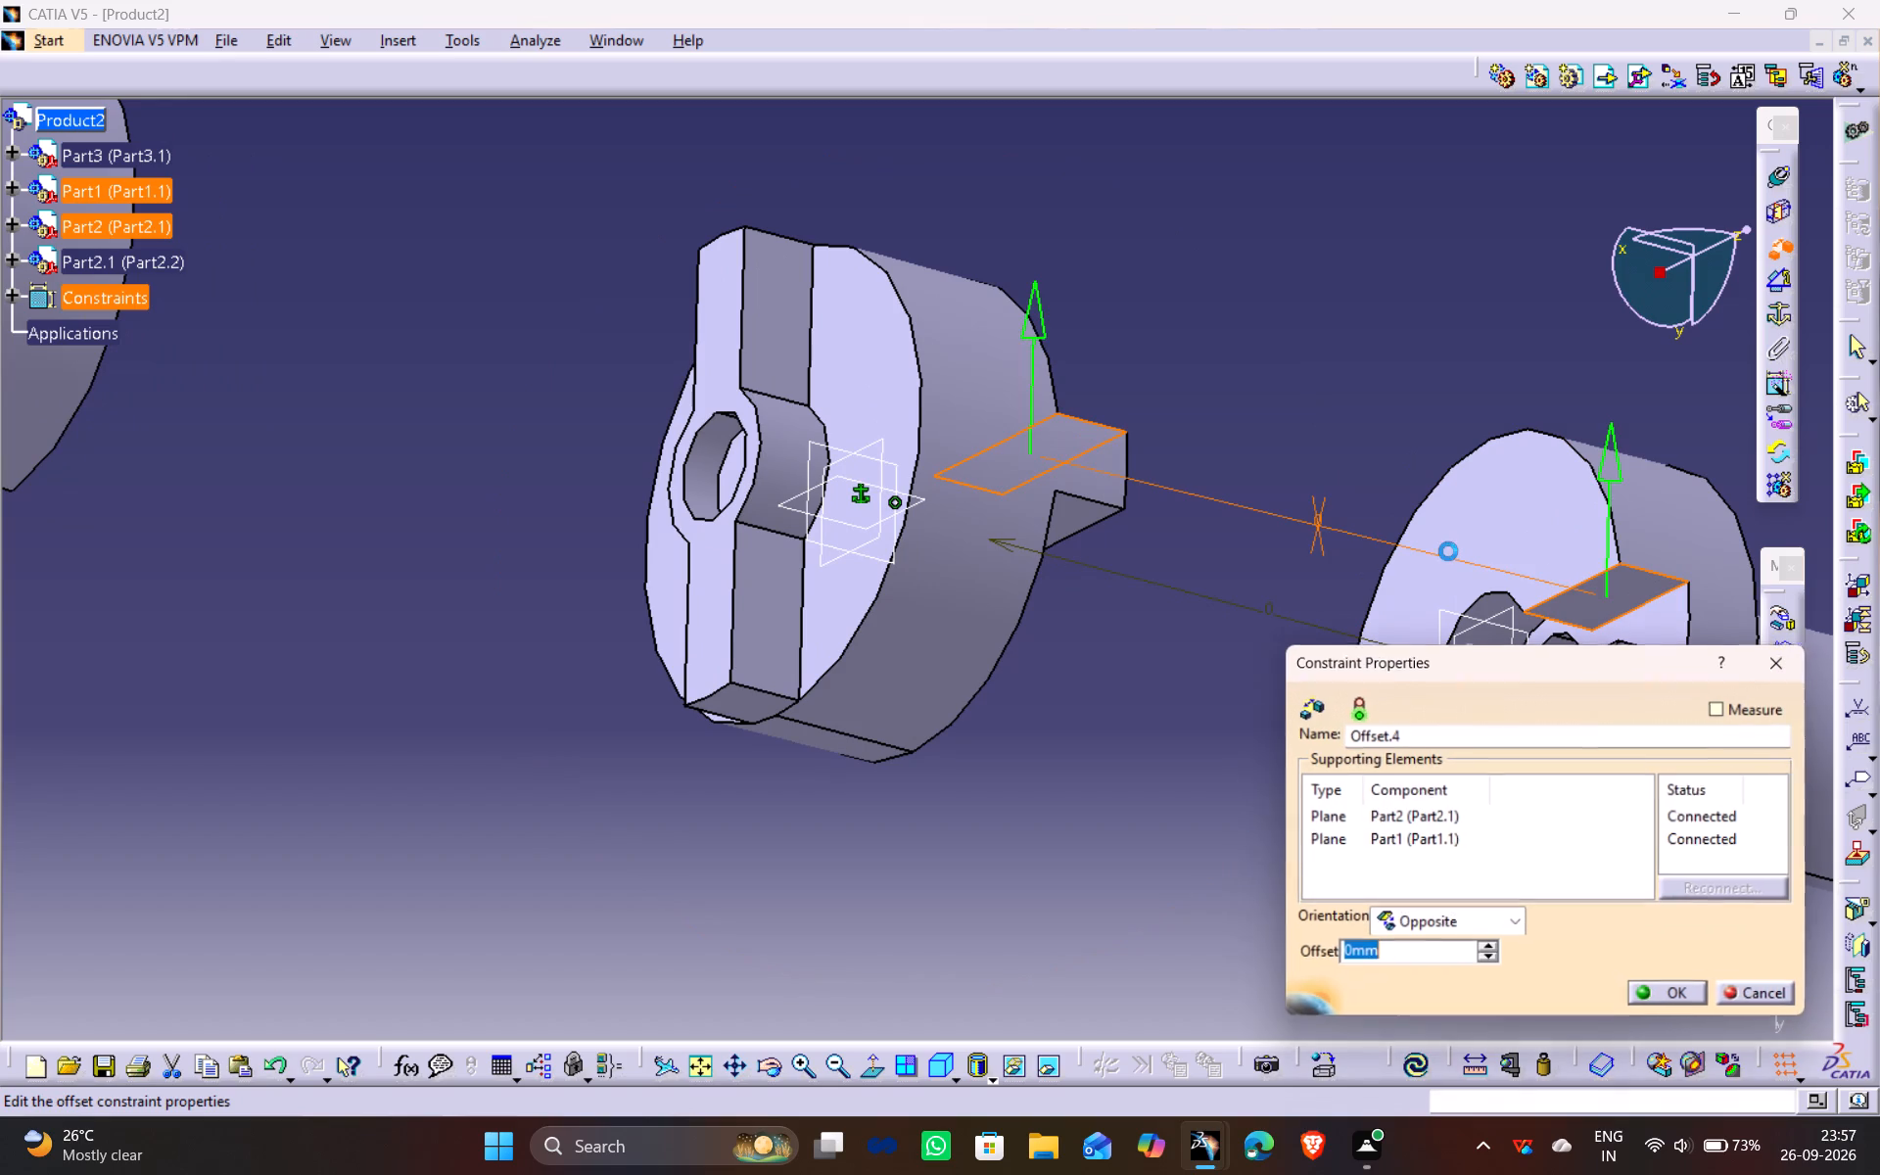
click(1664, 999)
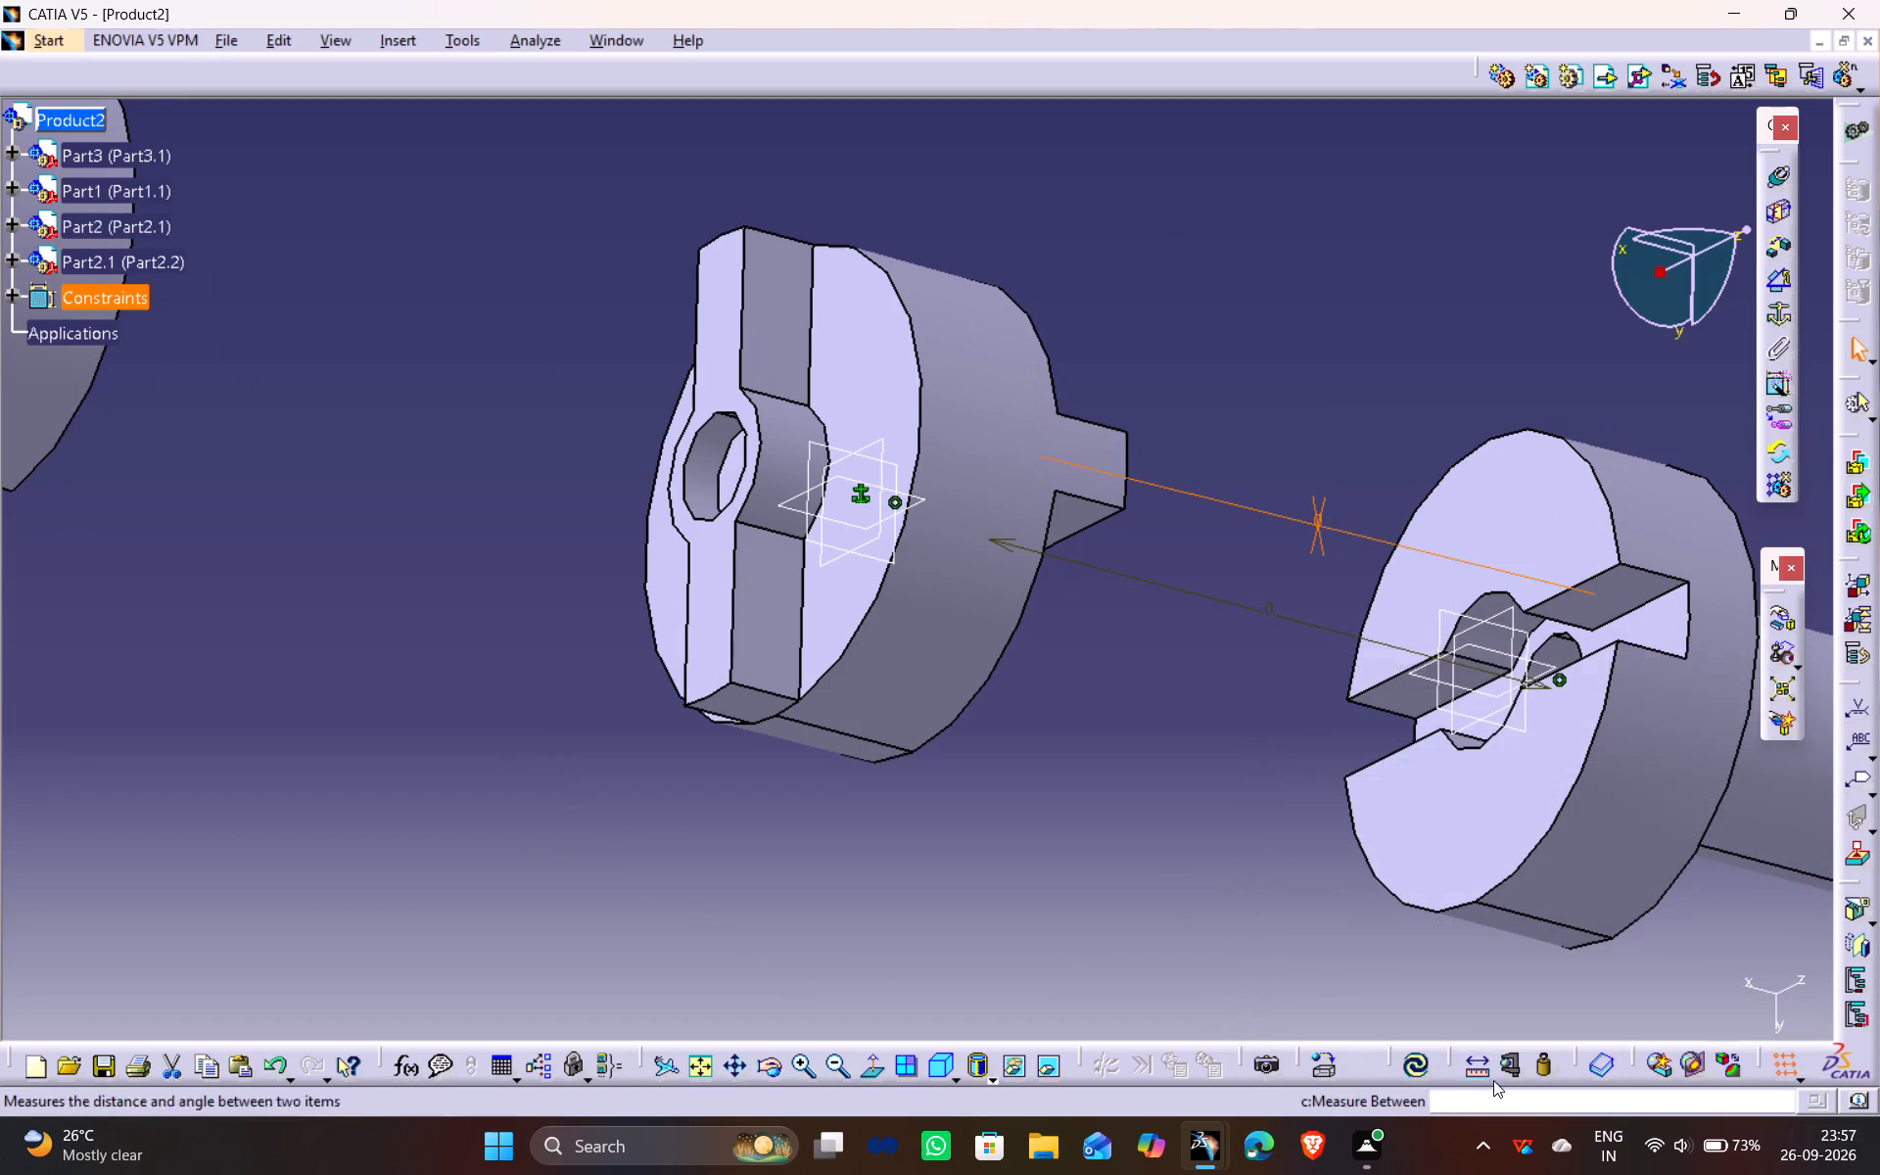
click(1415, 1067)
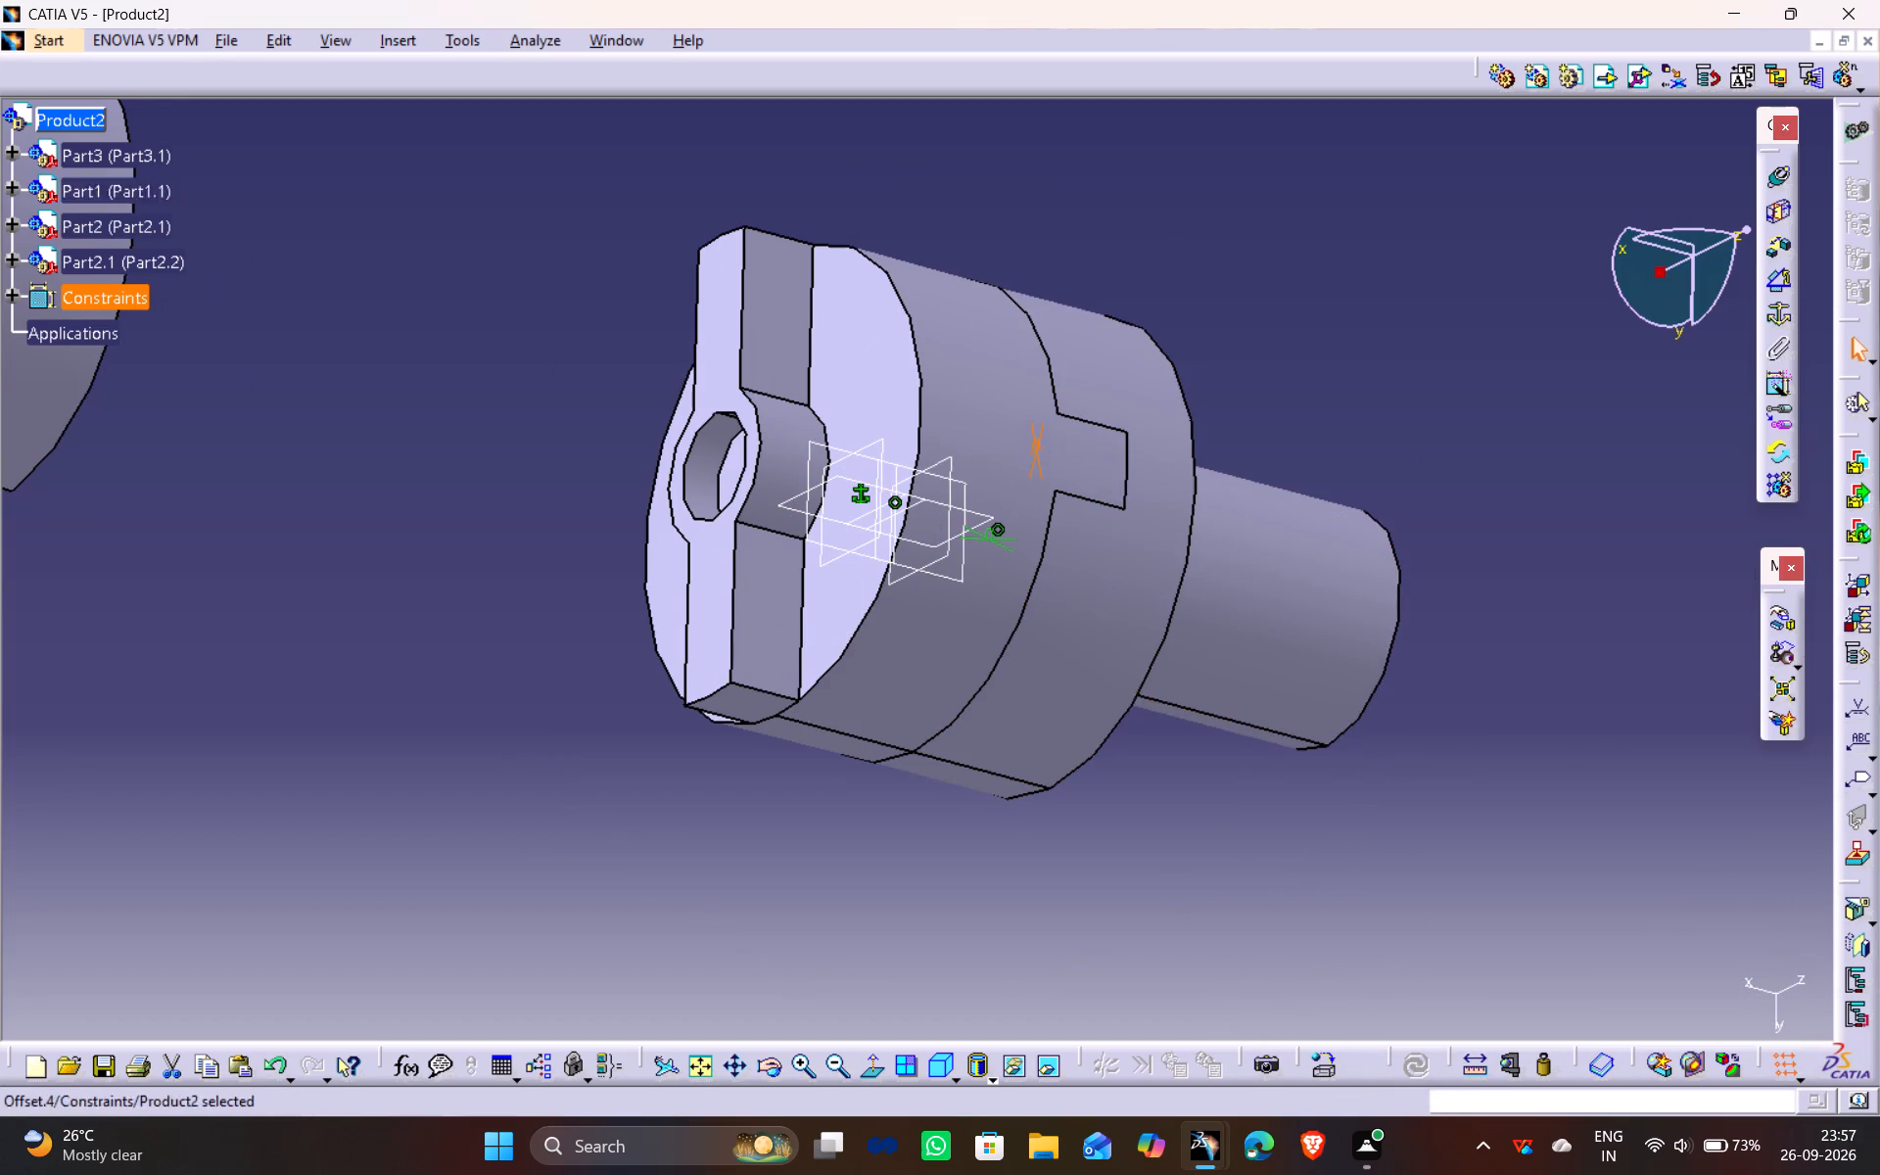
Delete the coincidence constraint between the axes of hub Part1 (Part1.1) and the middle disc.
middle_drag(947, 849, 986, 323)
drag(945, 848, 986, 323)
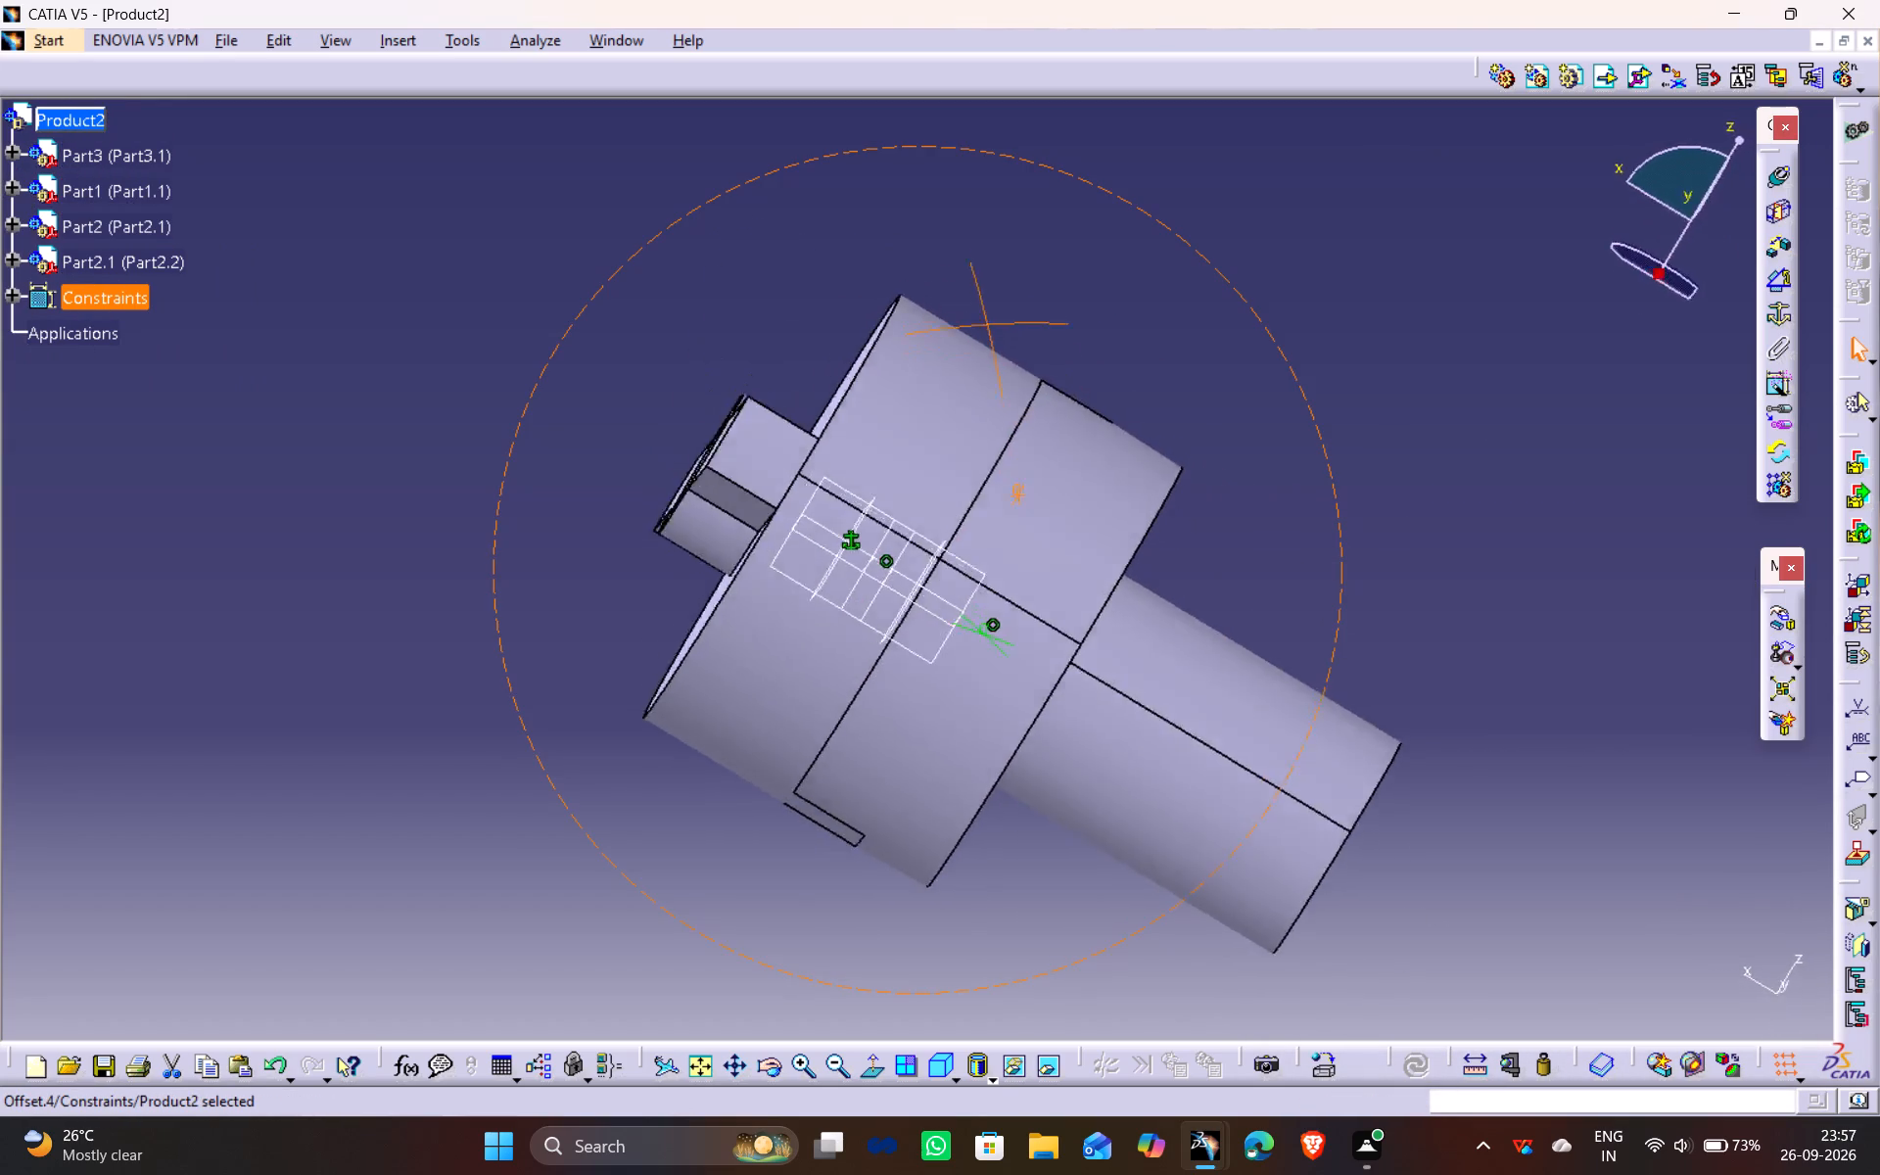
drag(986, 323, 648, 401)
middle_drag(986, 323, 633, 386)
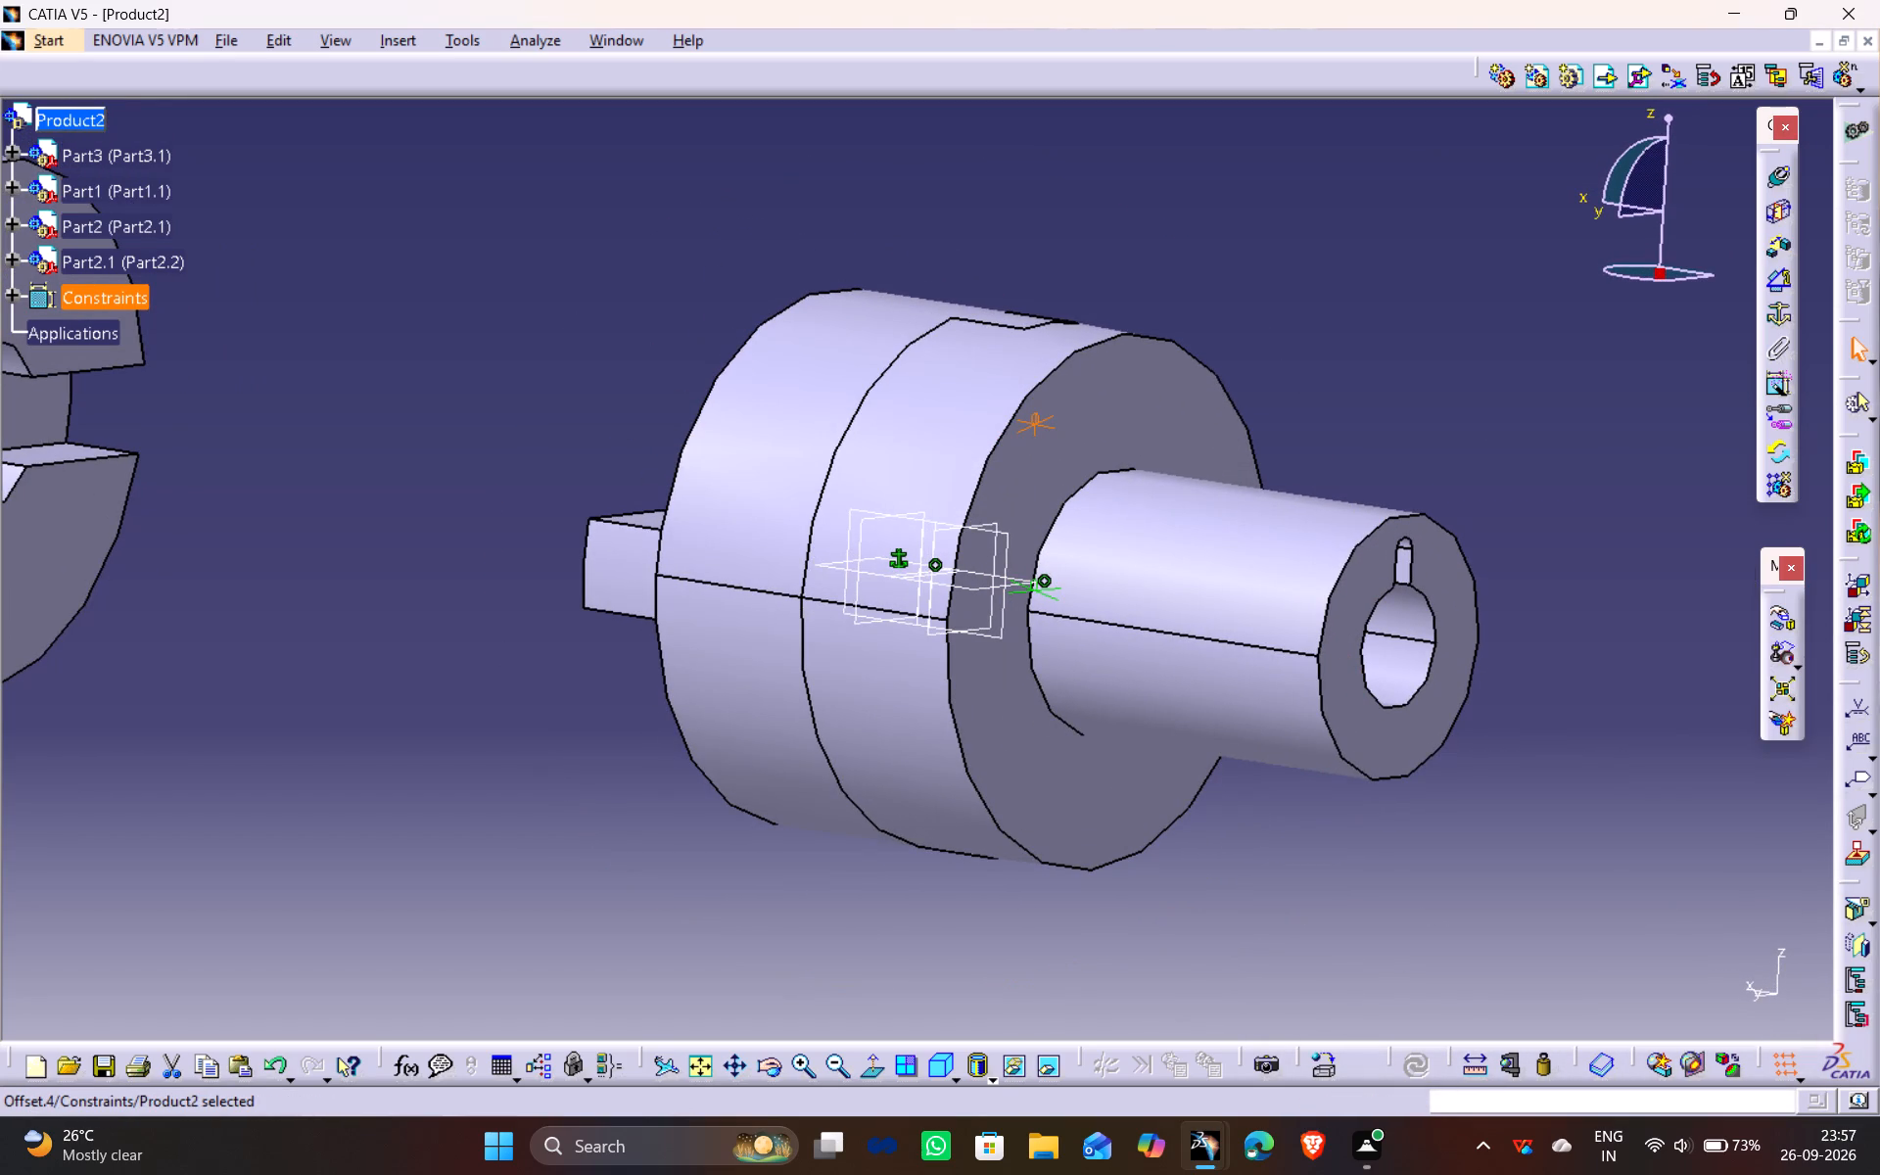
ctrl+scroll(1583, 448, up, 1)
ctrl+middle_drag(1583, 448, 1023, 517)
ctrl+drag(1574, 448, 1044, 530)
scroll(1024, 513, down, 1)
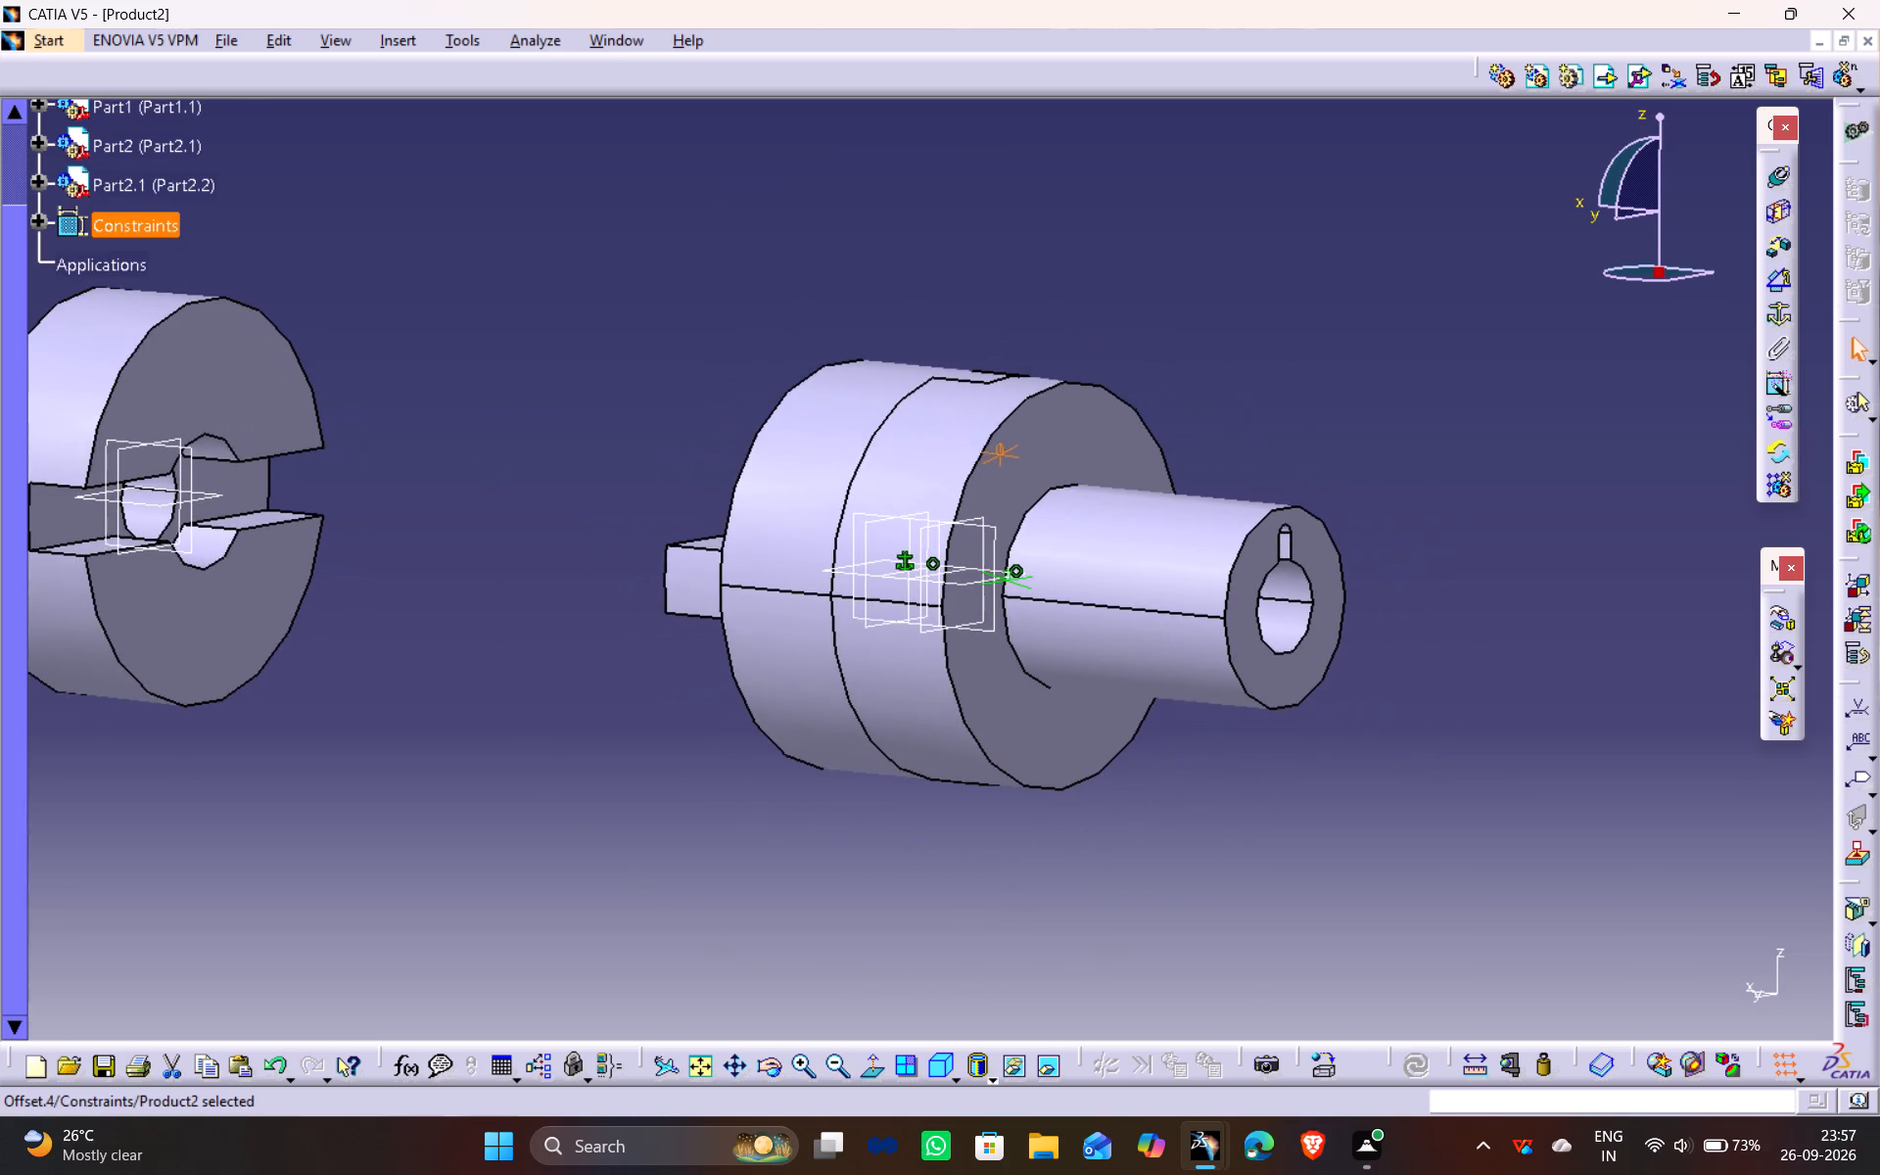
middle_drag(1504, 421, 1129, 439)
drag(1500, 421, 1129, 439)
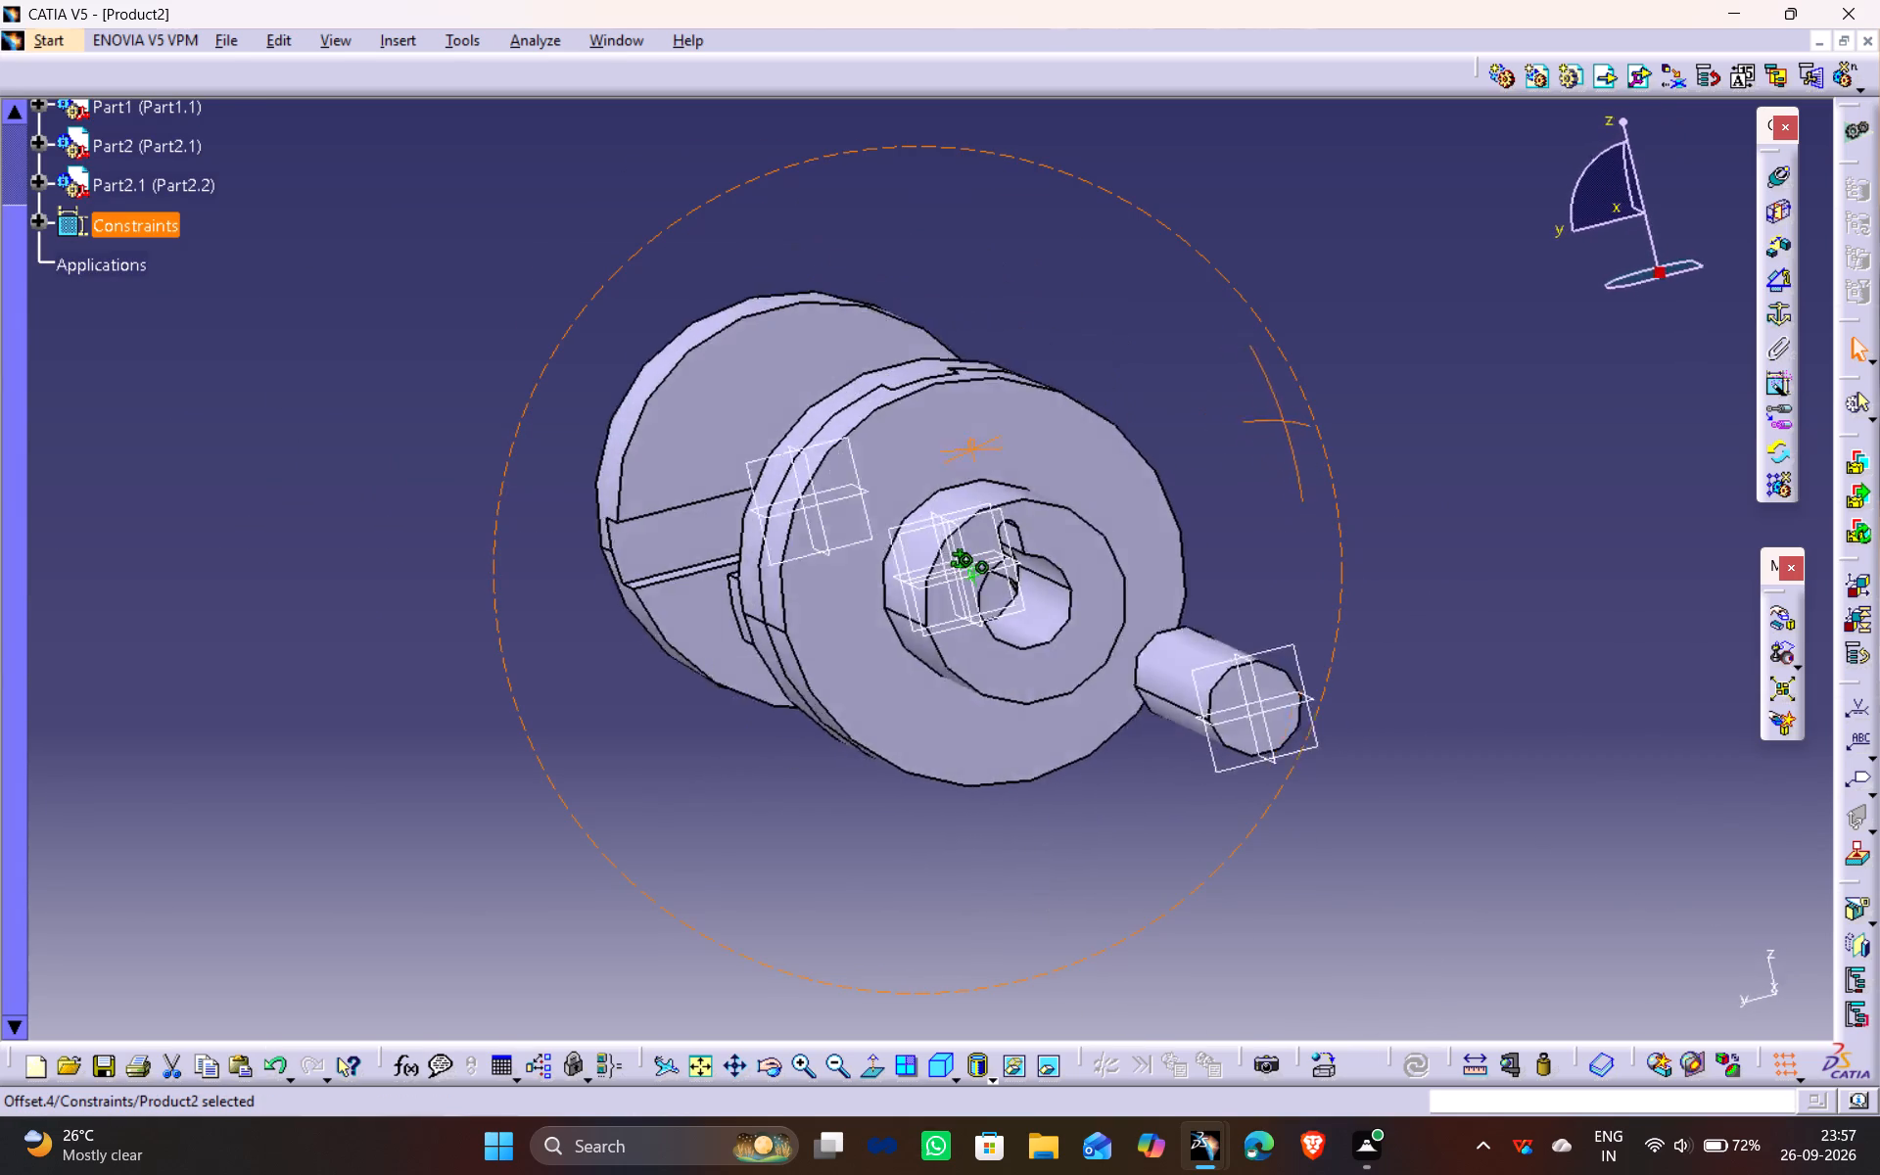
drag(1129, 439, 1278, 454)
middle_drag(1129, 439, 1278, 454)
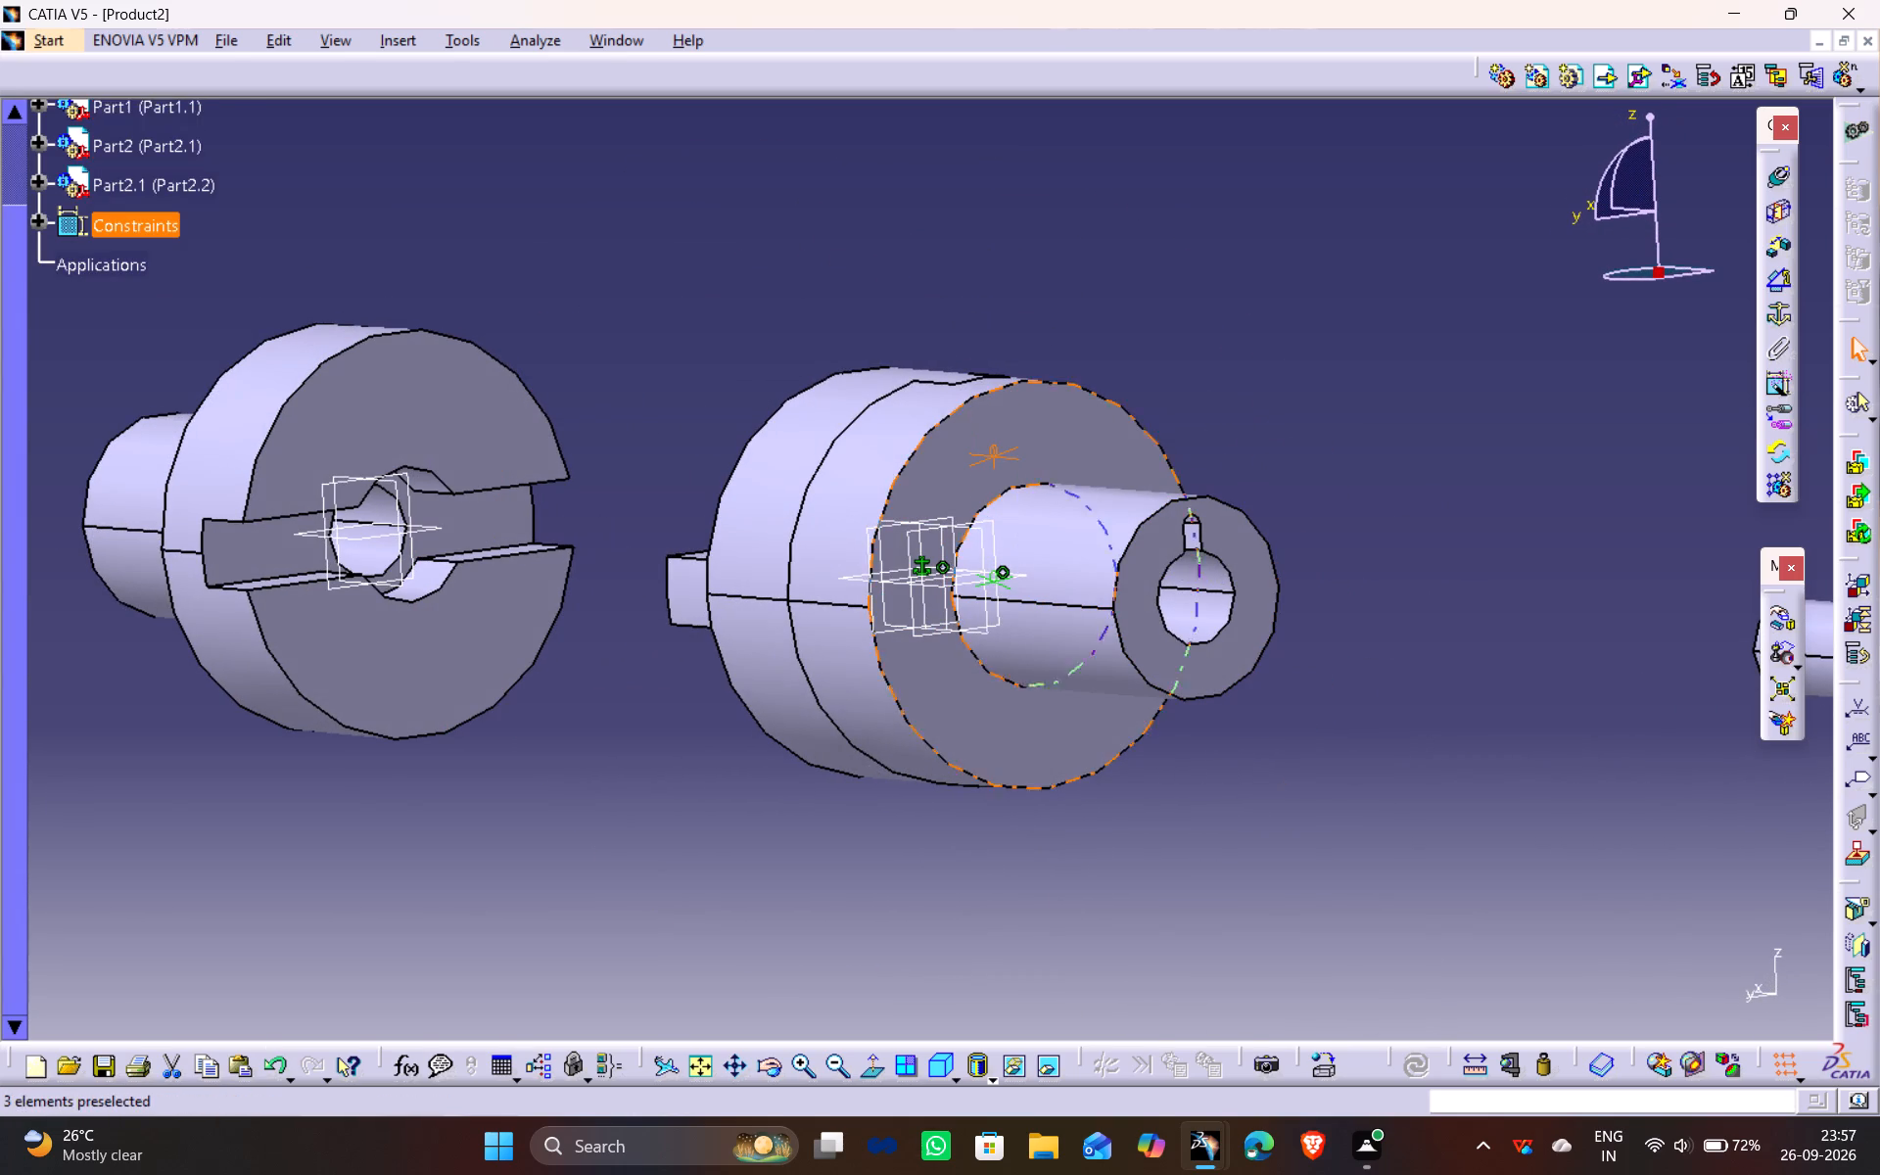
click(1003, 569)
middle_drag(1003, 626, 1464, 613)
drag(1005, 634, 1138, 650)
drag(1197, 641, 1462, 621)
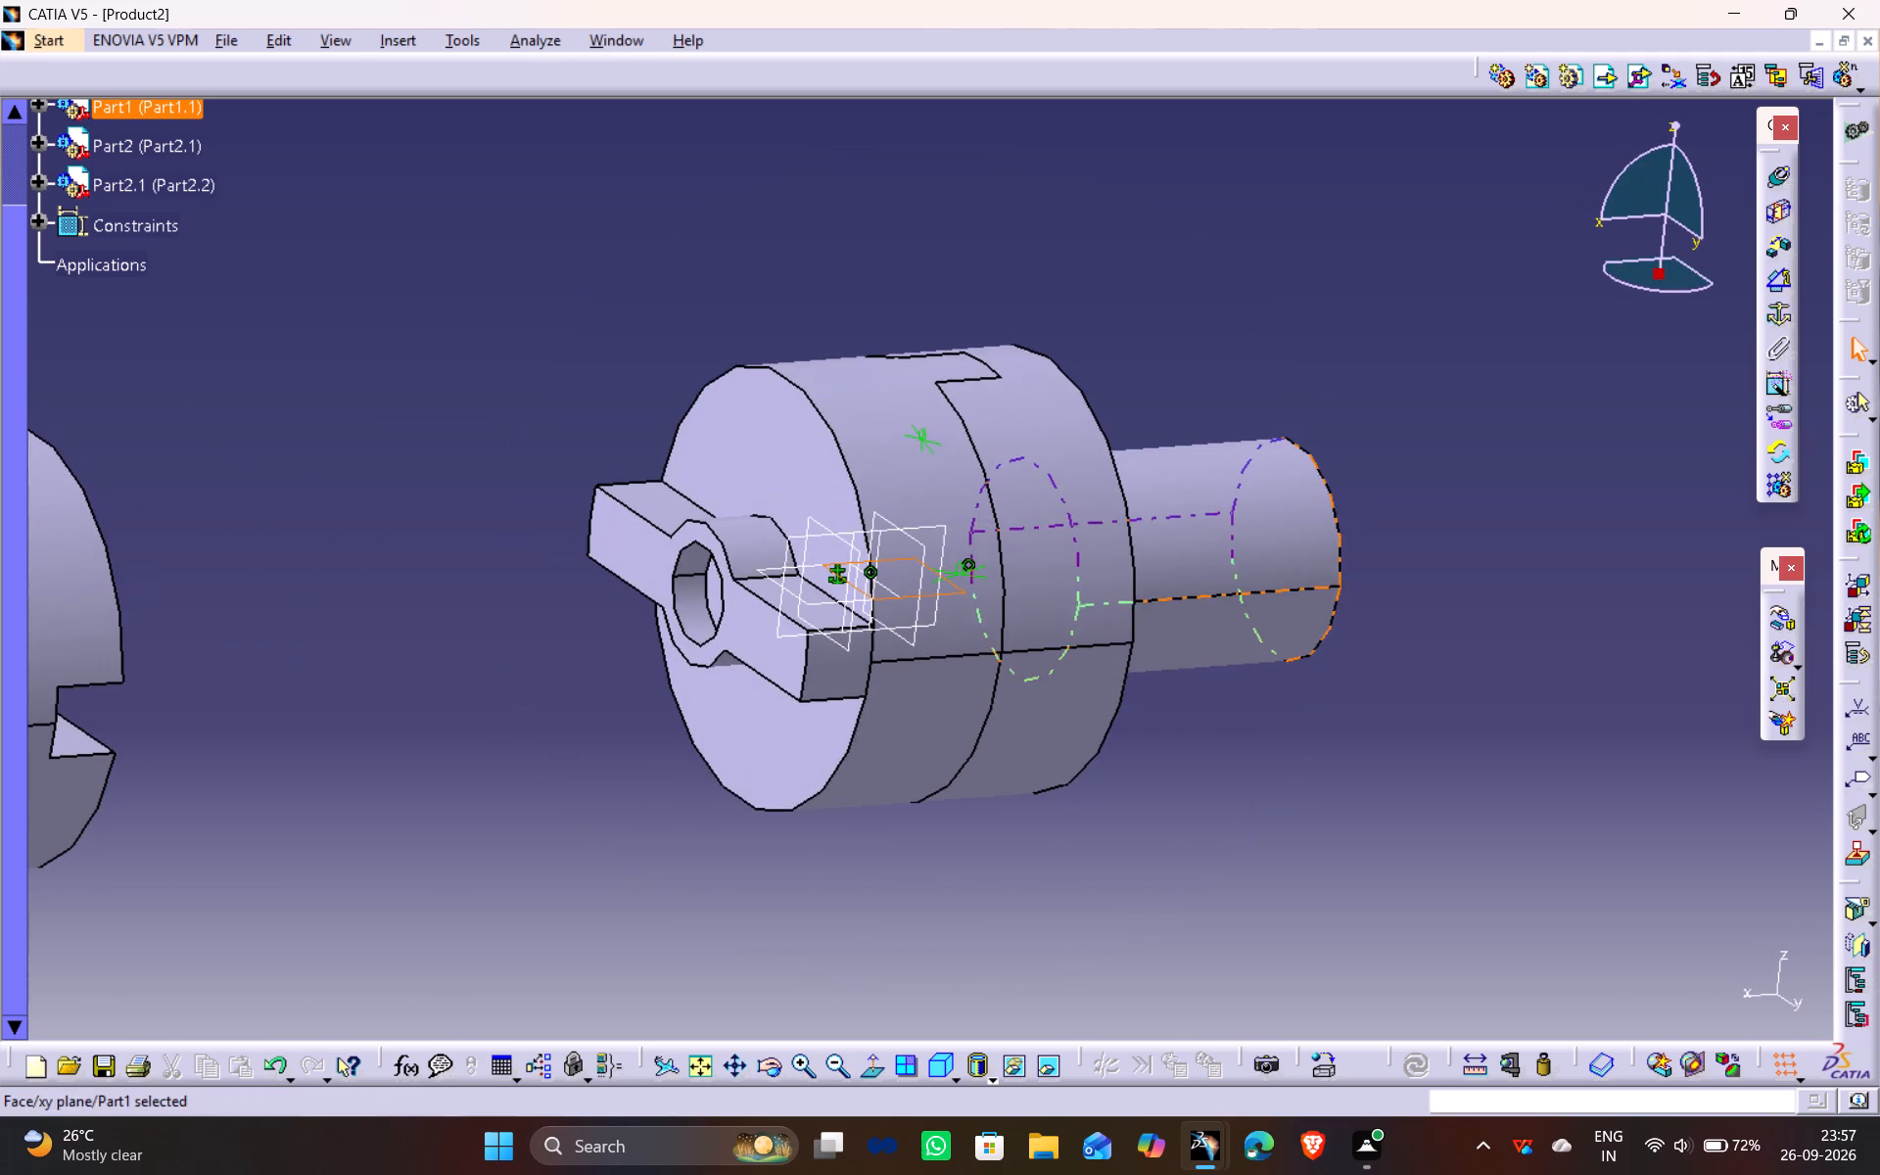
middle_drag(1255, 504, 1069, 591)
drag(1247, 511, 1077, 585)
click(1071, 835)
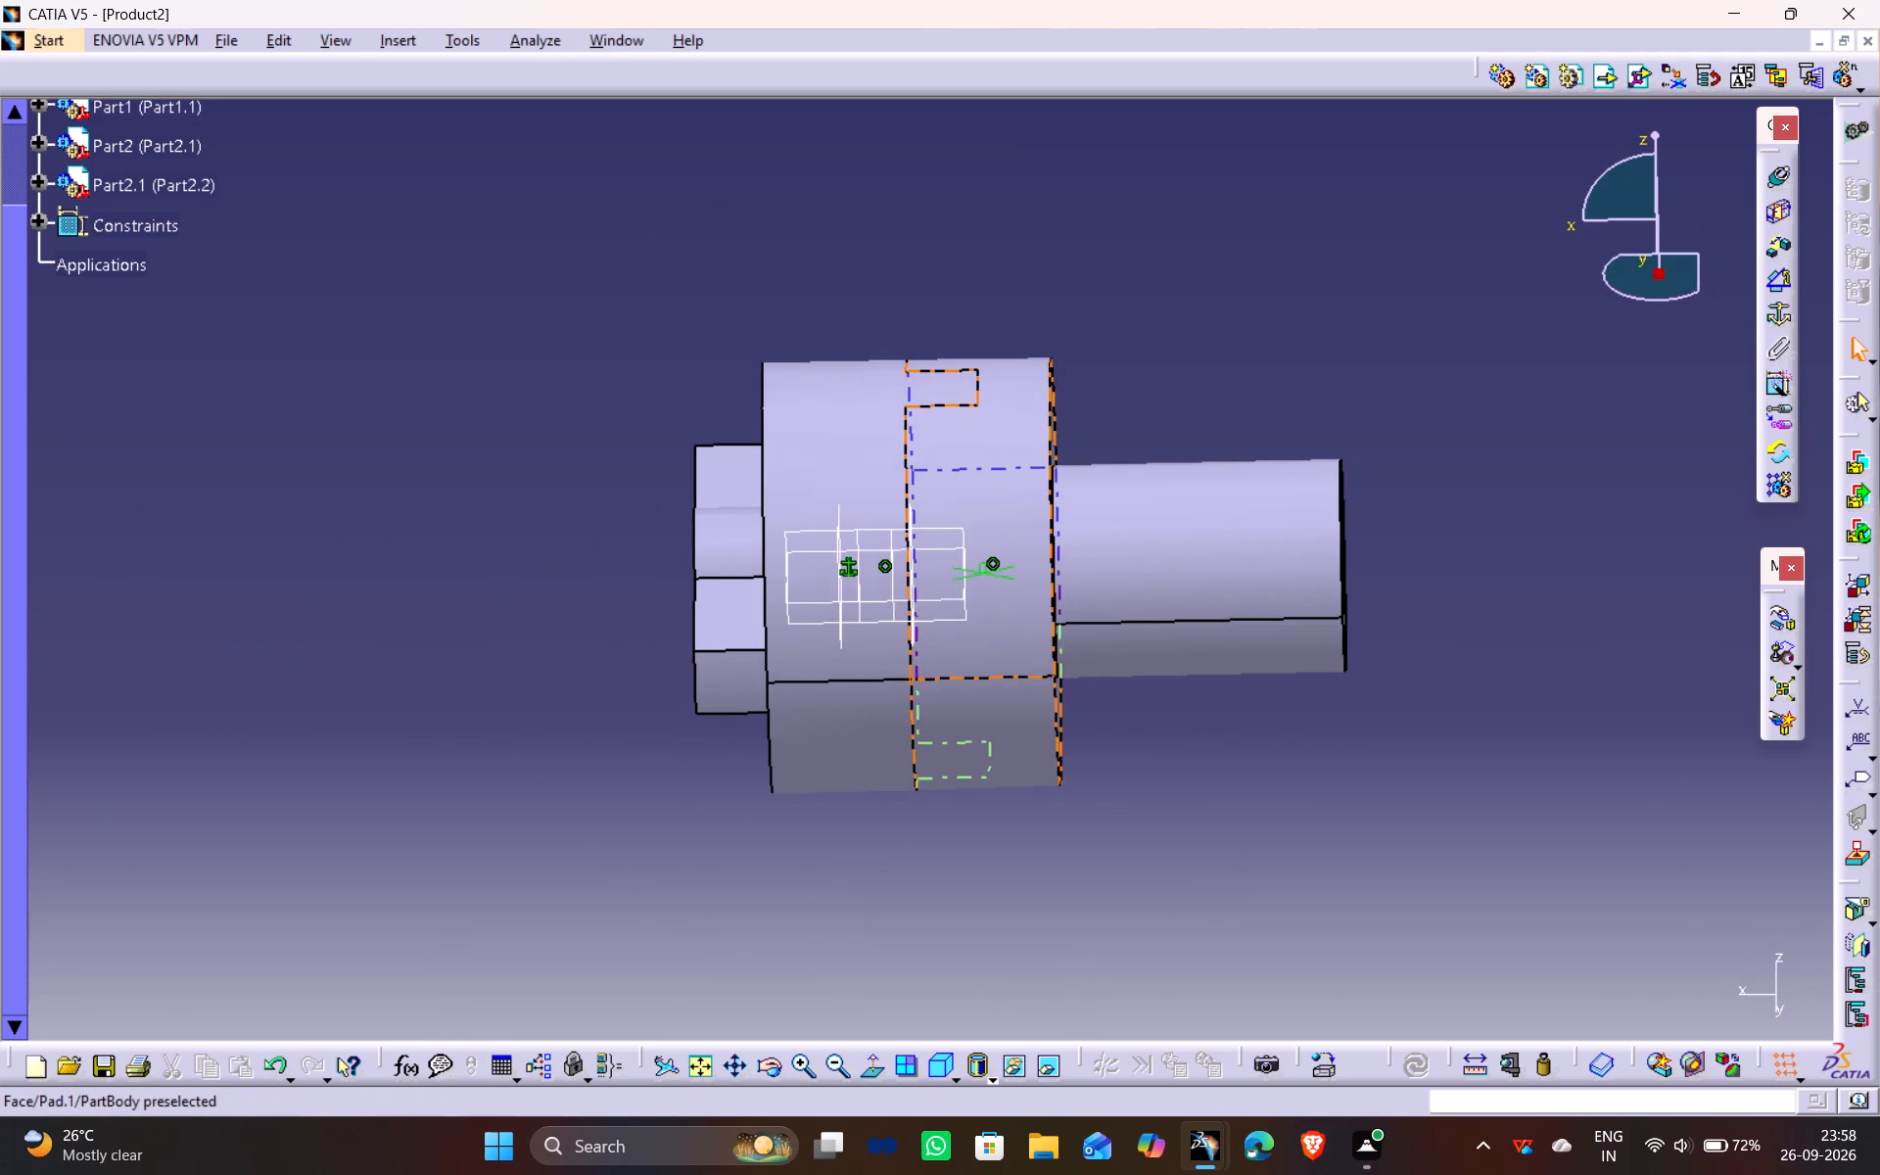
click(993, 560)
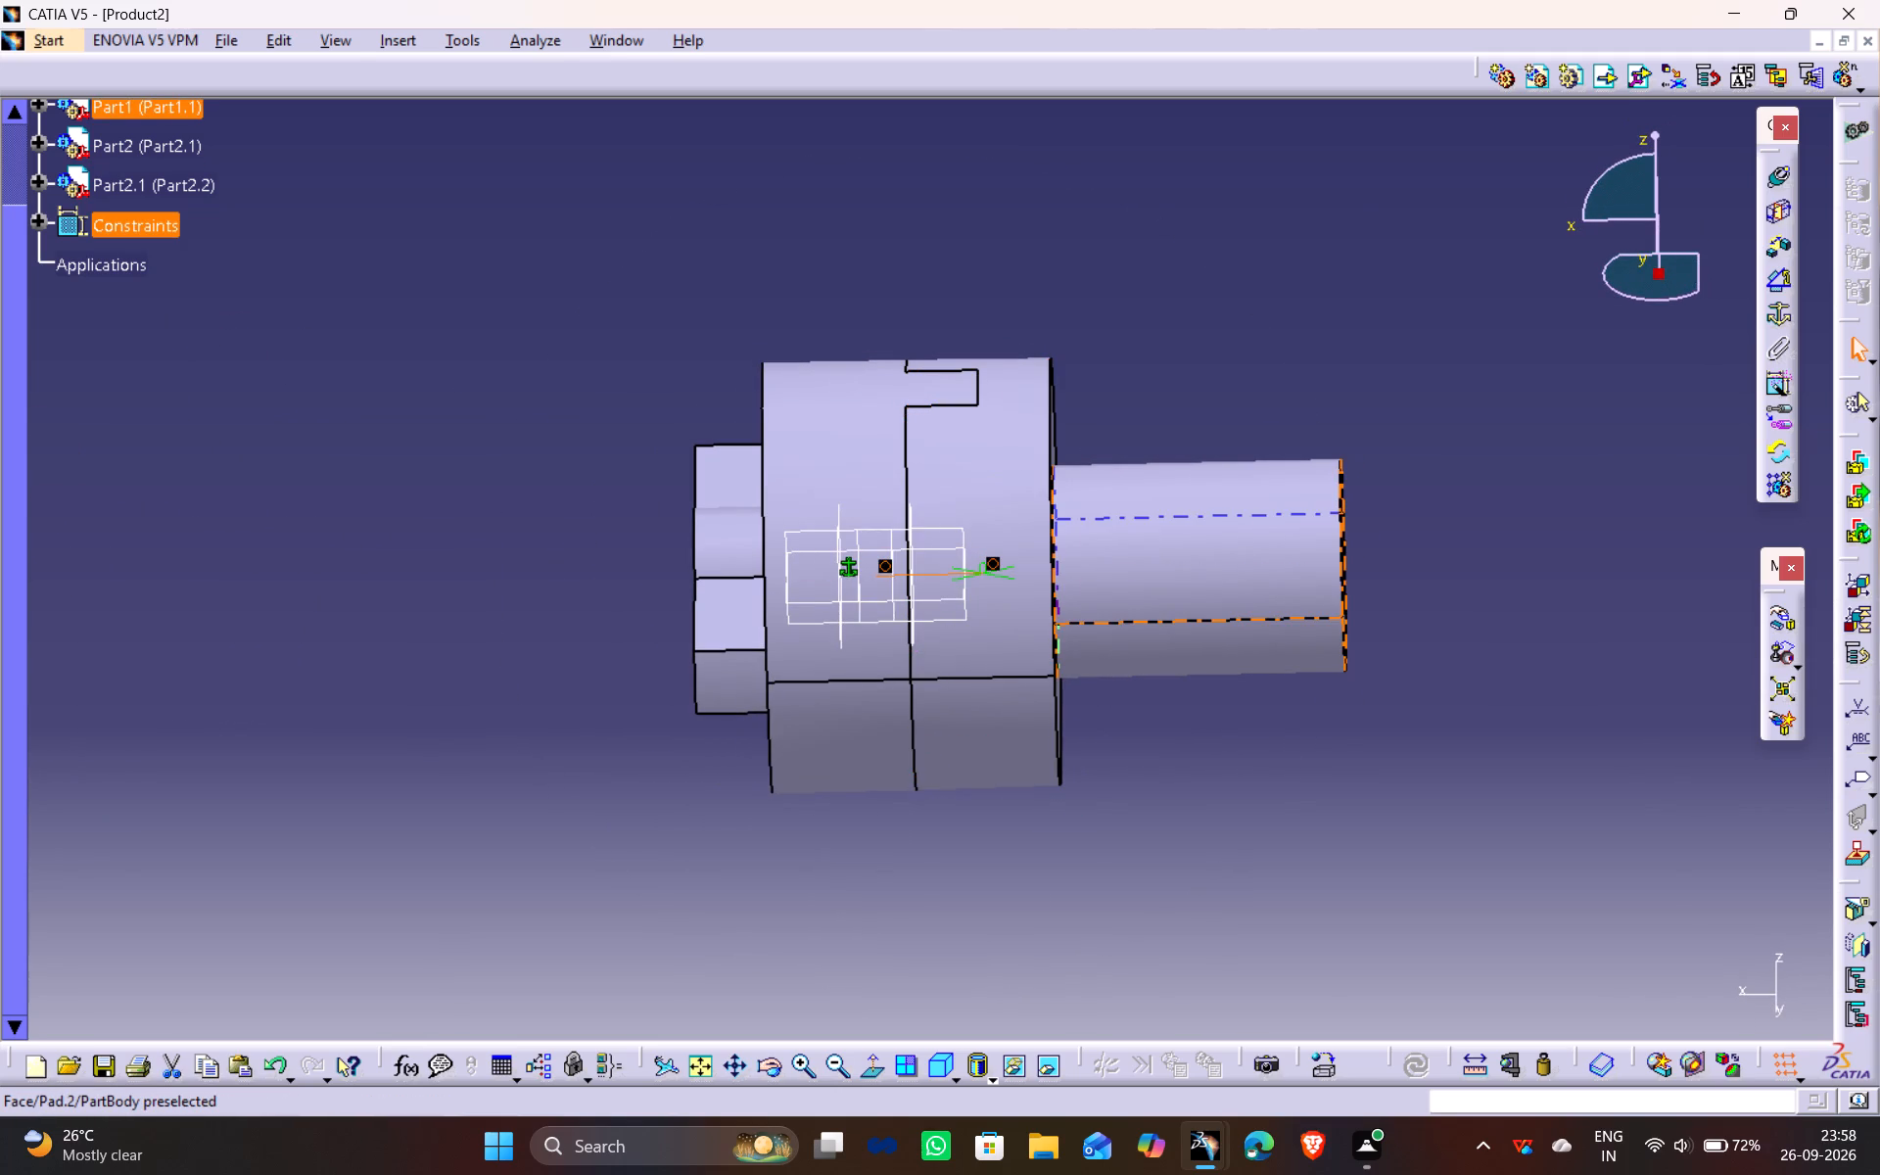
key(Delete)
Move hub Part1 freehand upward along the Z axis with the Manipulation tool, clear of the middle disc's tongue.
middle_drag(1031, 852, 980, 742)
drag(1018, 840, 980, 765)
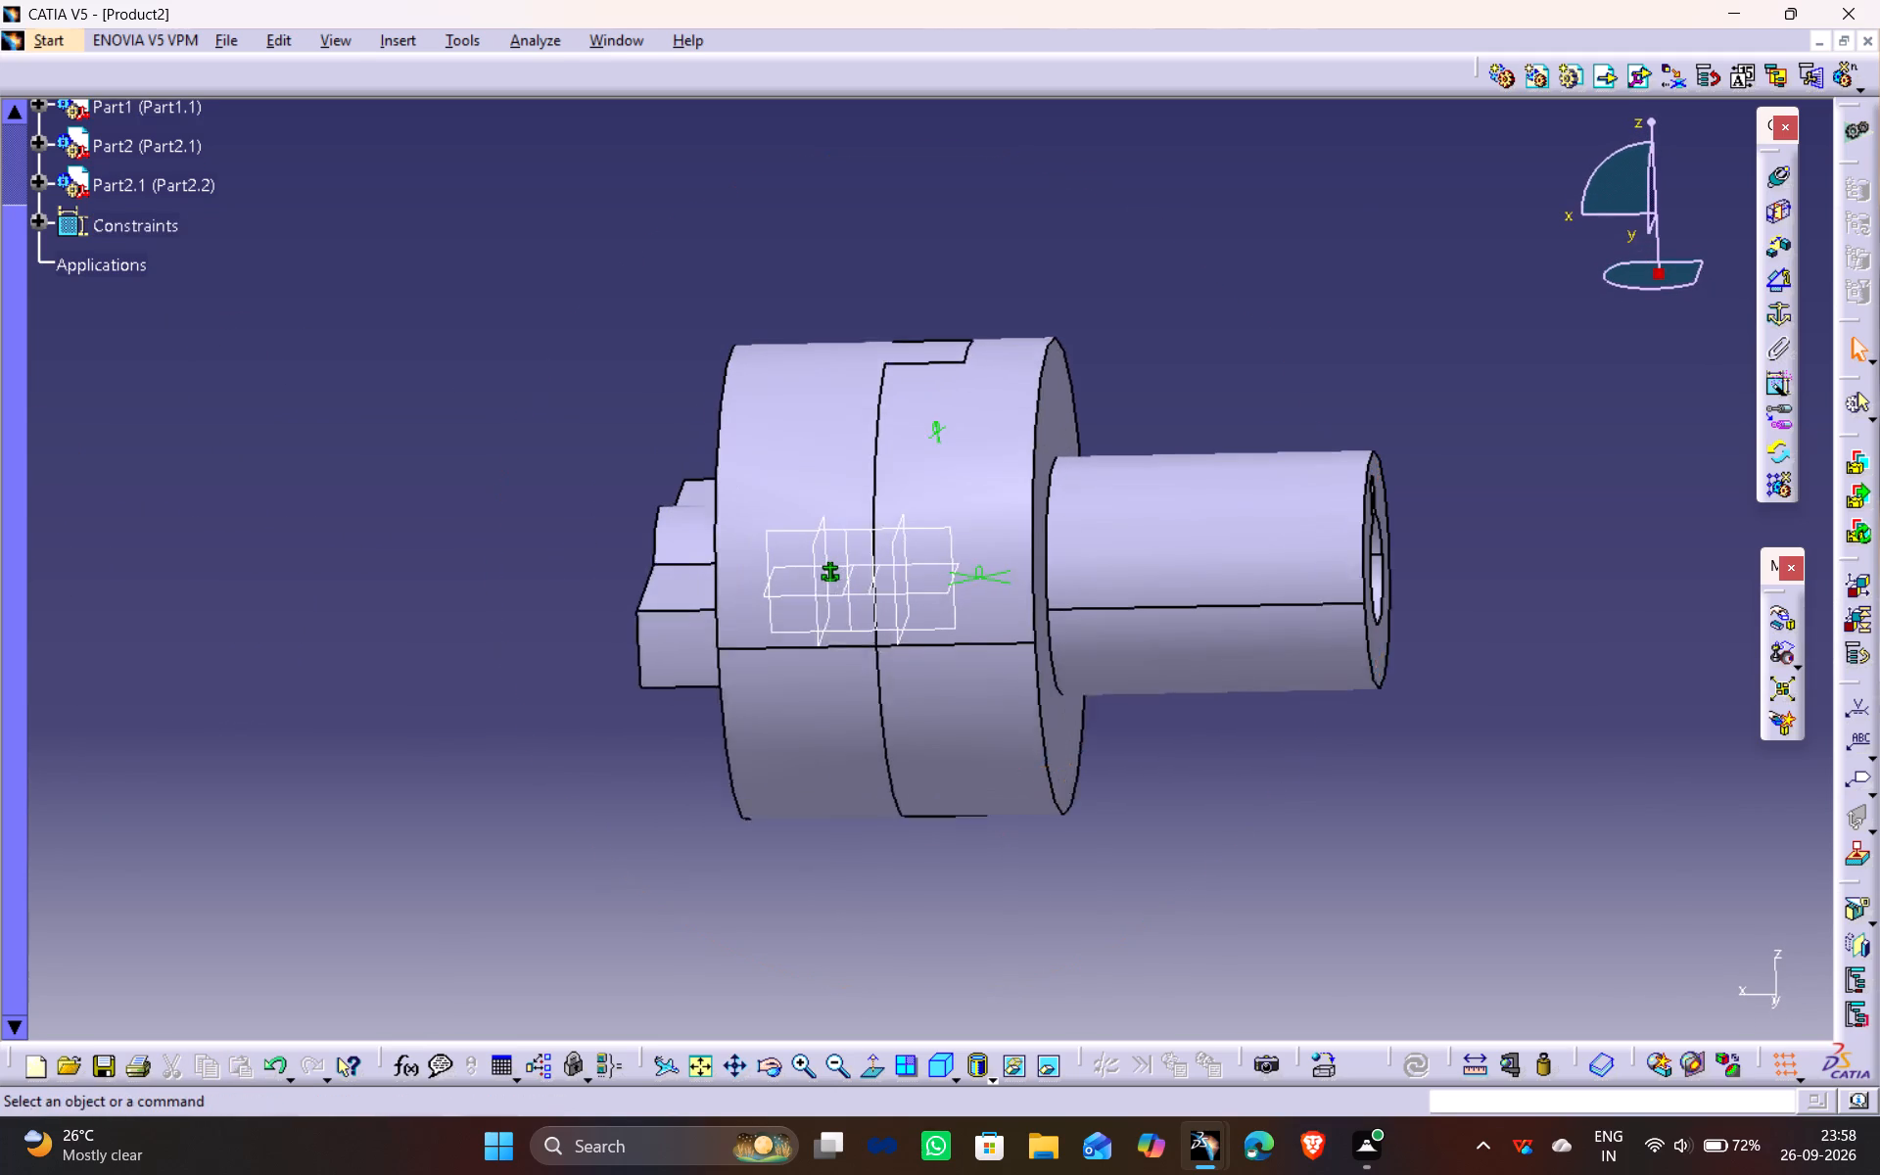
middle_drag(980, 742, 980, 737)
scroll(978, 684, down, 1)
middle_drag(978, 684, 980, 629)
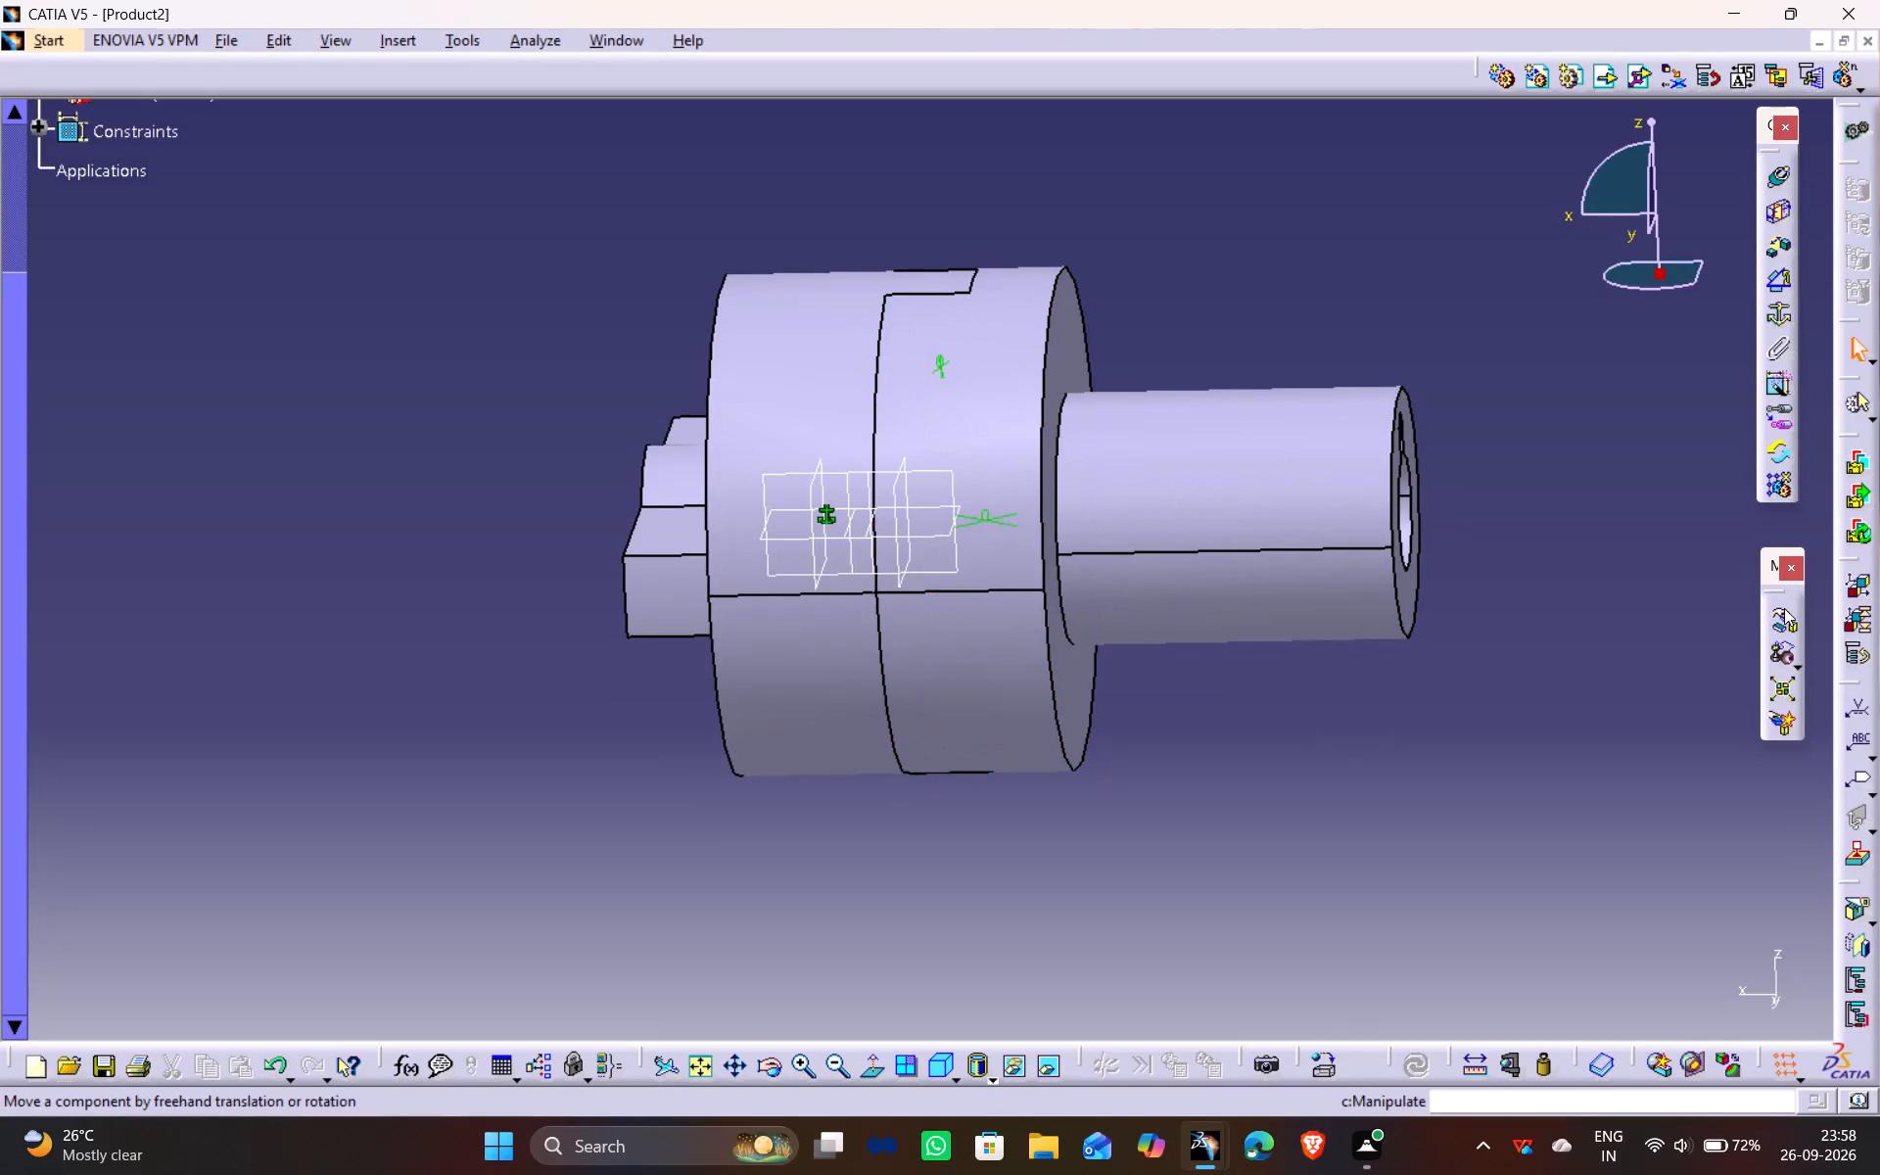
click(1781, 616)
click(1730, 864)
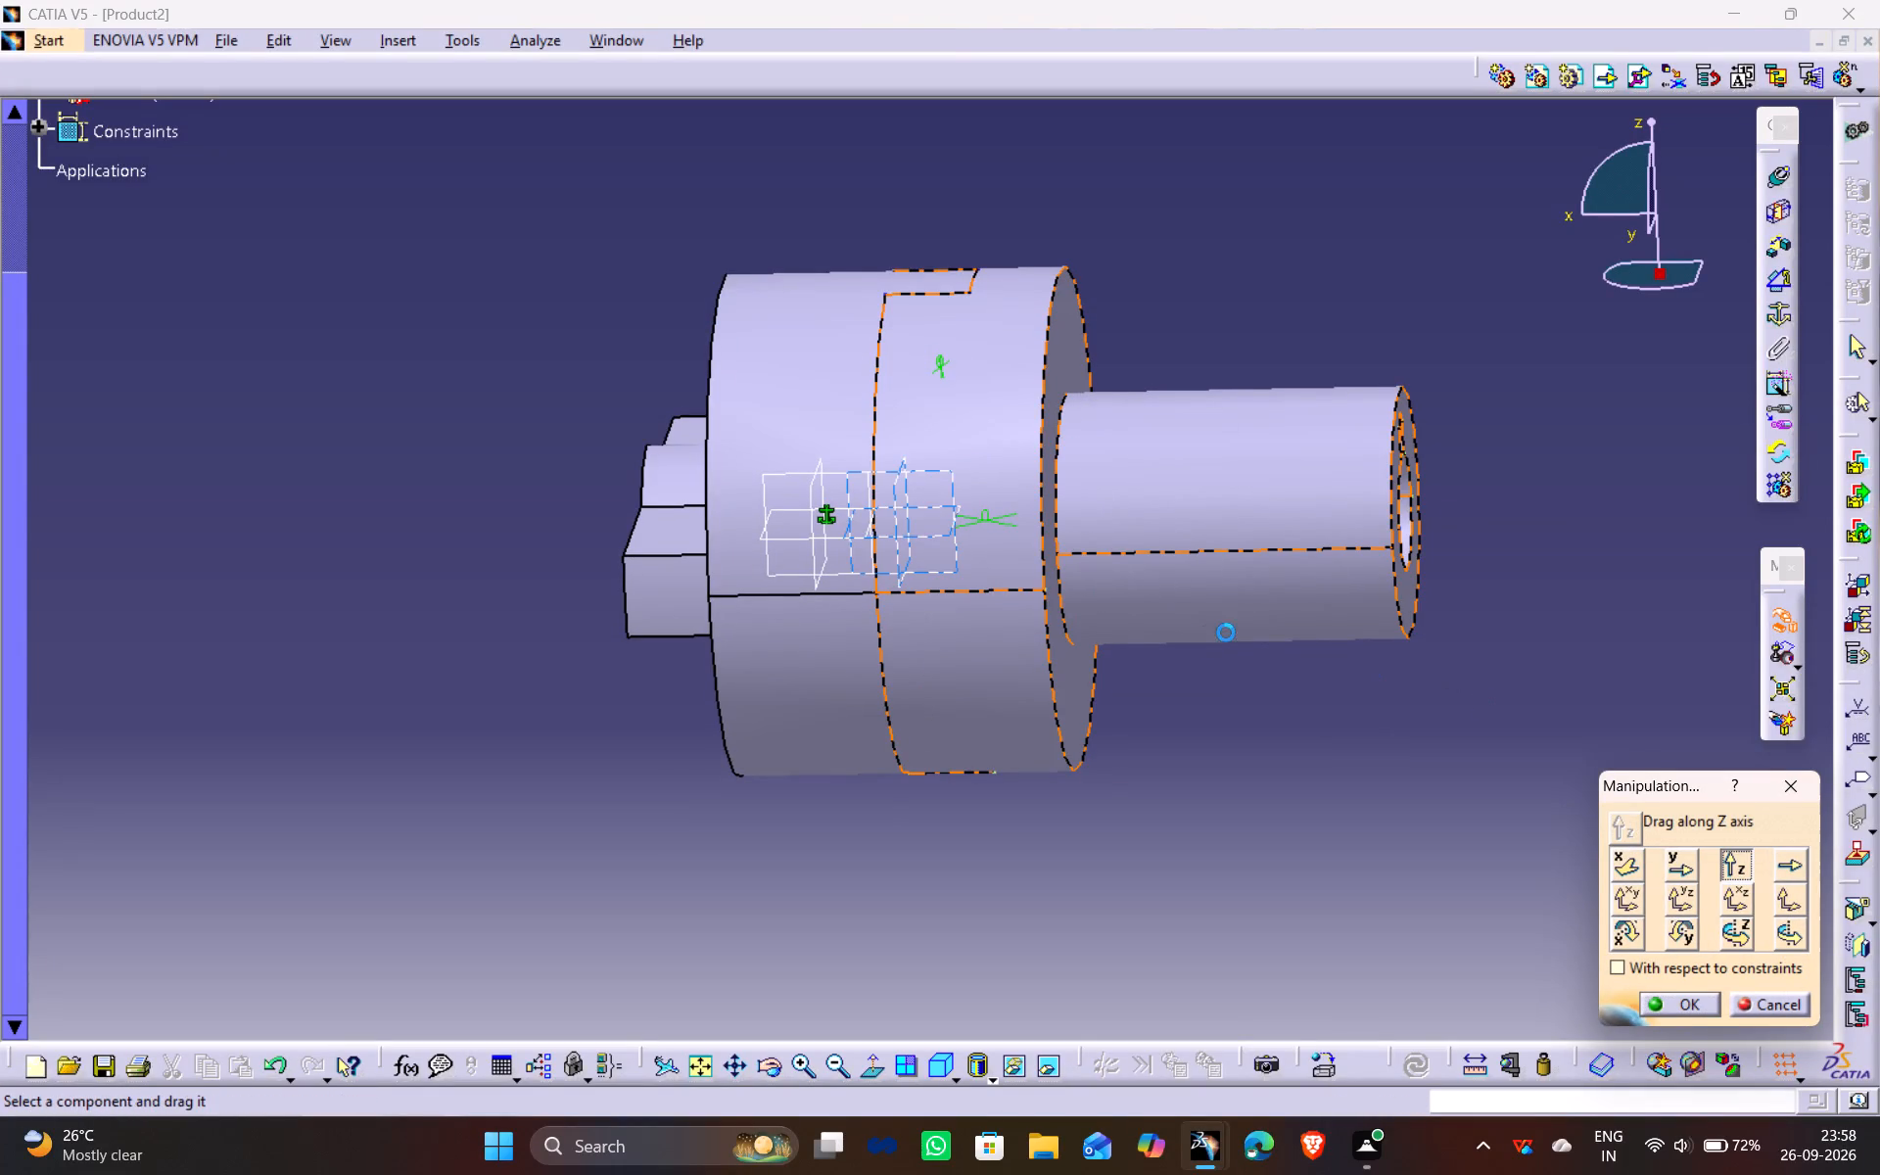
drag(940, 686, 1004, 297)
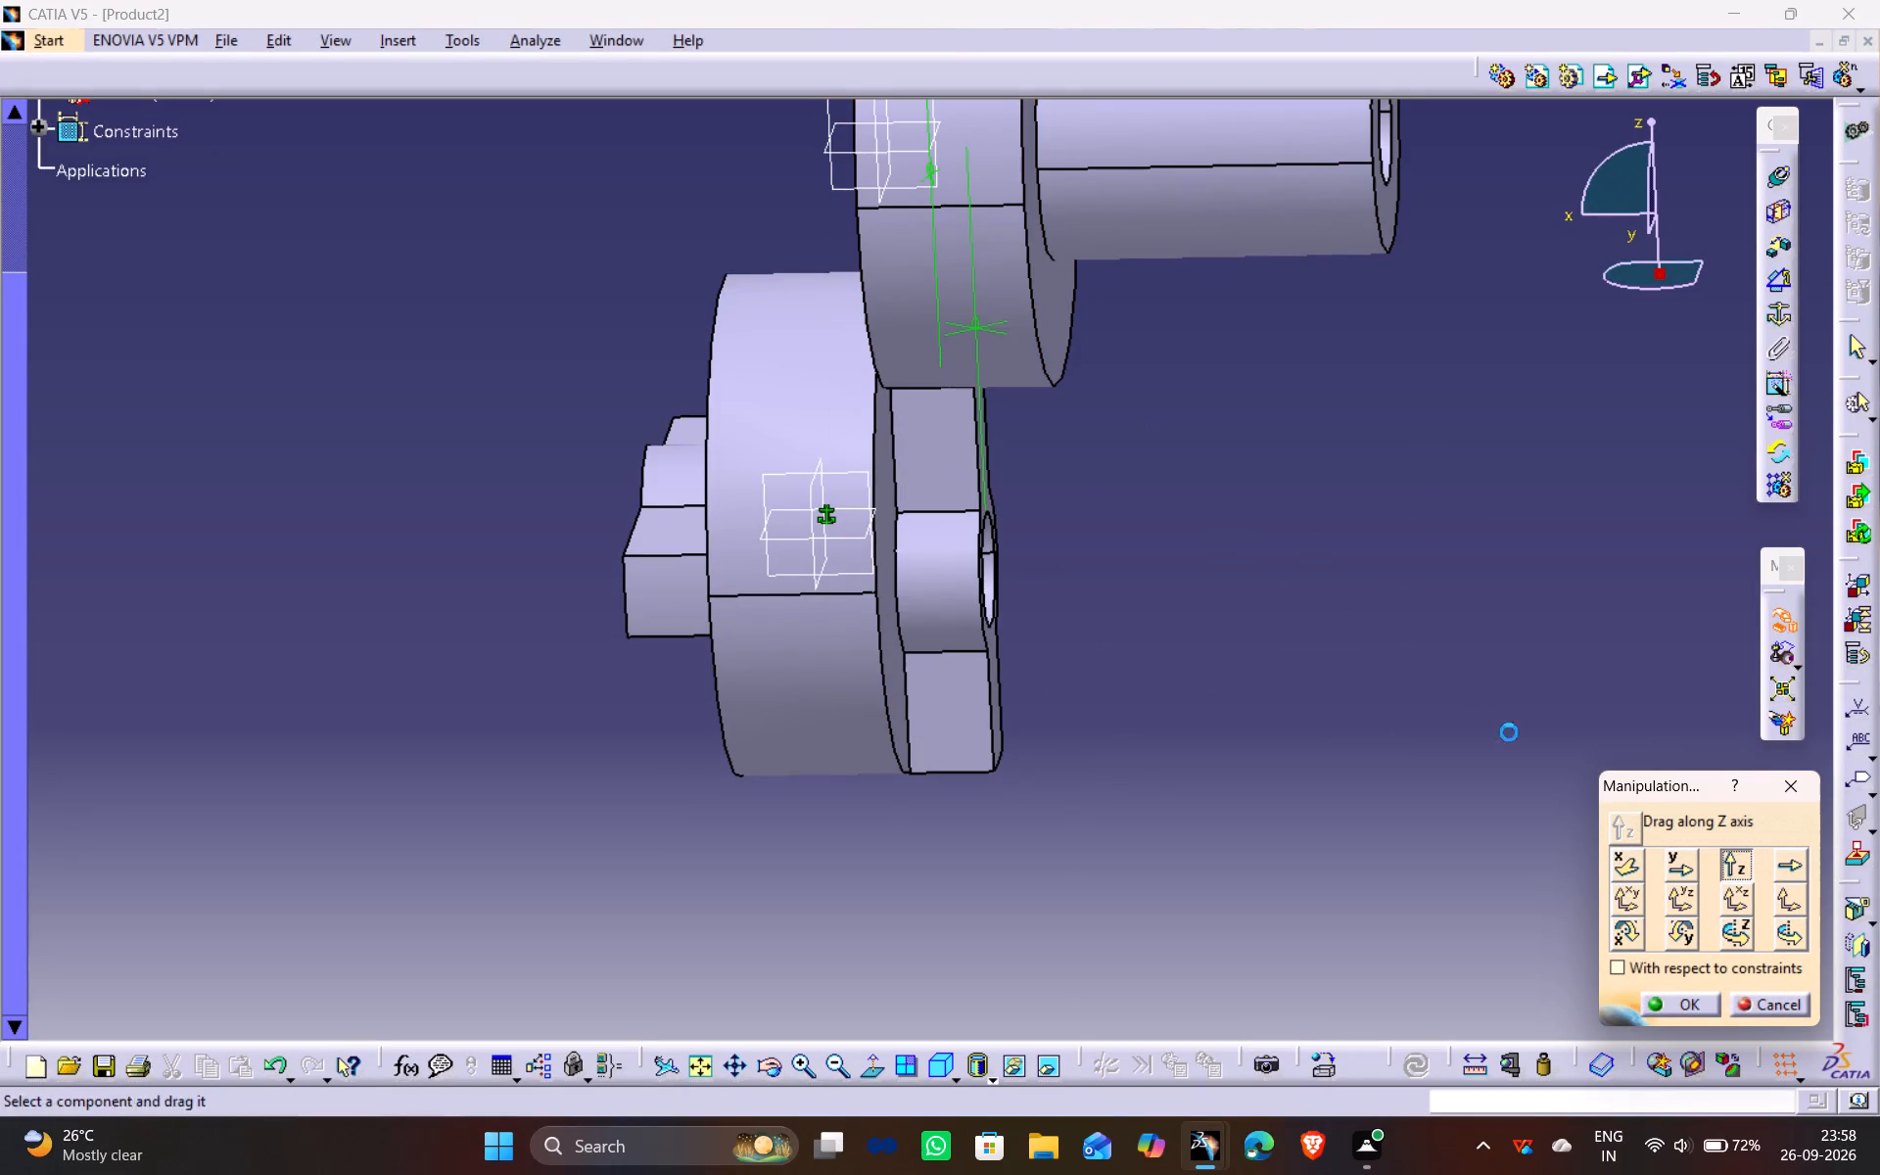
click(1702, 999)
Add a coincidence constraint between the bore axis of hub Part1 and the bore axis of the middle disc, and update the assembly.
drag(1484, 671, 1476, 666)
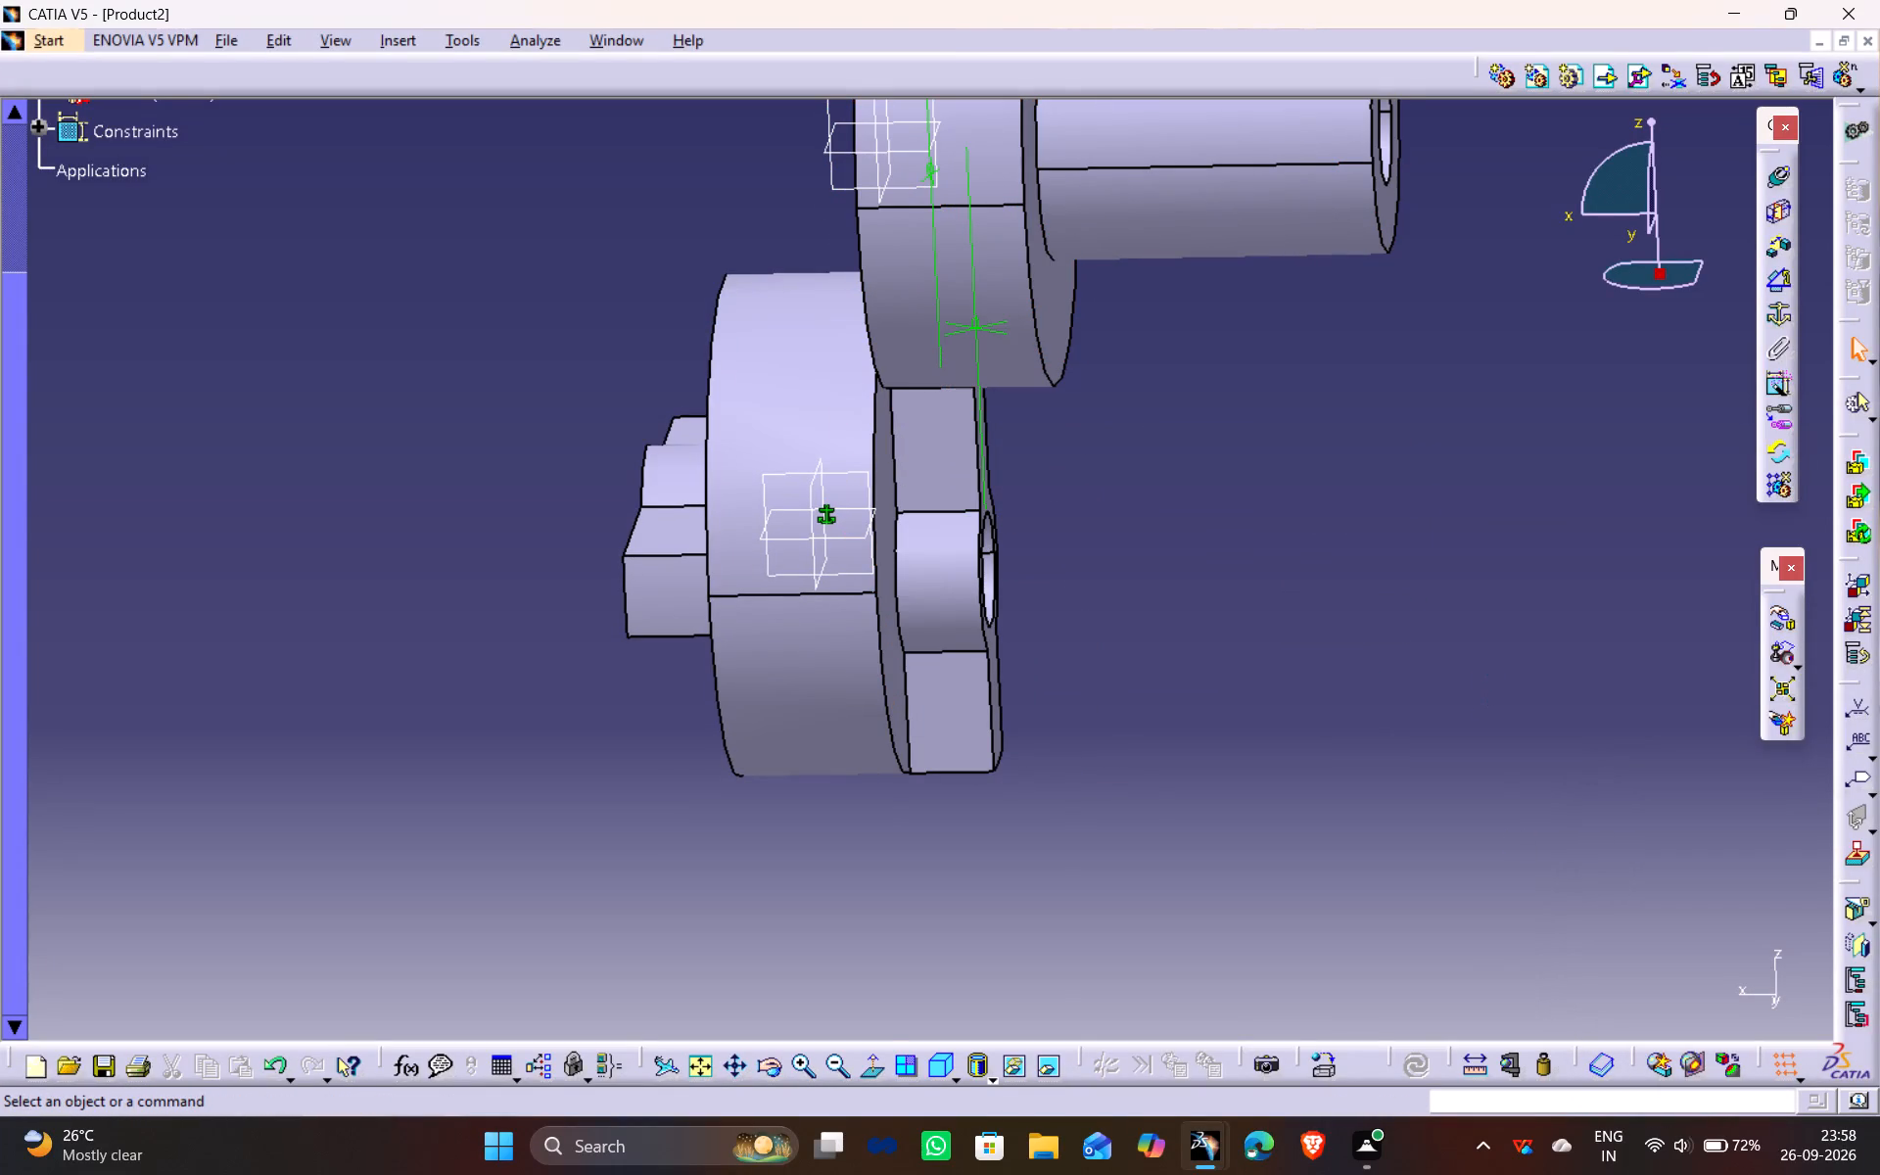
middle_click(1361, 488)
scroll(1361, 488, up, 1)
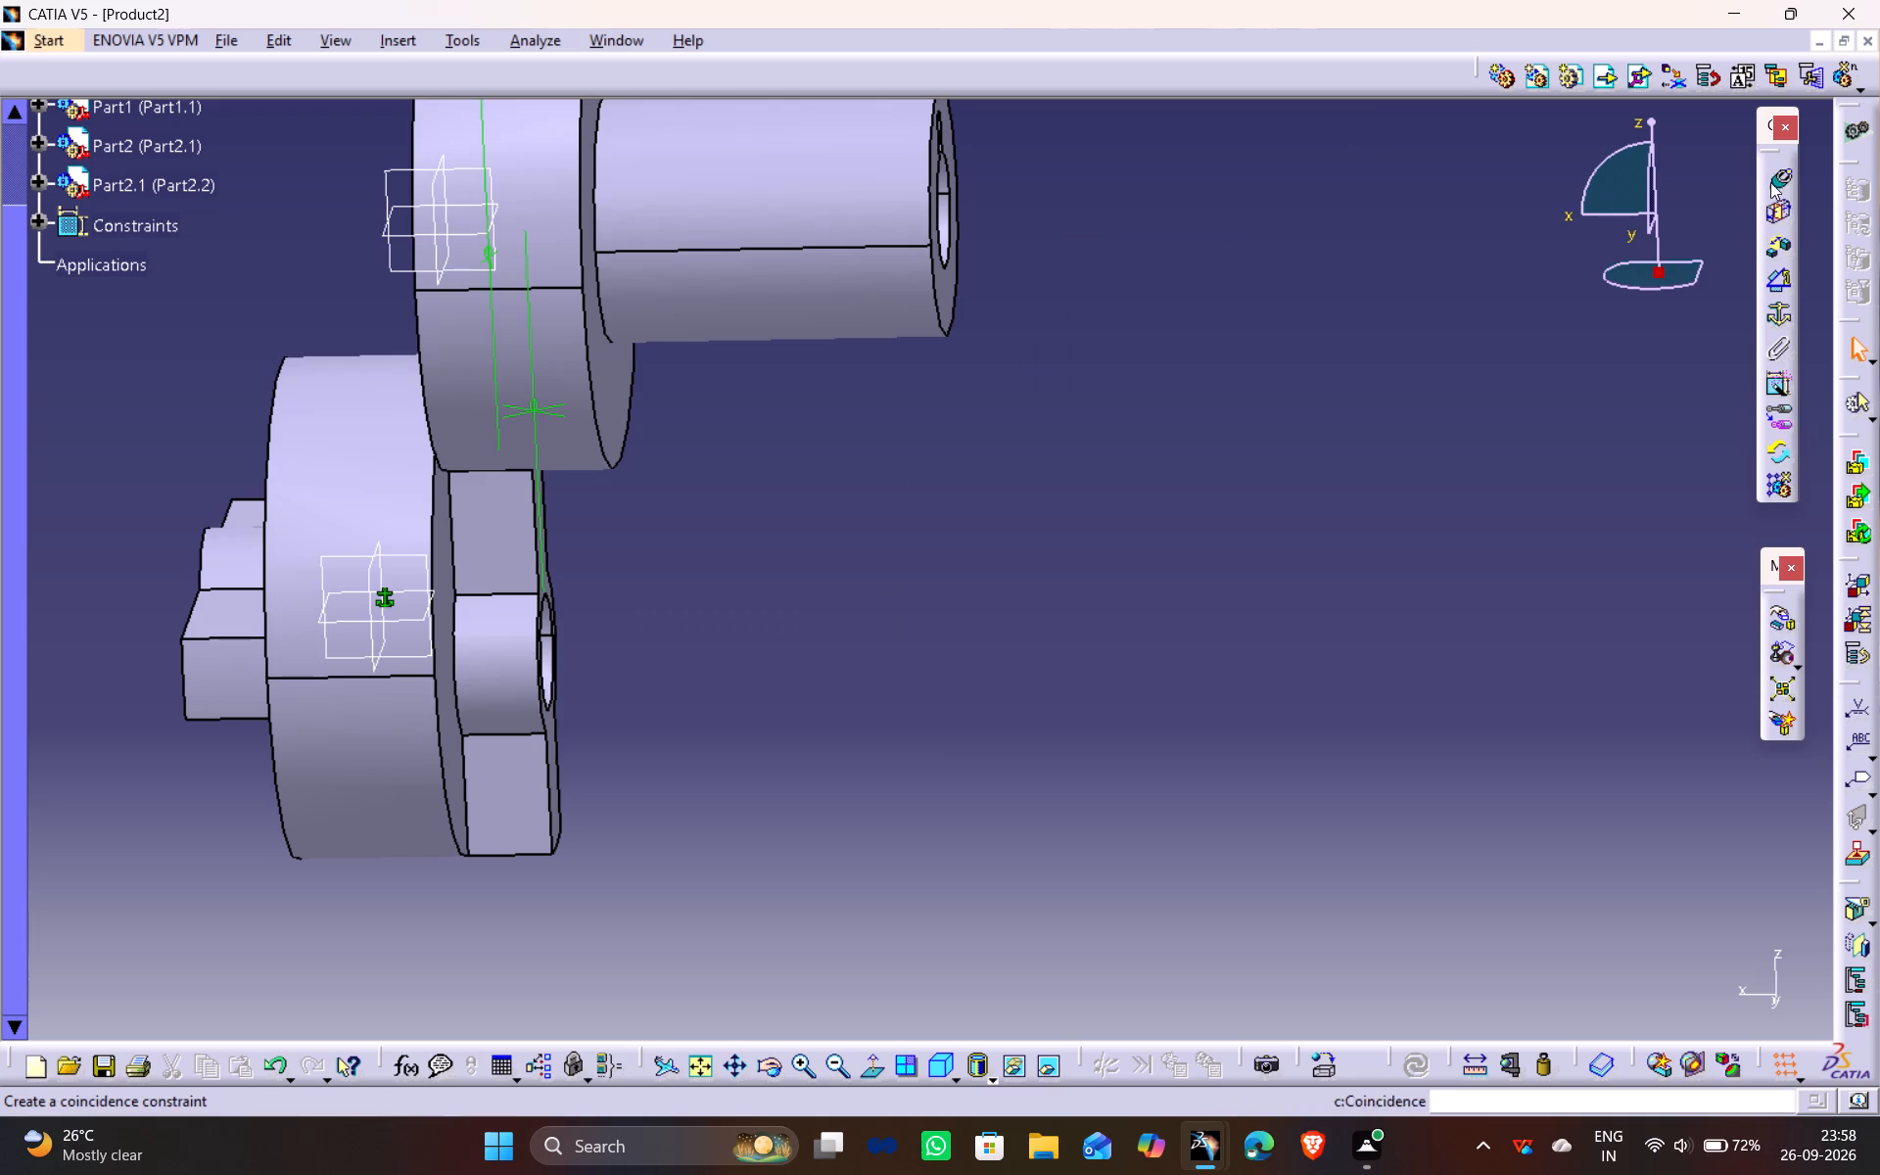
click(1774, 177)
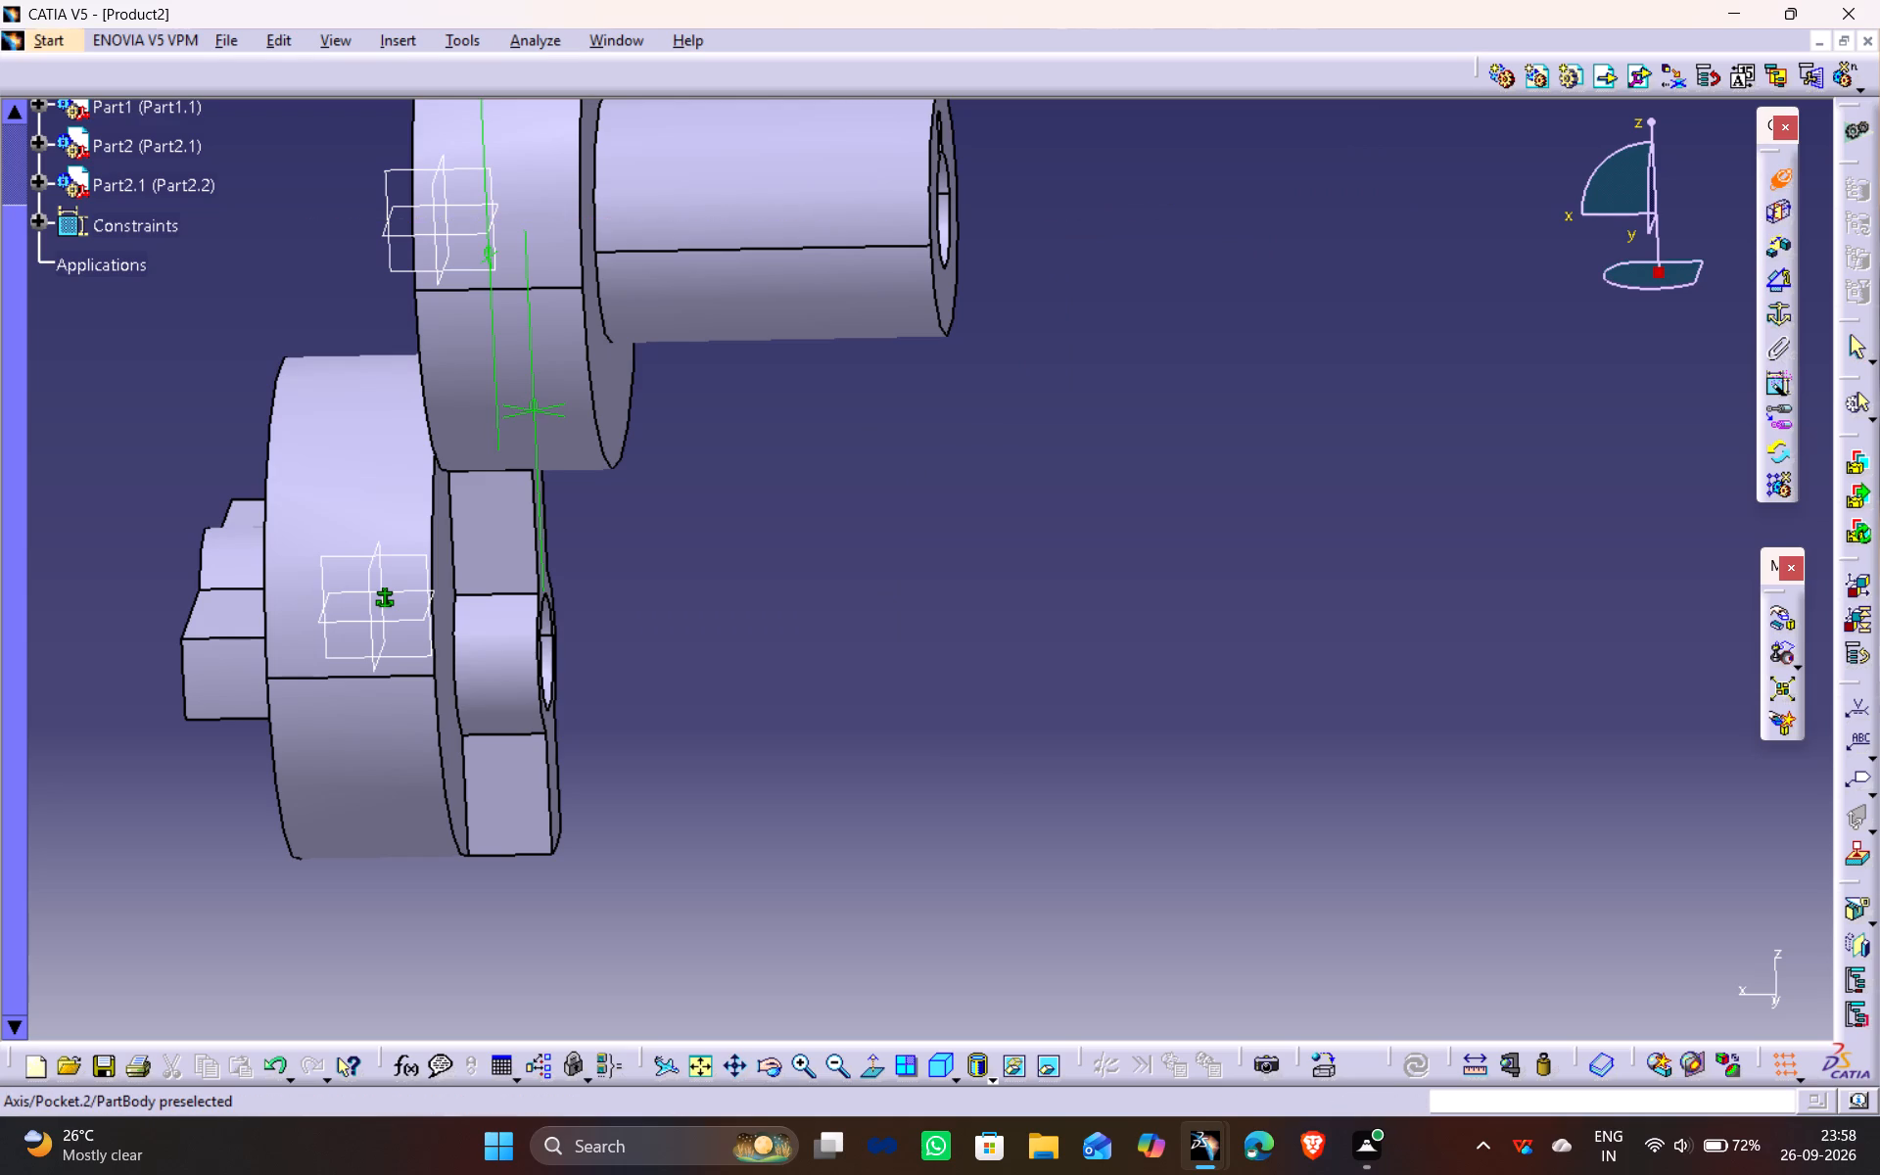
click(944, 216)
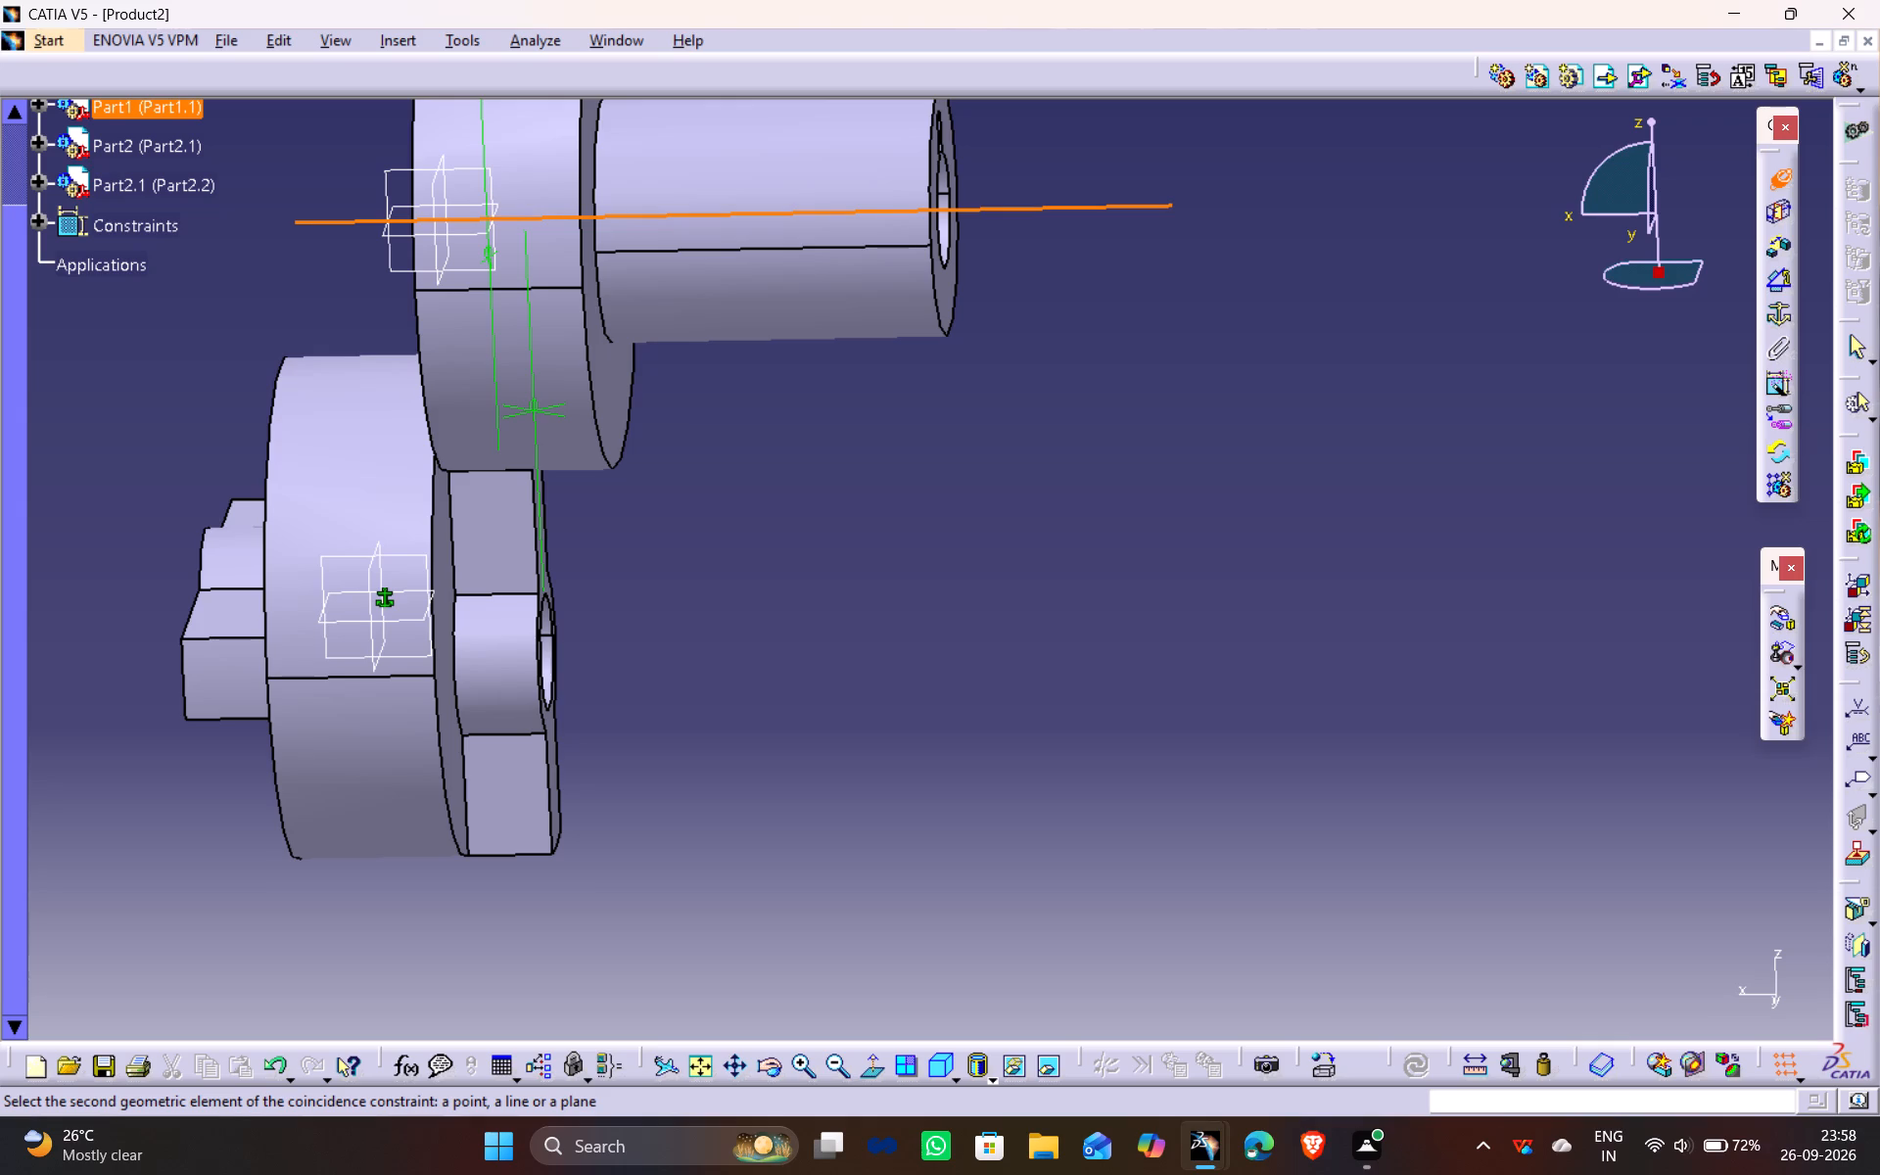
middle_drag(623, 677, 483, 656)
drag(623, 674, 483, 656)
middle_drag(1202, 617, 182, 596)
middle_drag(1286, 348, 1052, 468)
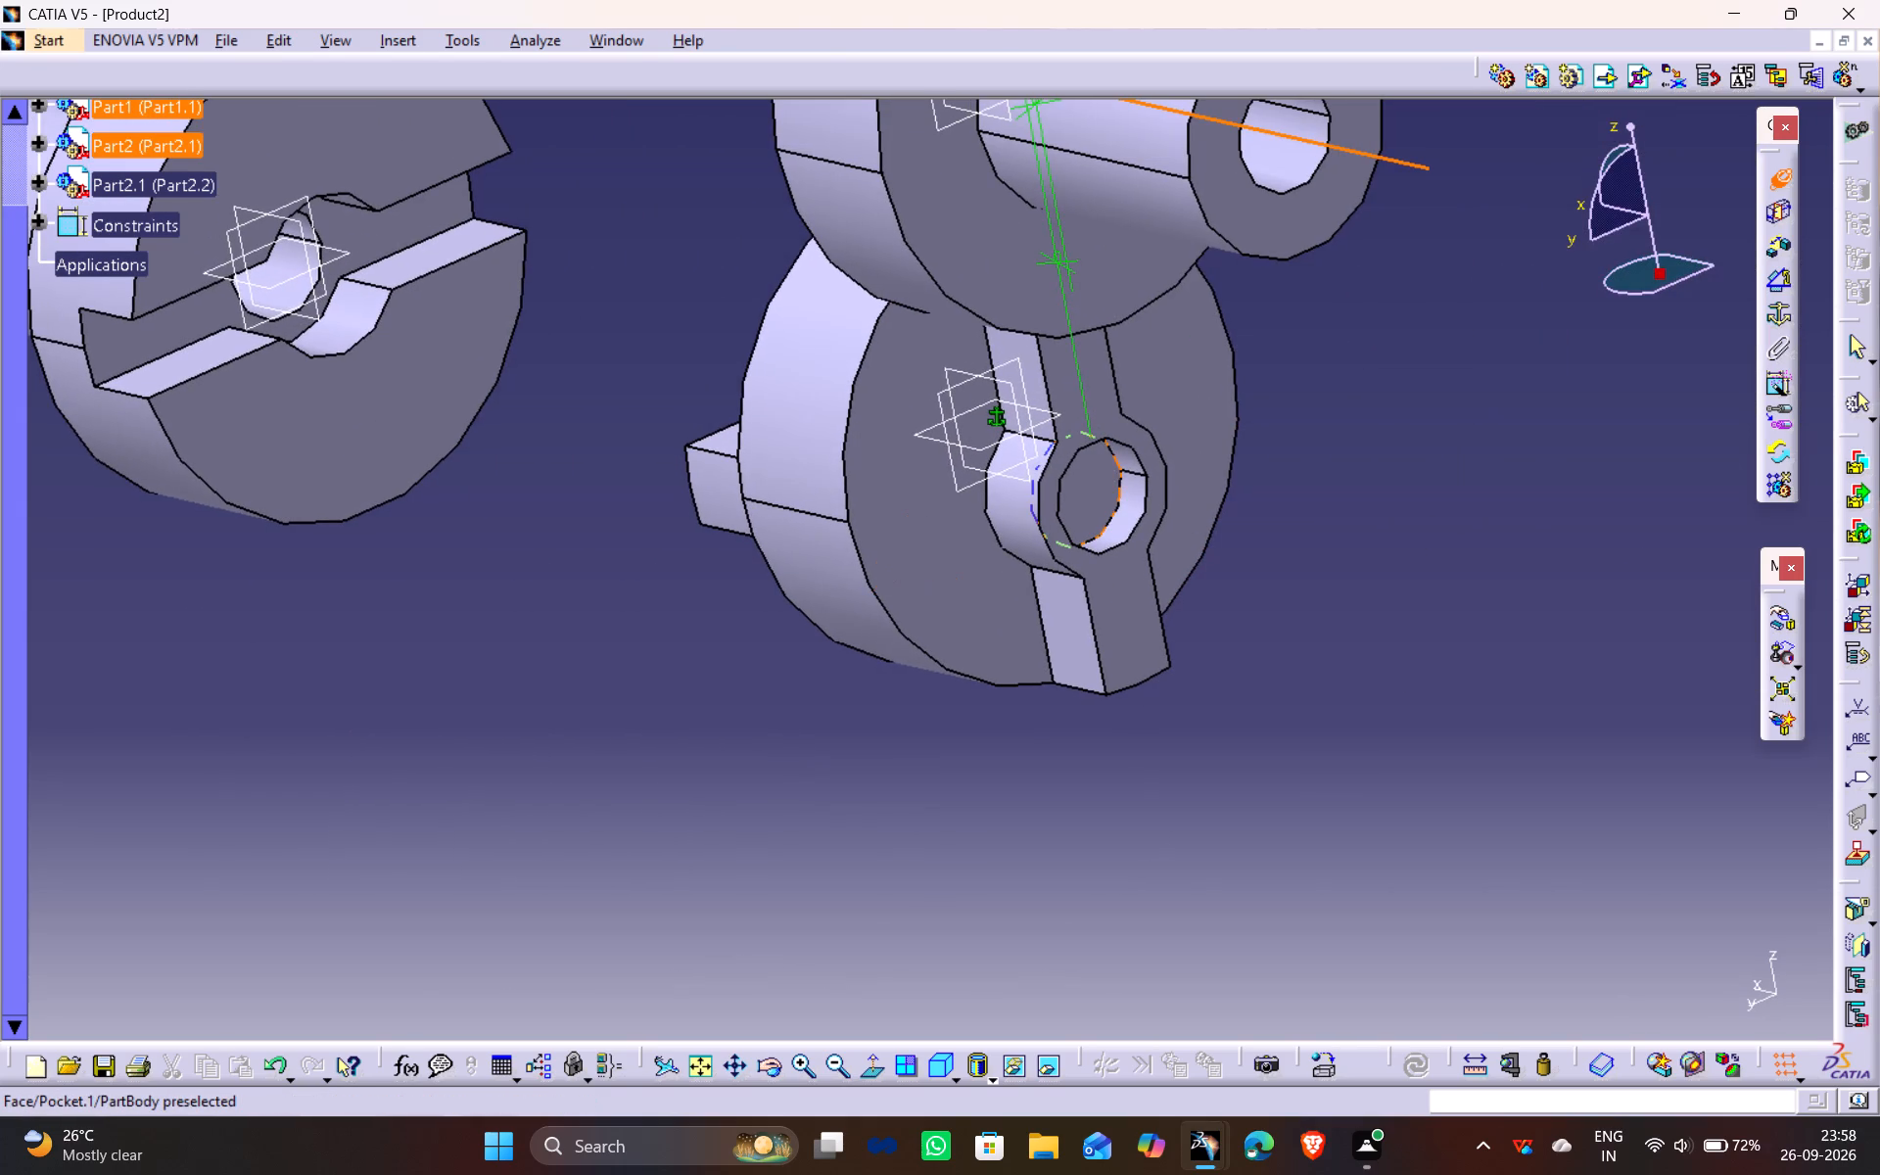
click(1135, 490)
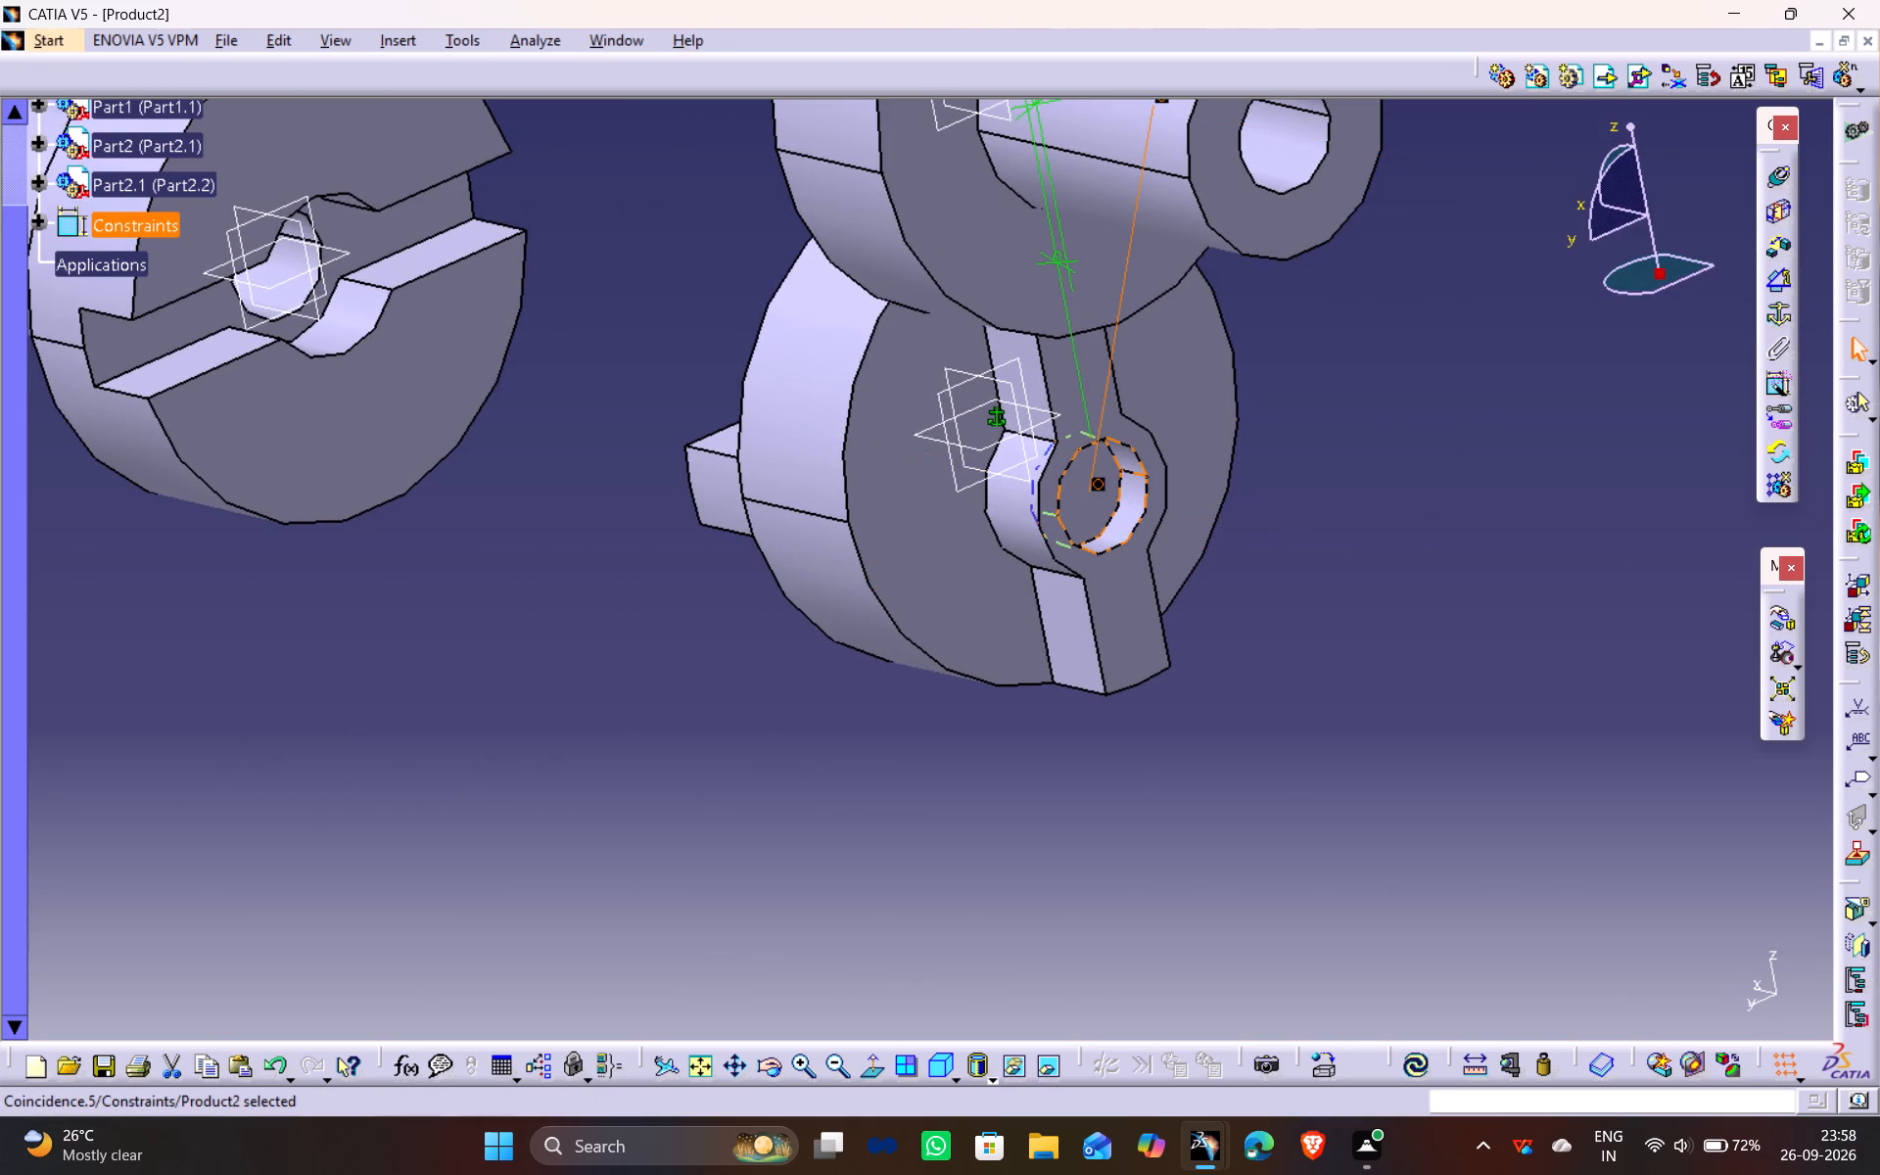
middle_drag(560, 493, 664, 515)
drag(562, 493, 662, 515)
ctrl+middle_drag(840, 340, 845, 411)
middle_drag(763, 361, 910, 567)
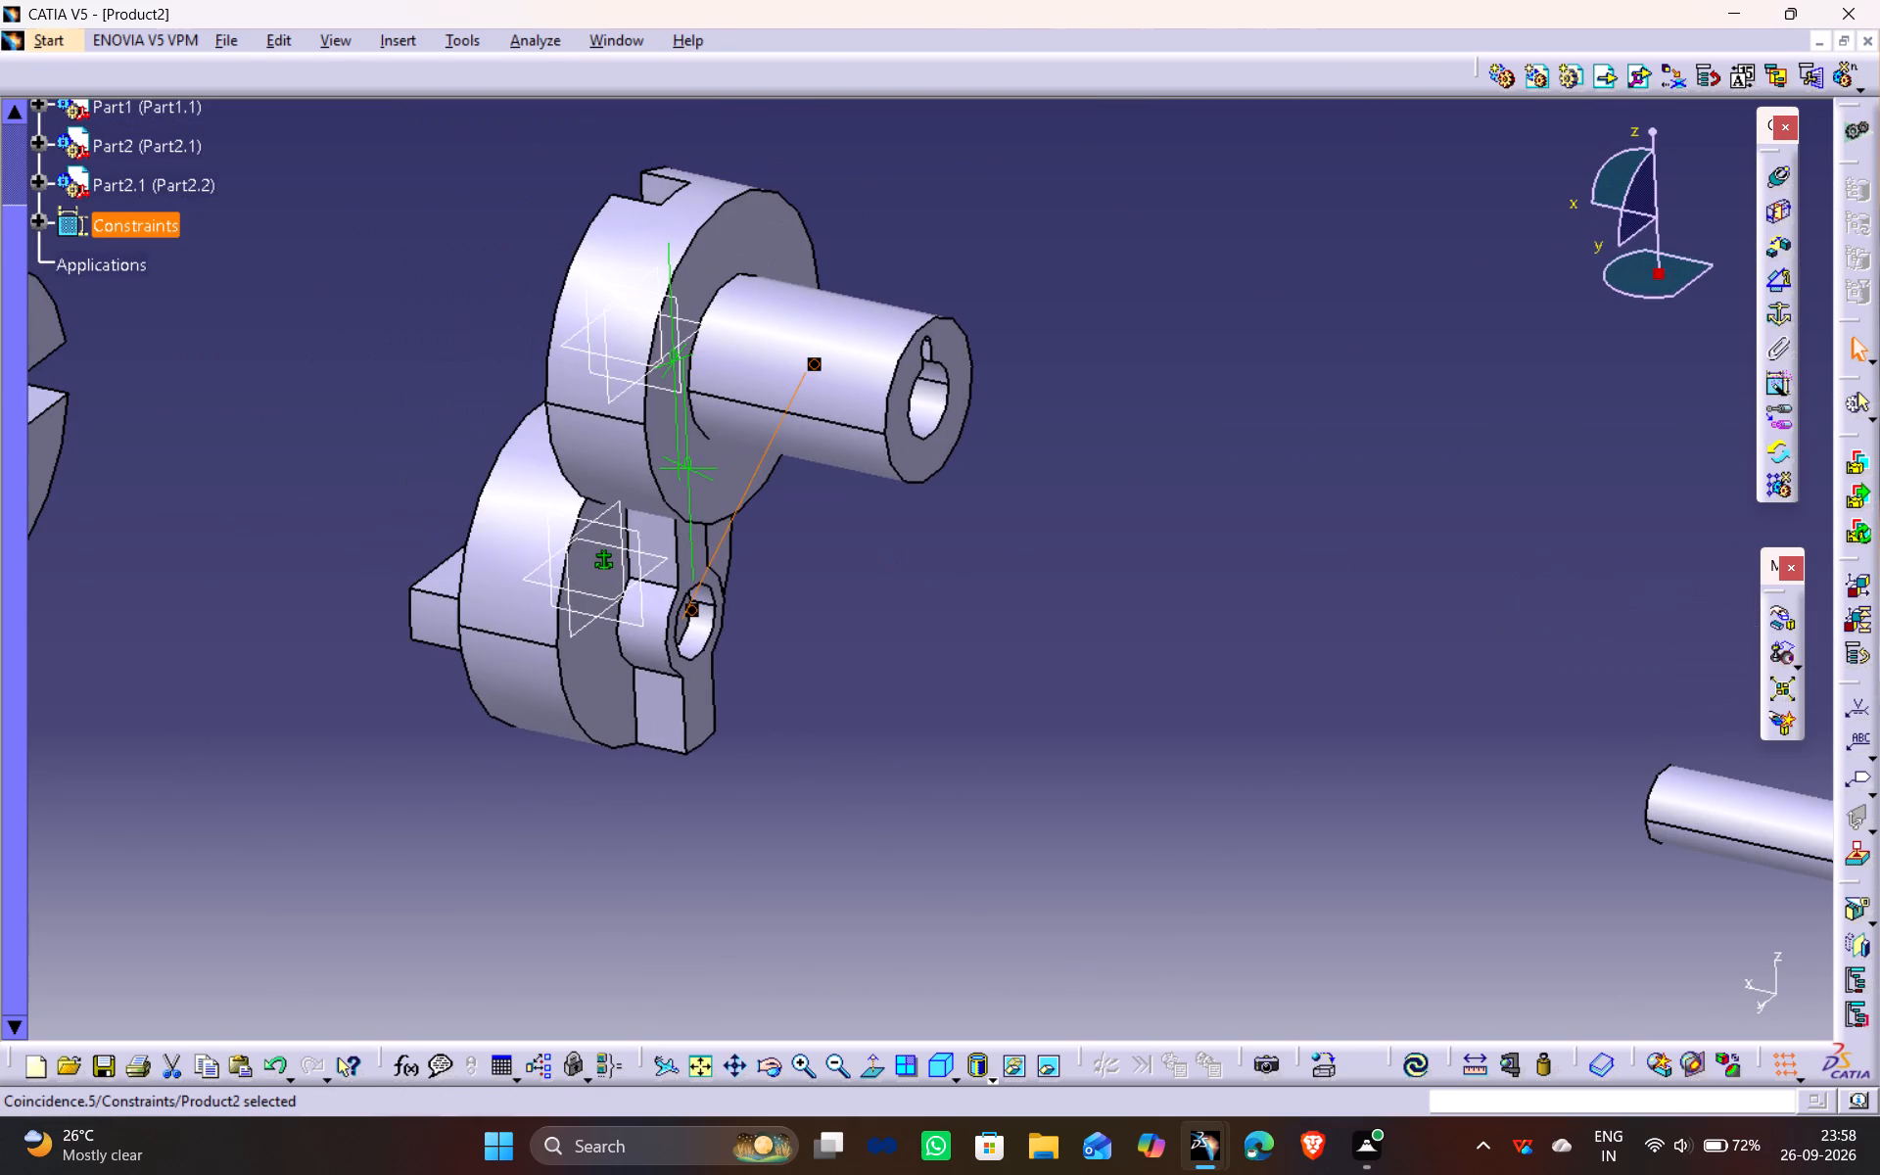
click(1426, 1057)
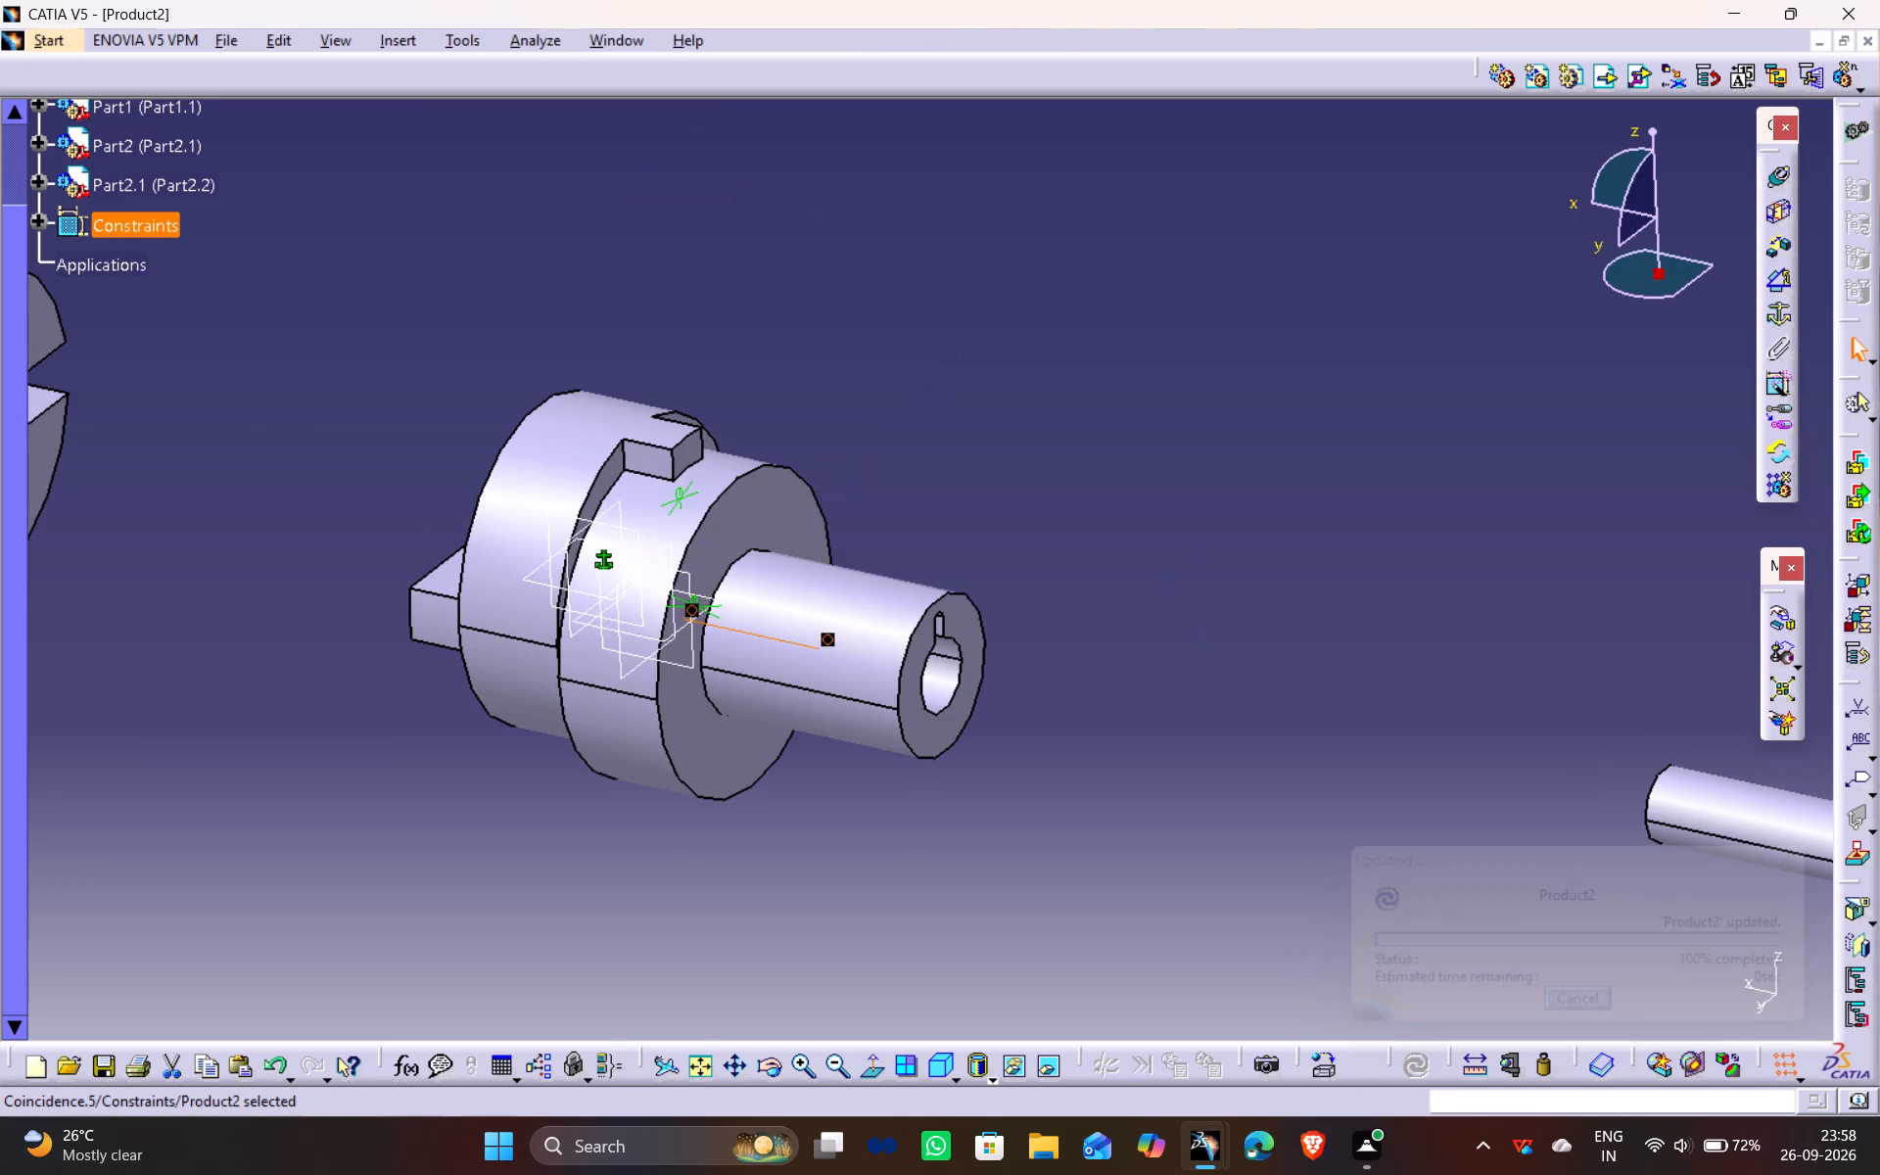
Add a coincidence constraint between the middle disc's bore axis and the axis of the second hub Part2.1 (Part2.2).
middle_drag(392, 756, 645, 753)
drag(392, 756, 642, 757)
middle_drag(645, 753, 649, 742)
scroll(649, 741, down, 1)
middle_drag(501, 722, 1239, 529)
middle_drag(467, 702, 916, 592)
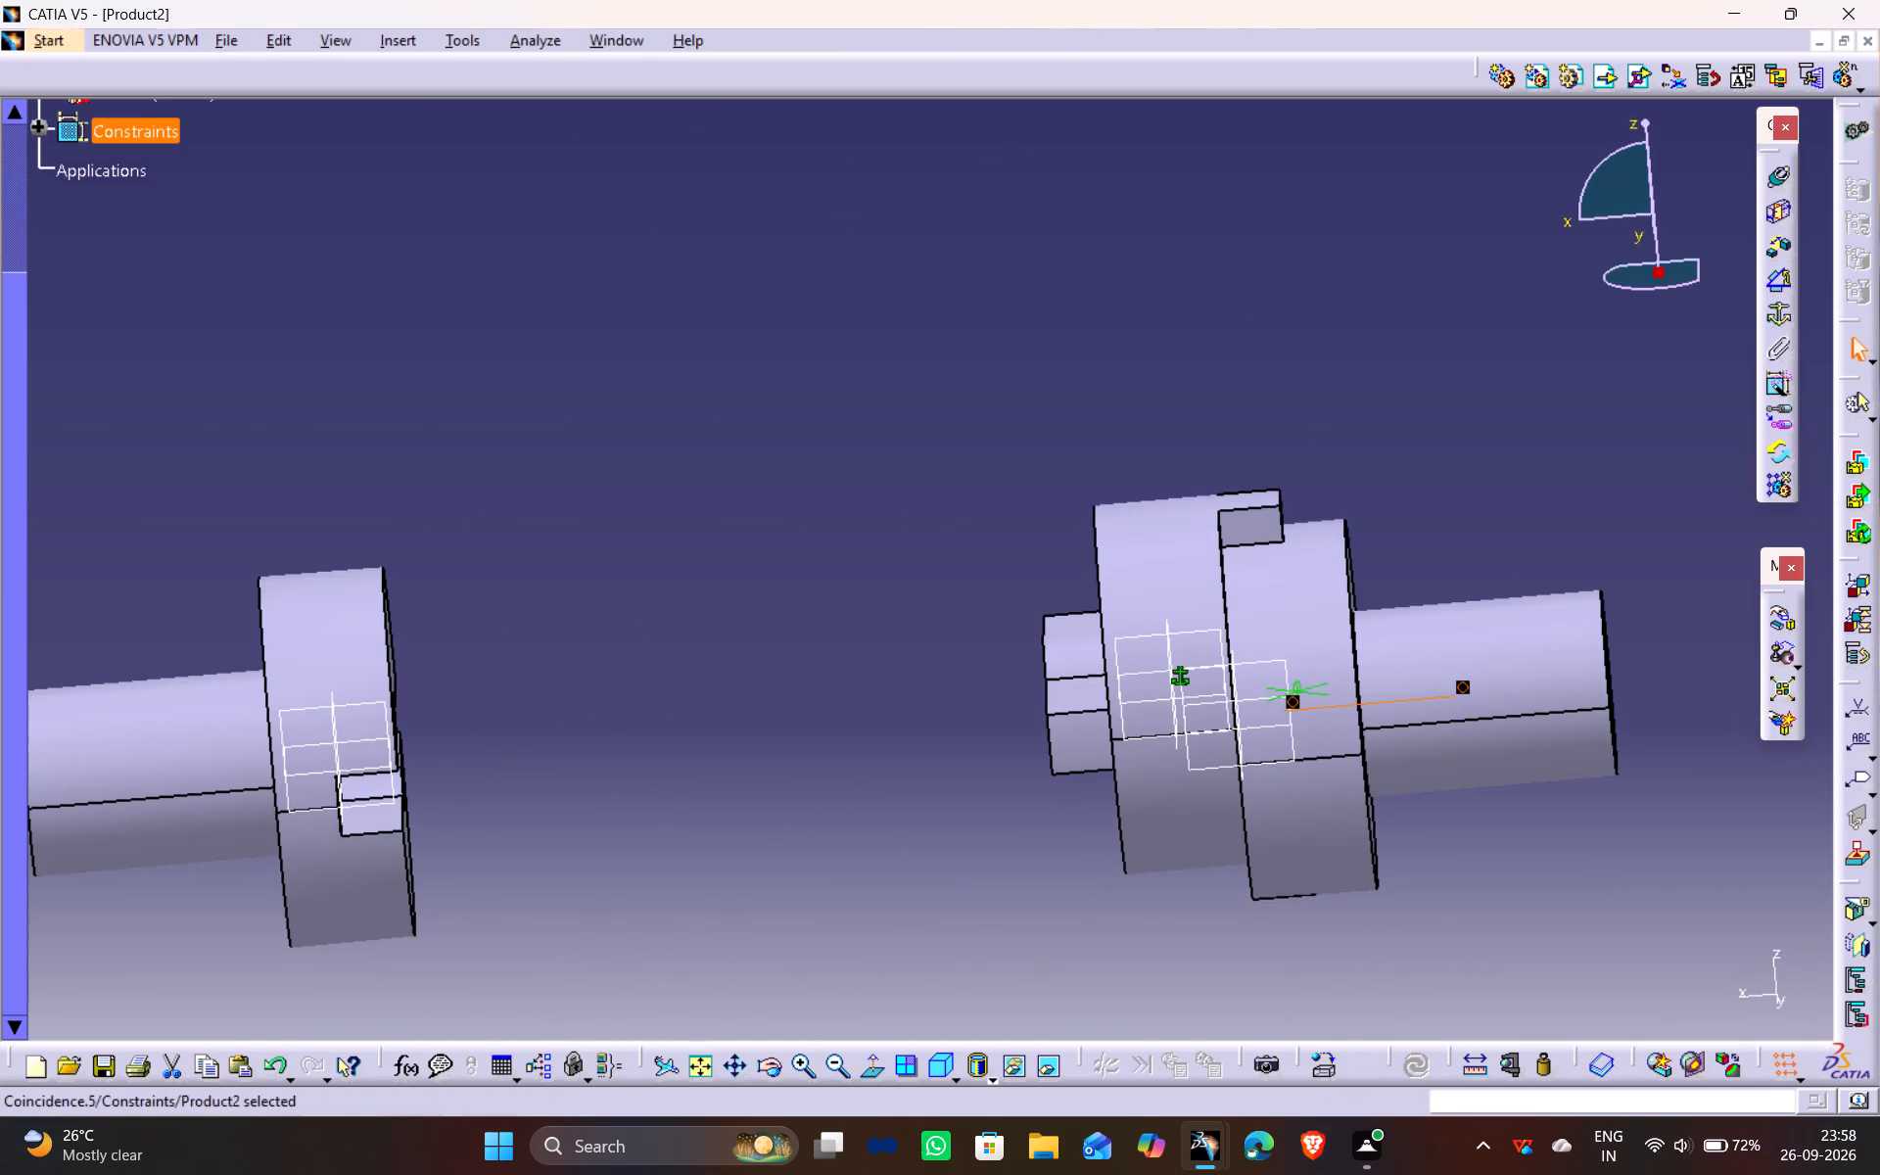
middle_drag(810, 601, 926, 587)
drag(810, 601, 925, 588)
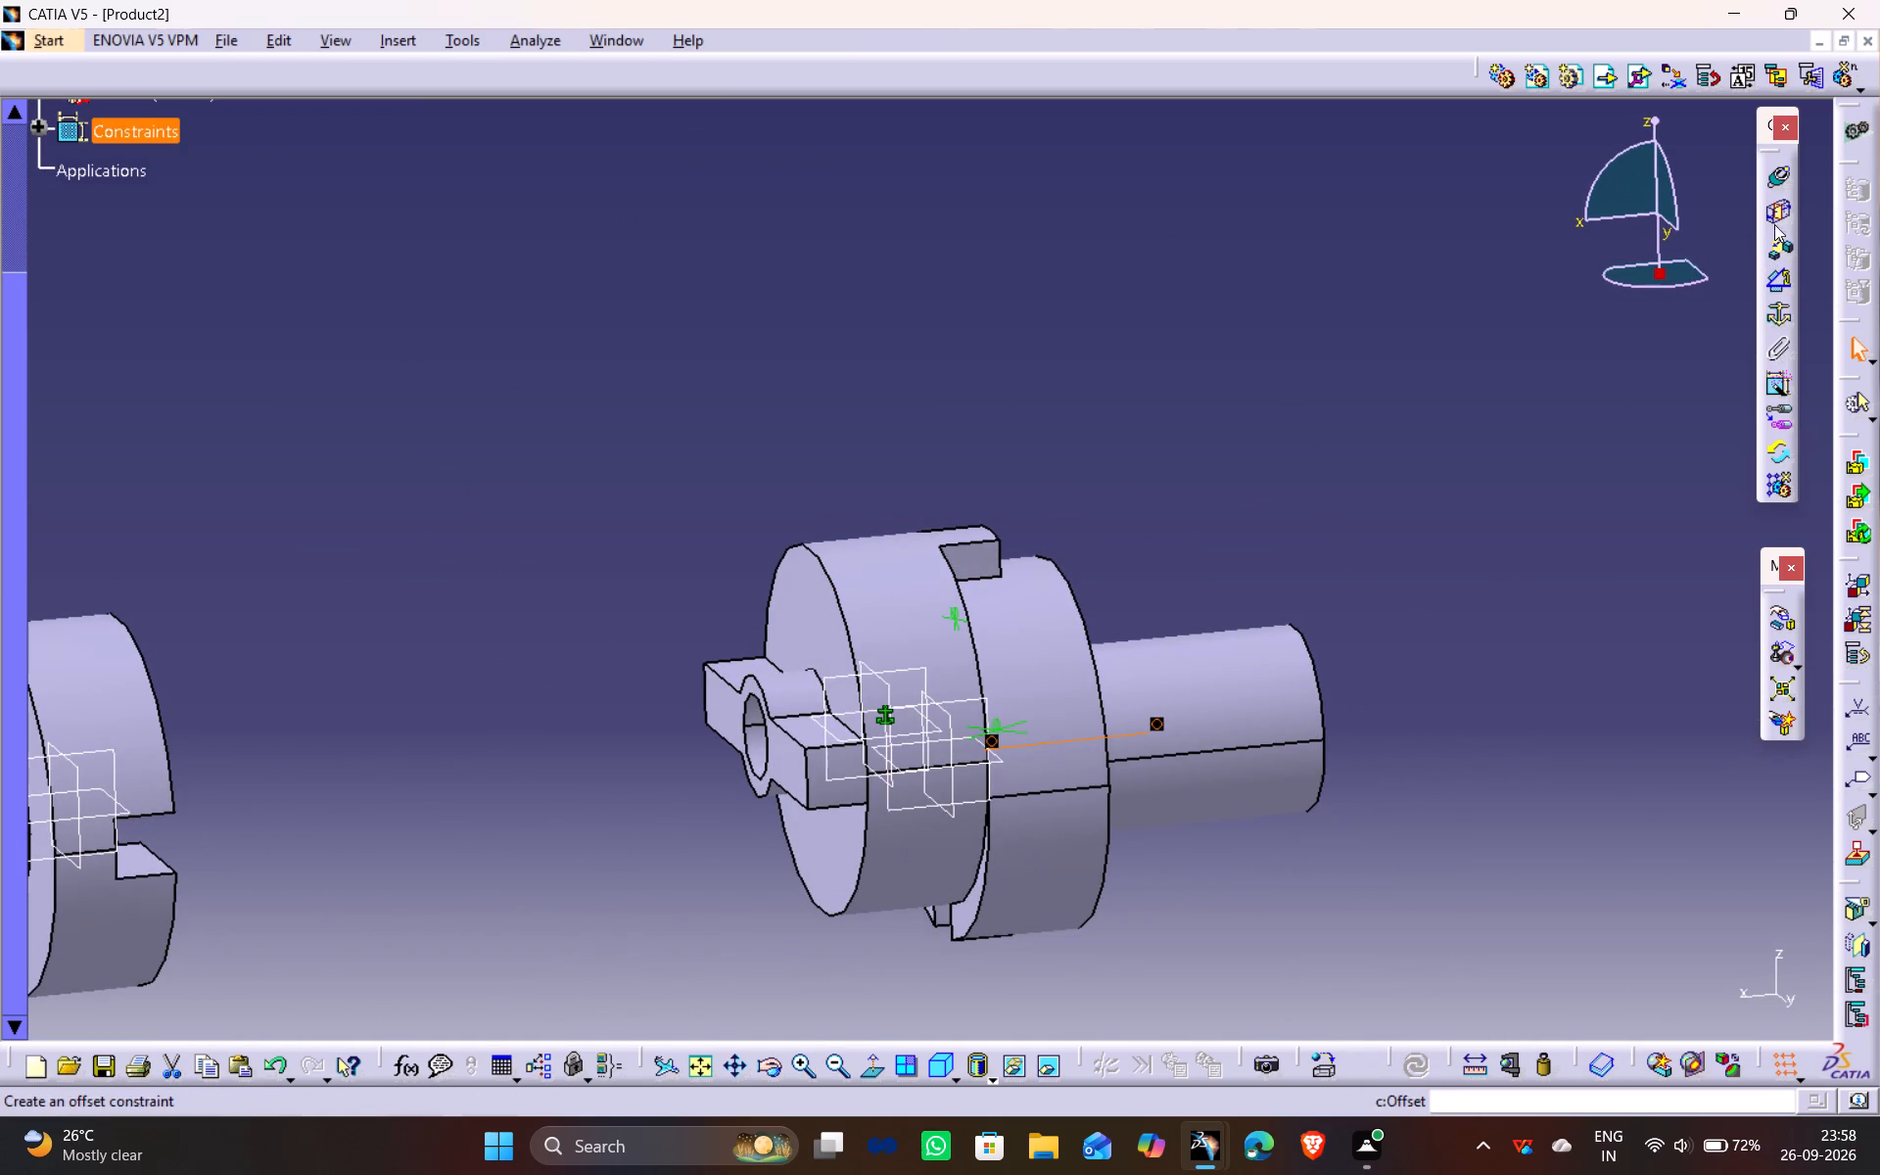
click(1776, 178)
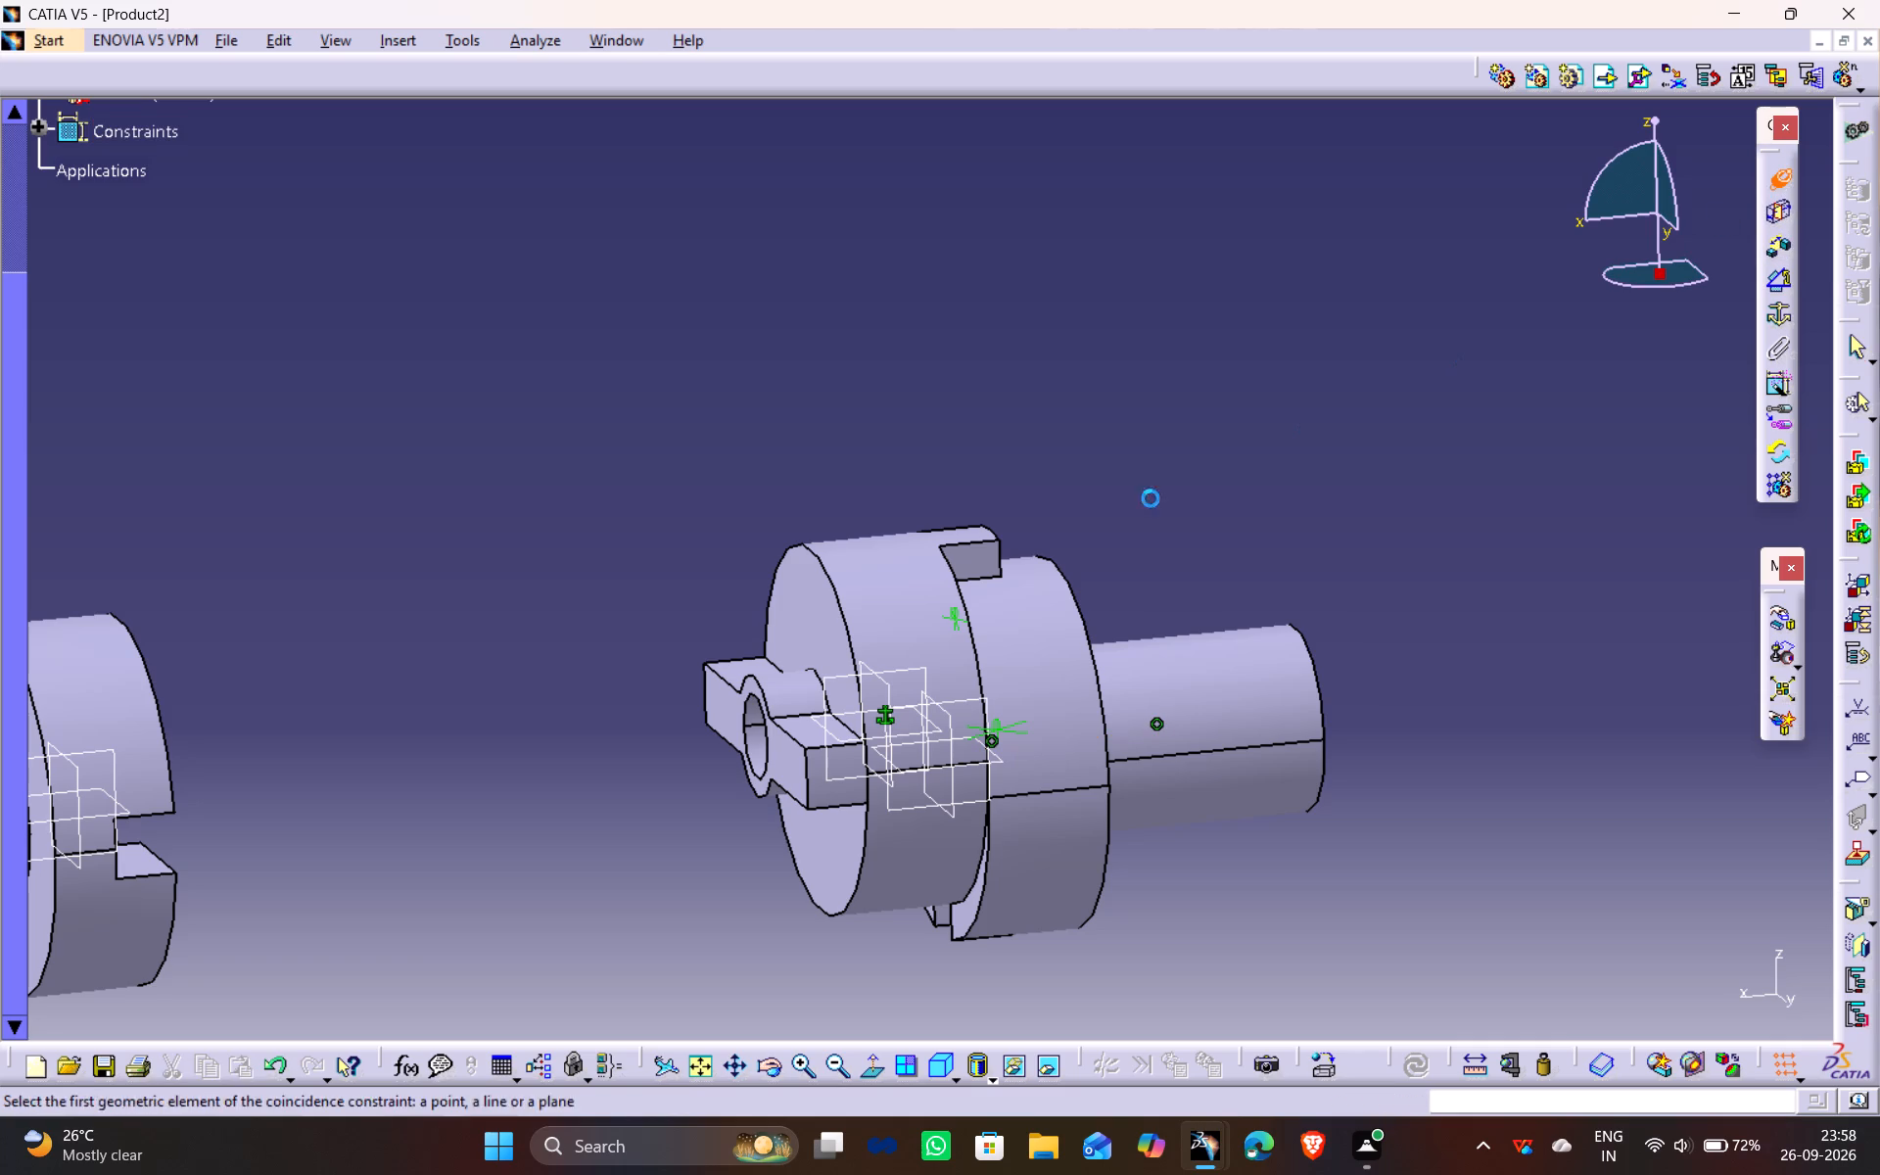
click(759, 732)
middle_drag(555, 705, 361, 703)
drag(548, 702, 361, 703)
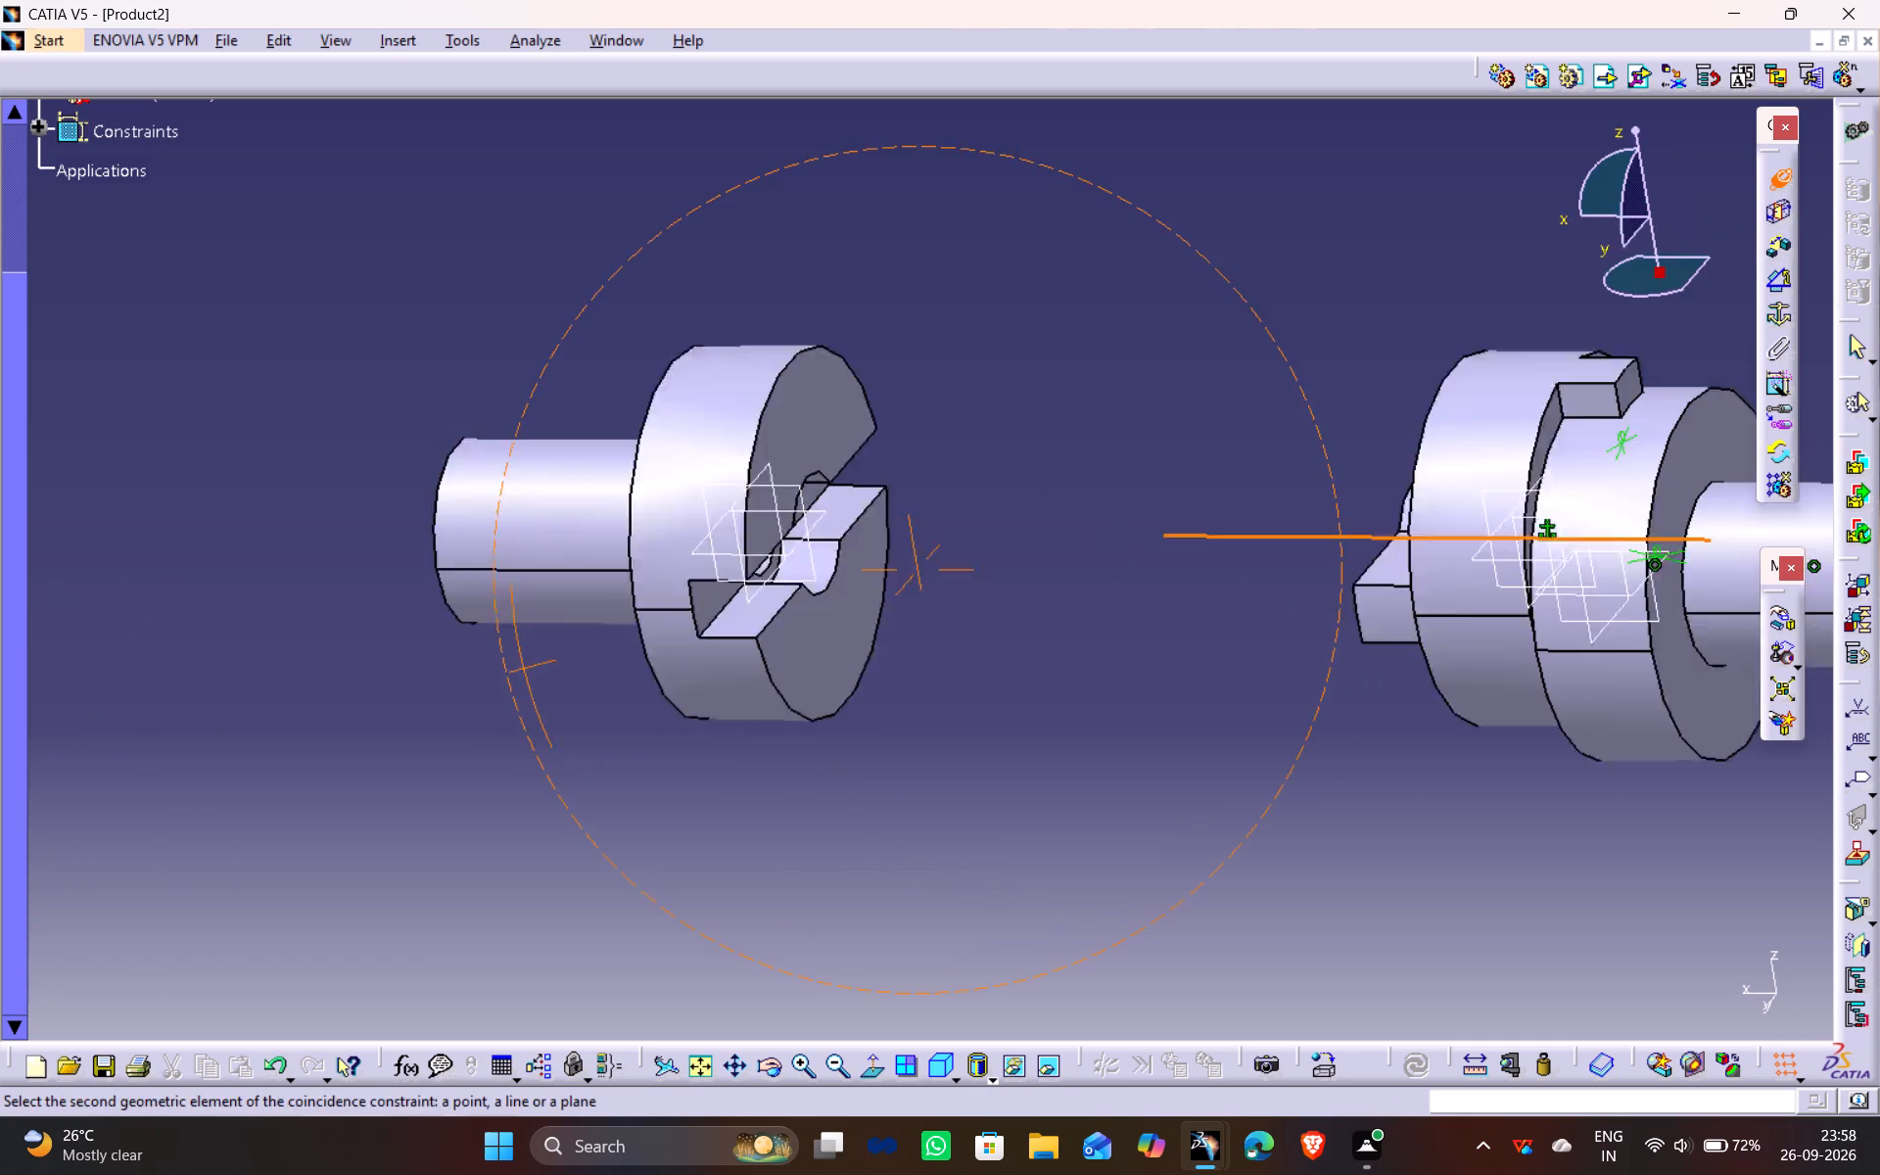
drag(361, 703, 307, 707)
middle_drag(361, 703, 306, 707)
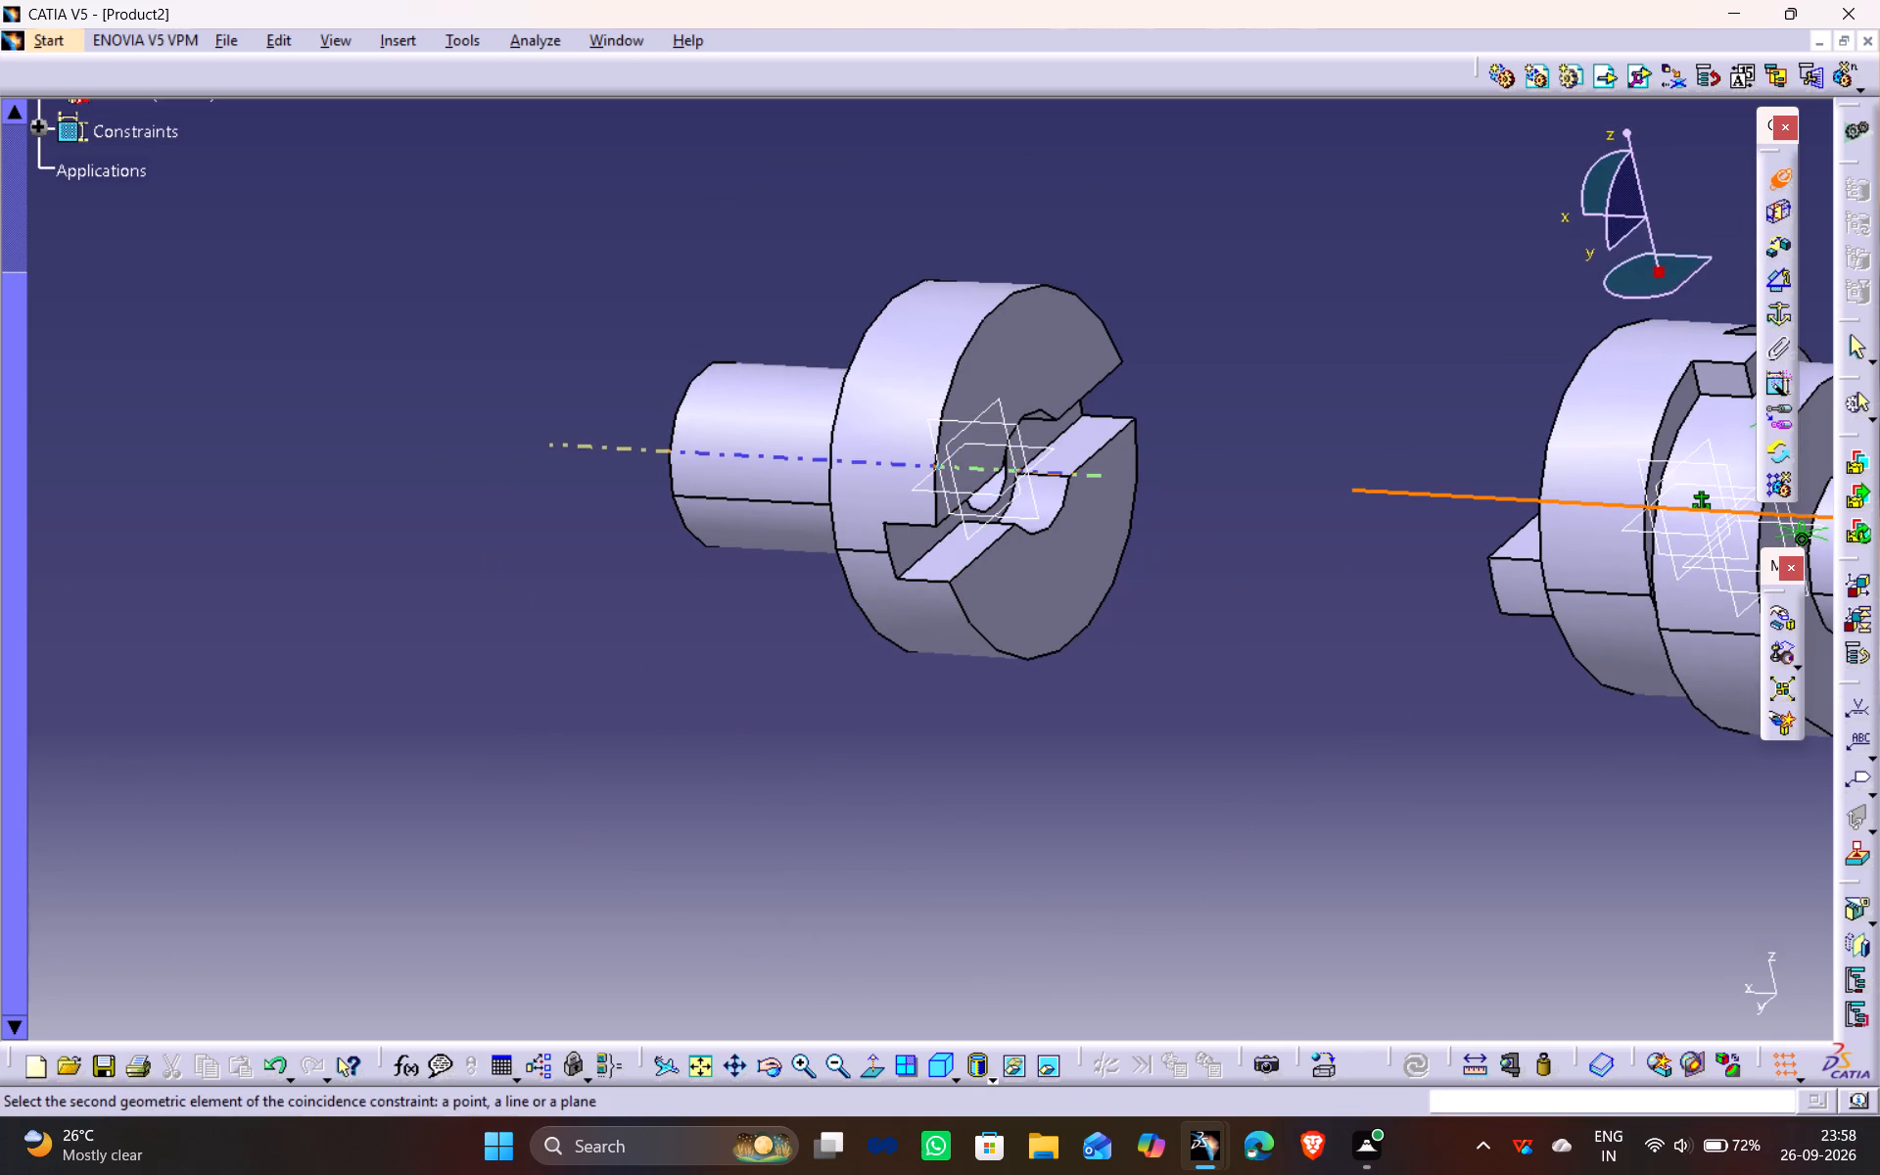
click(769, 499)
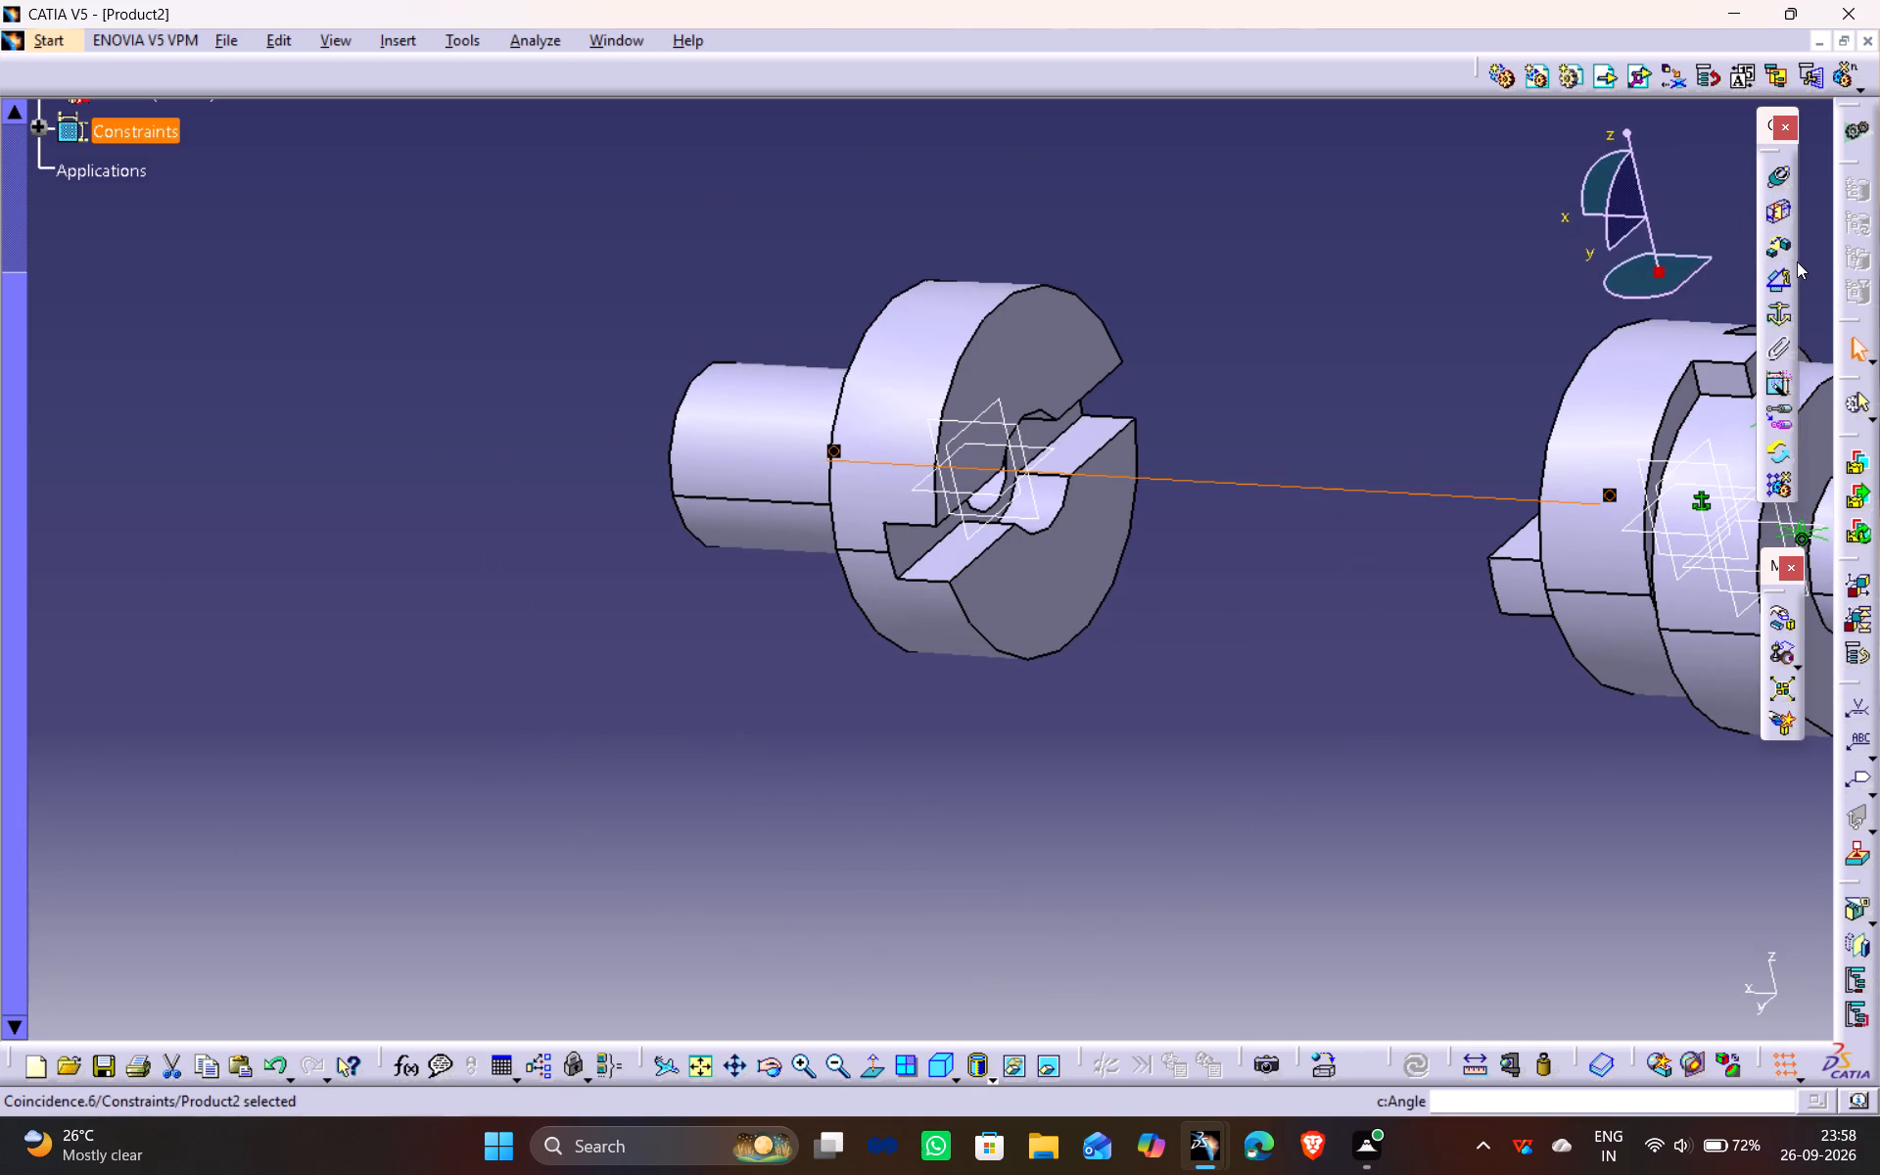
Add a 0 mm offset constraint between the slot floor of hub Part2.1 and the end face of the middle disc's free tongue.
click(1782, 245)
click(906, 540)
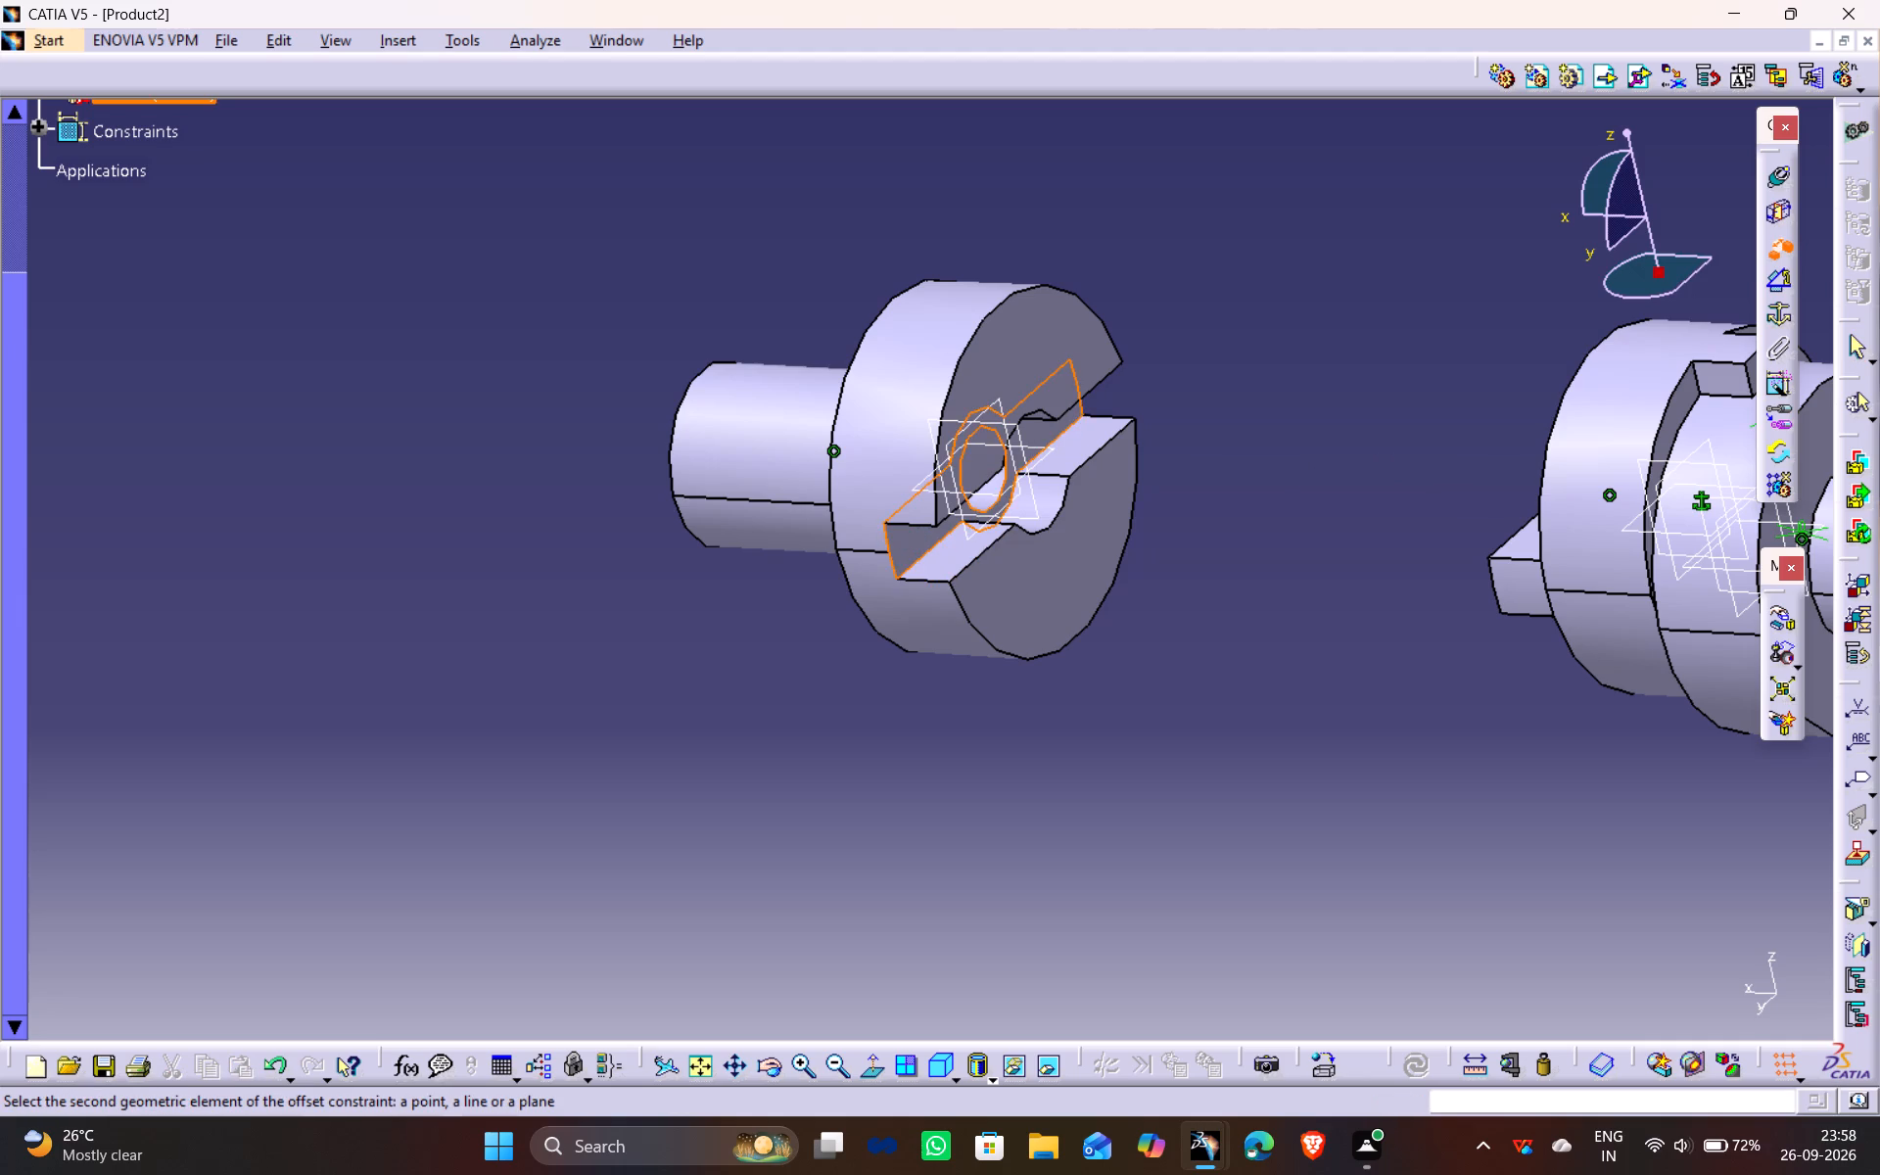
middle_drag(910, 540, 1294, 542)
drag(911, 543, 1119, 561)
drag(1150, 557, 1297, 549)
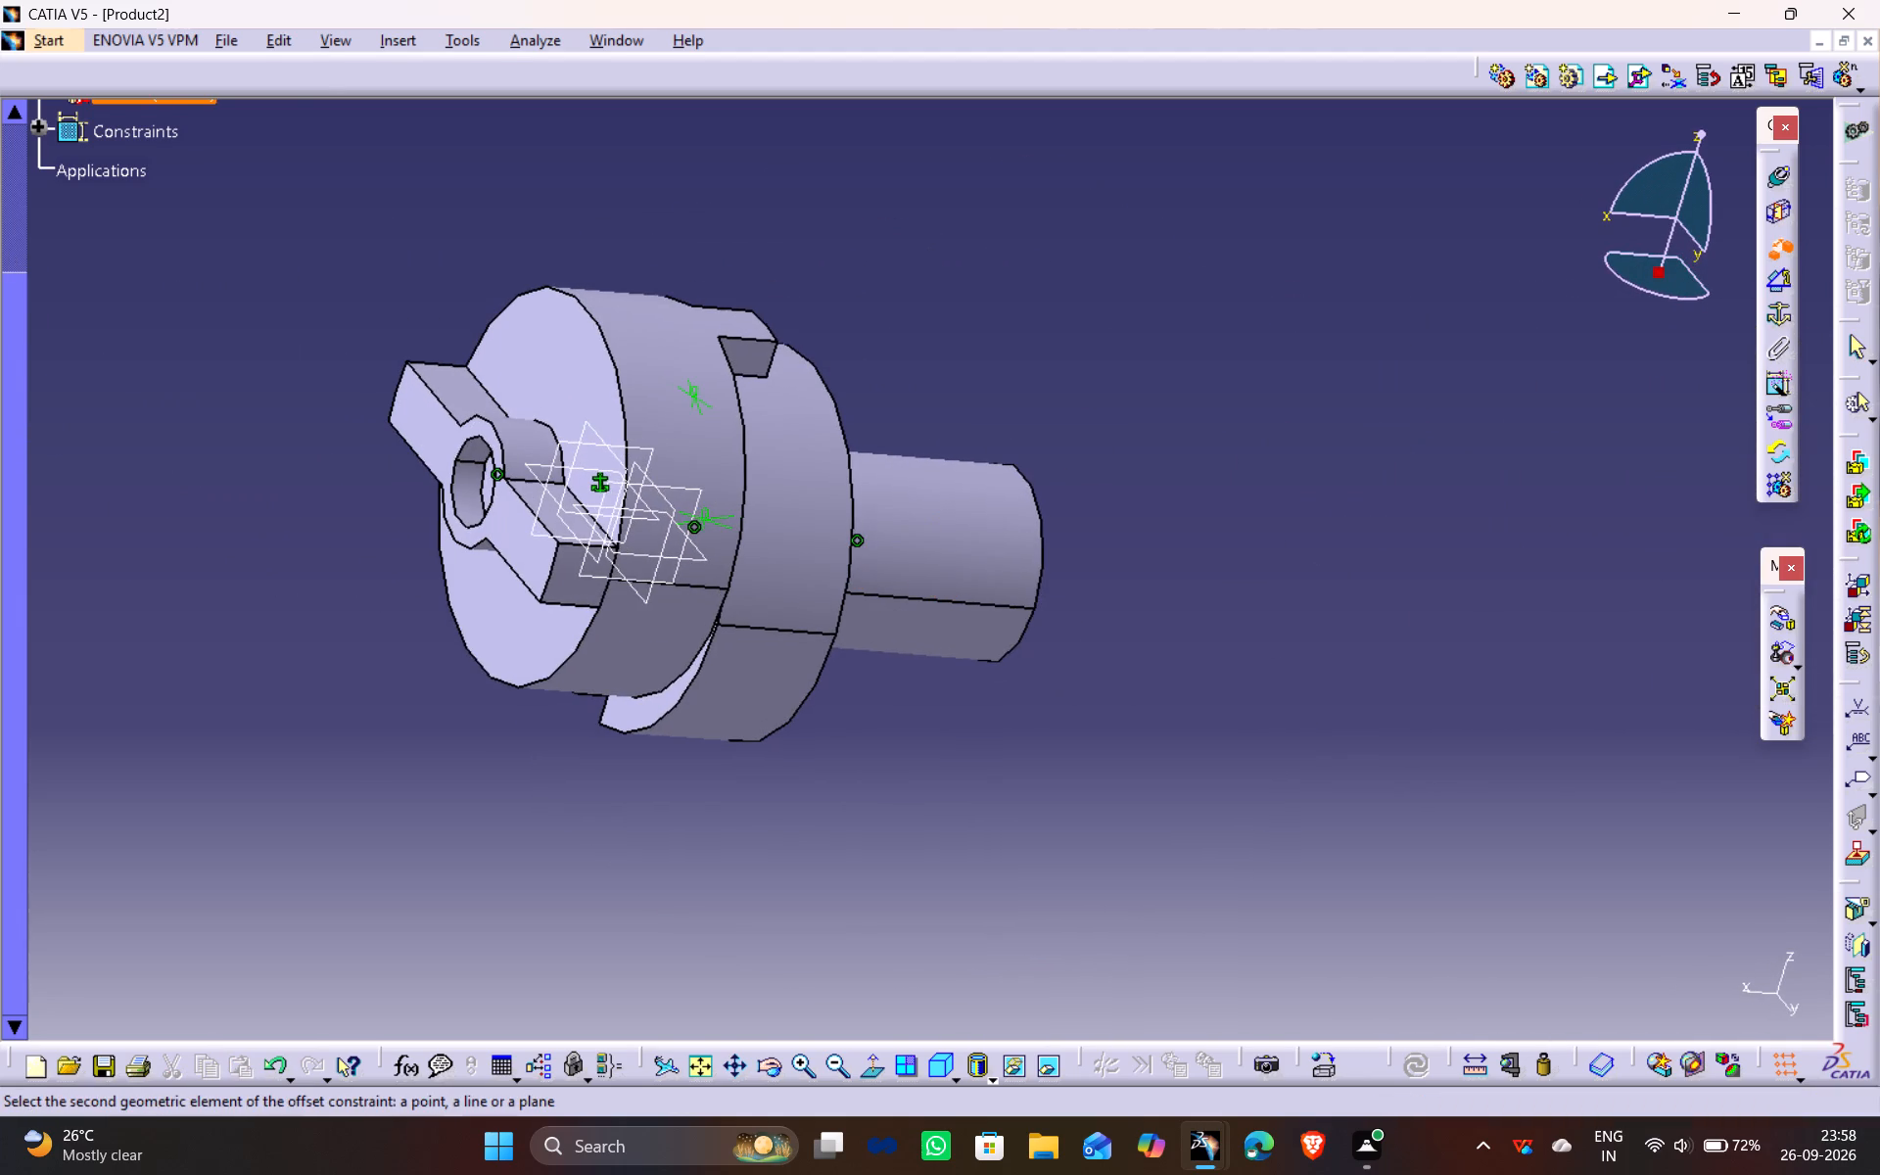
click(534, 557)
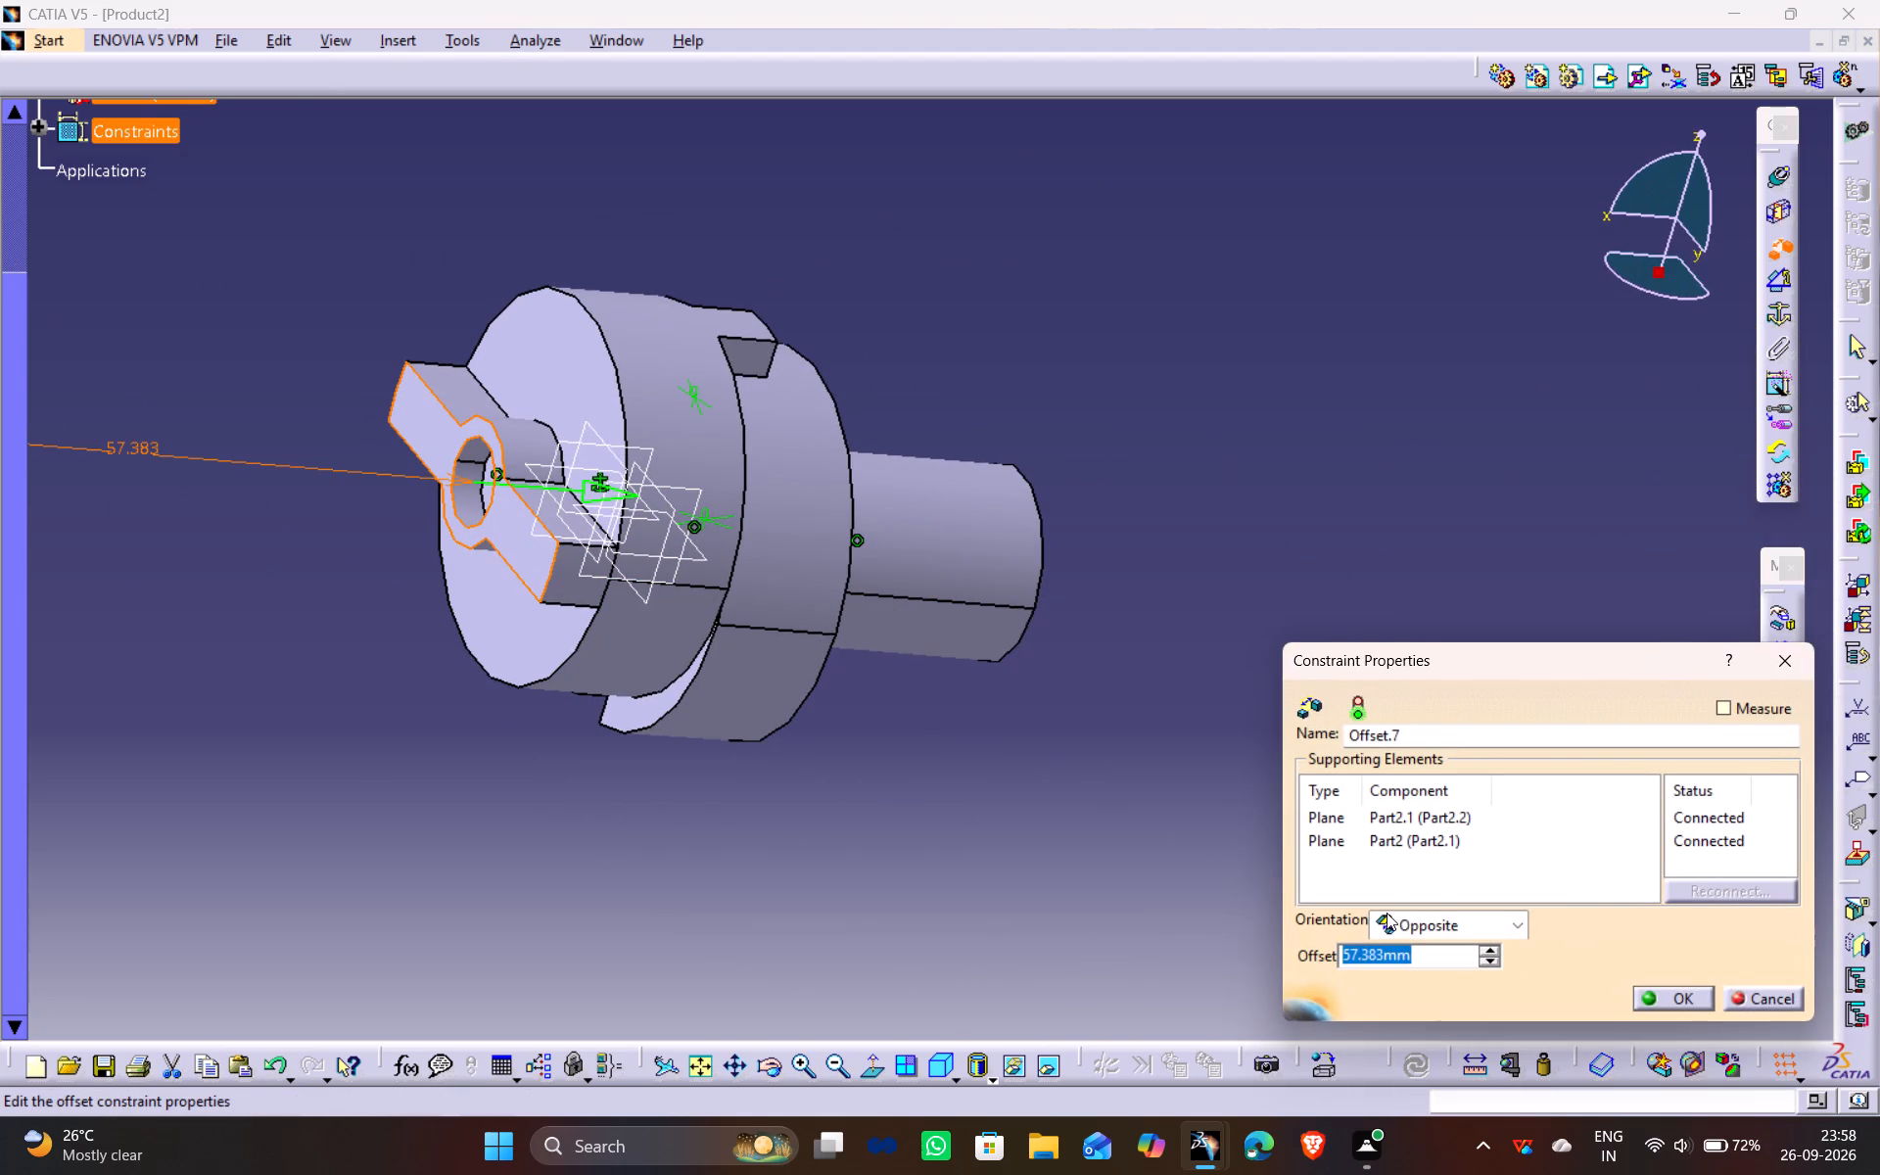
key(0)
click(1677, 997)
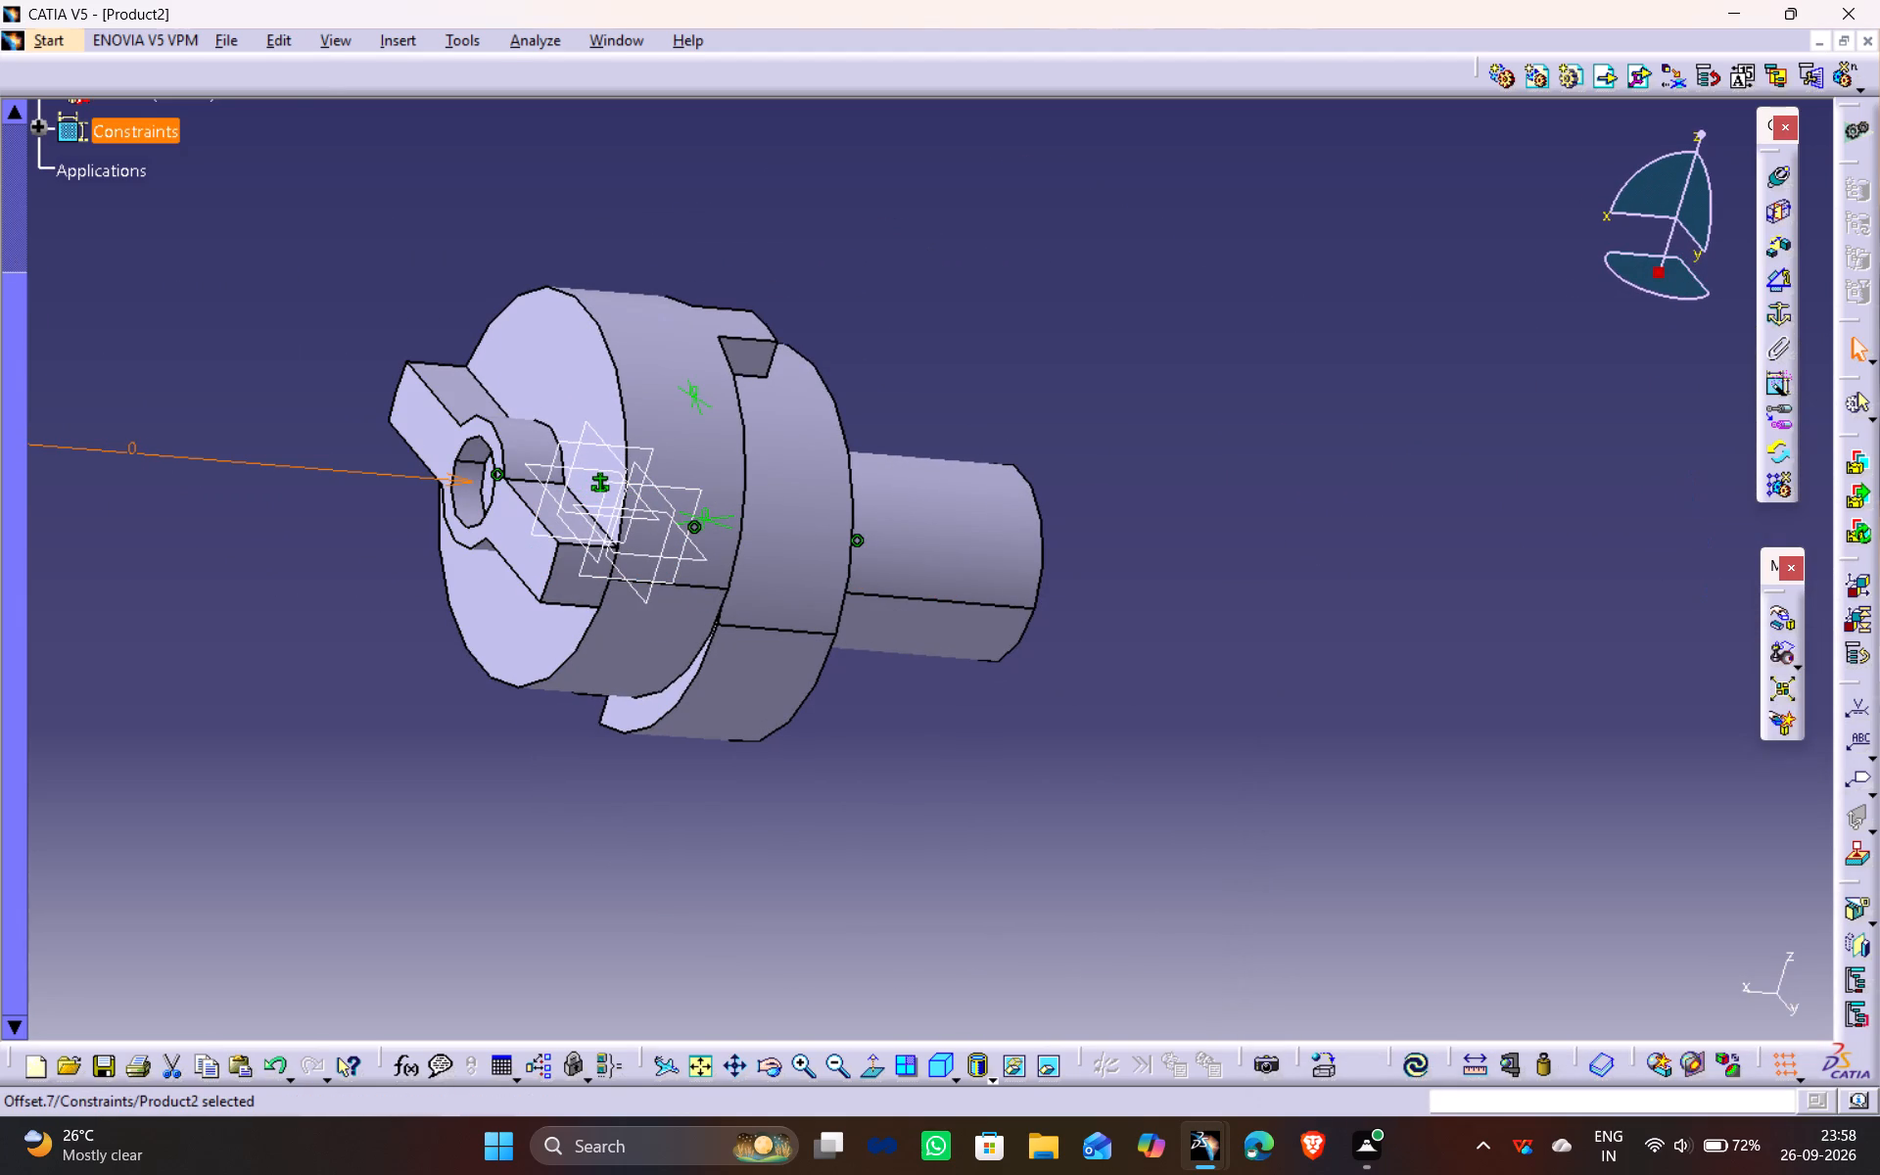
Add a 0 mm offset constraint between the middle disc's tongue side face and the second hub's slot side face, and update the assembly.
click(1770, 248)
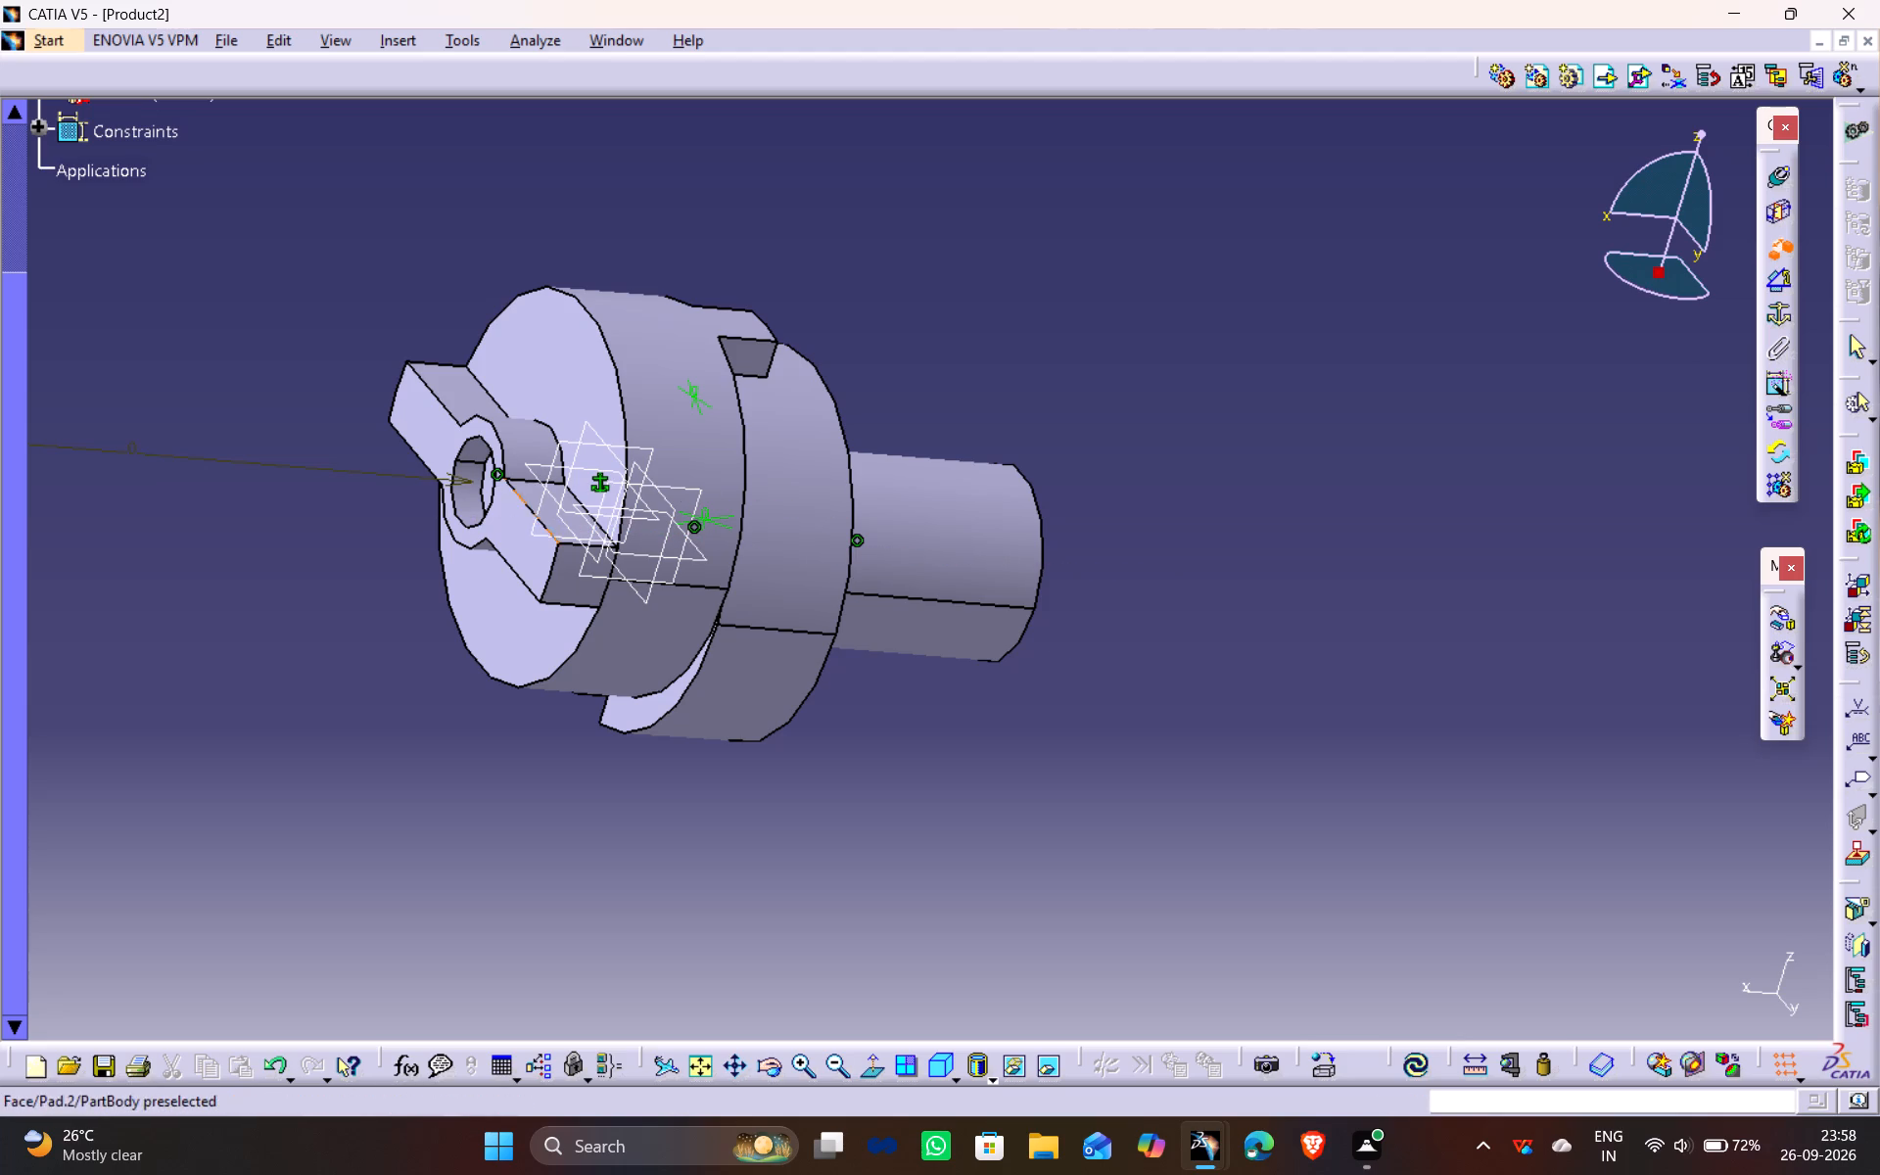
click(466, 384)
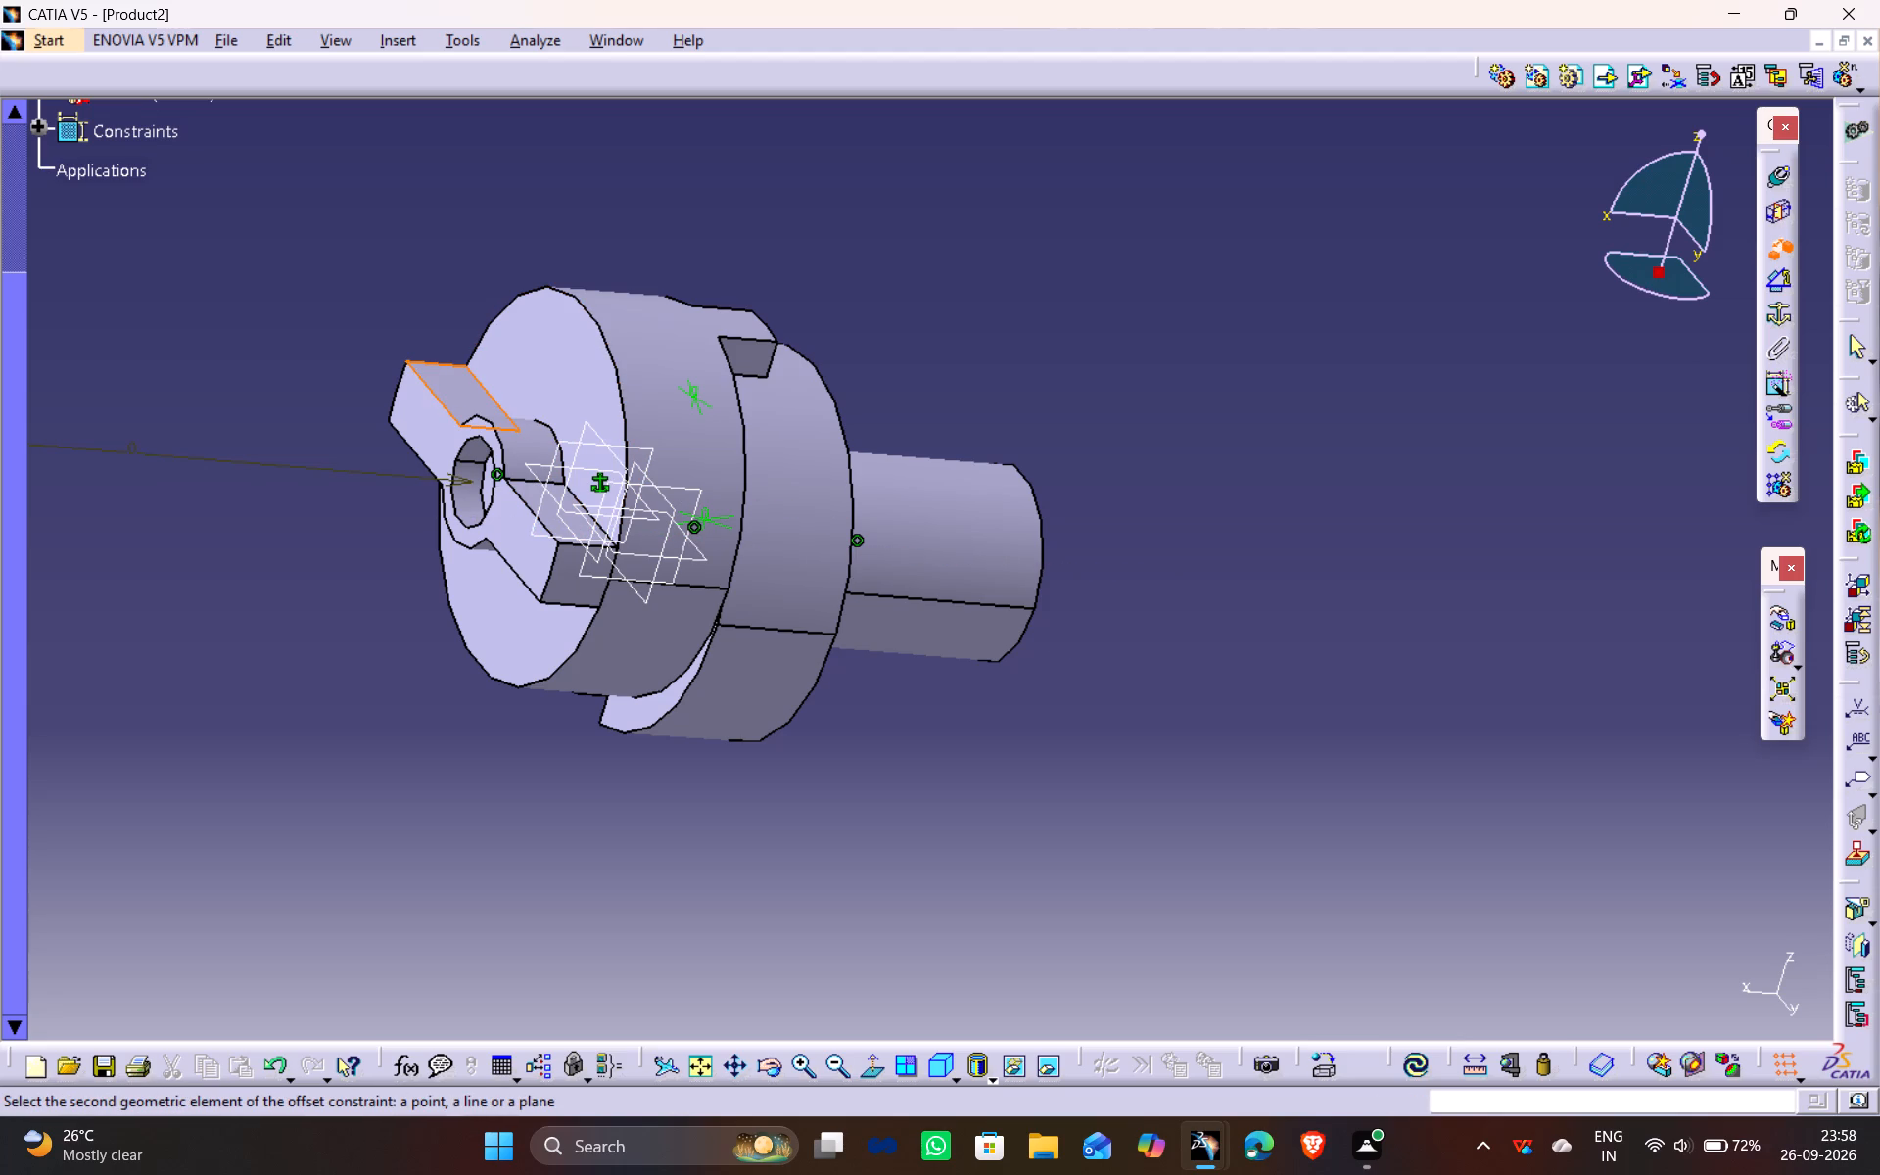
middle_drag(371, 672, 258, 528)
scroll(370, 672, down, 1)
drag(369, 672, 274, 552)
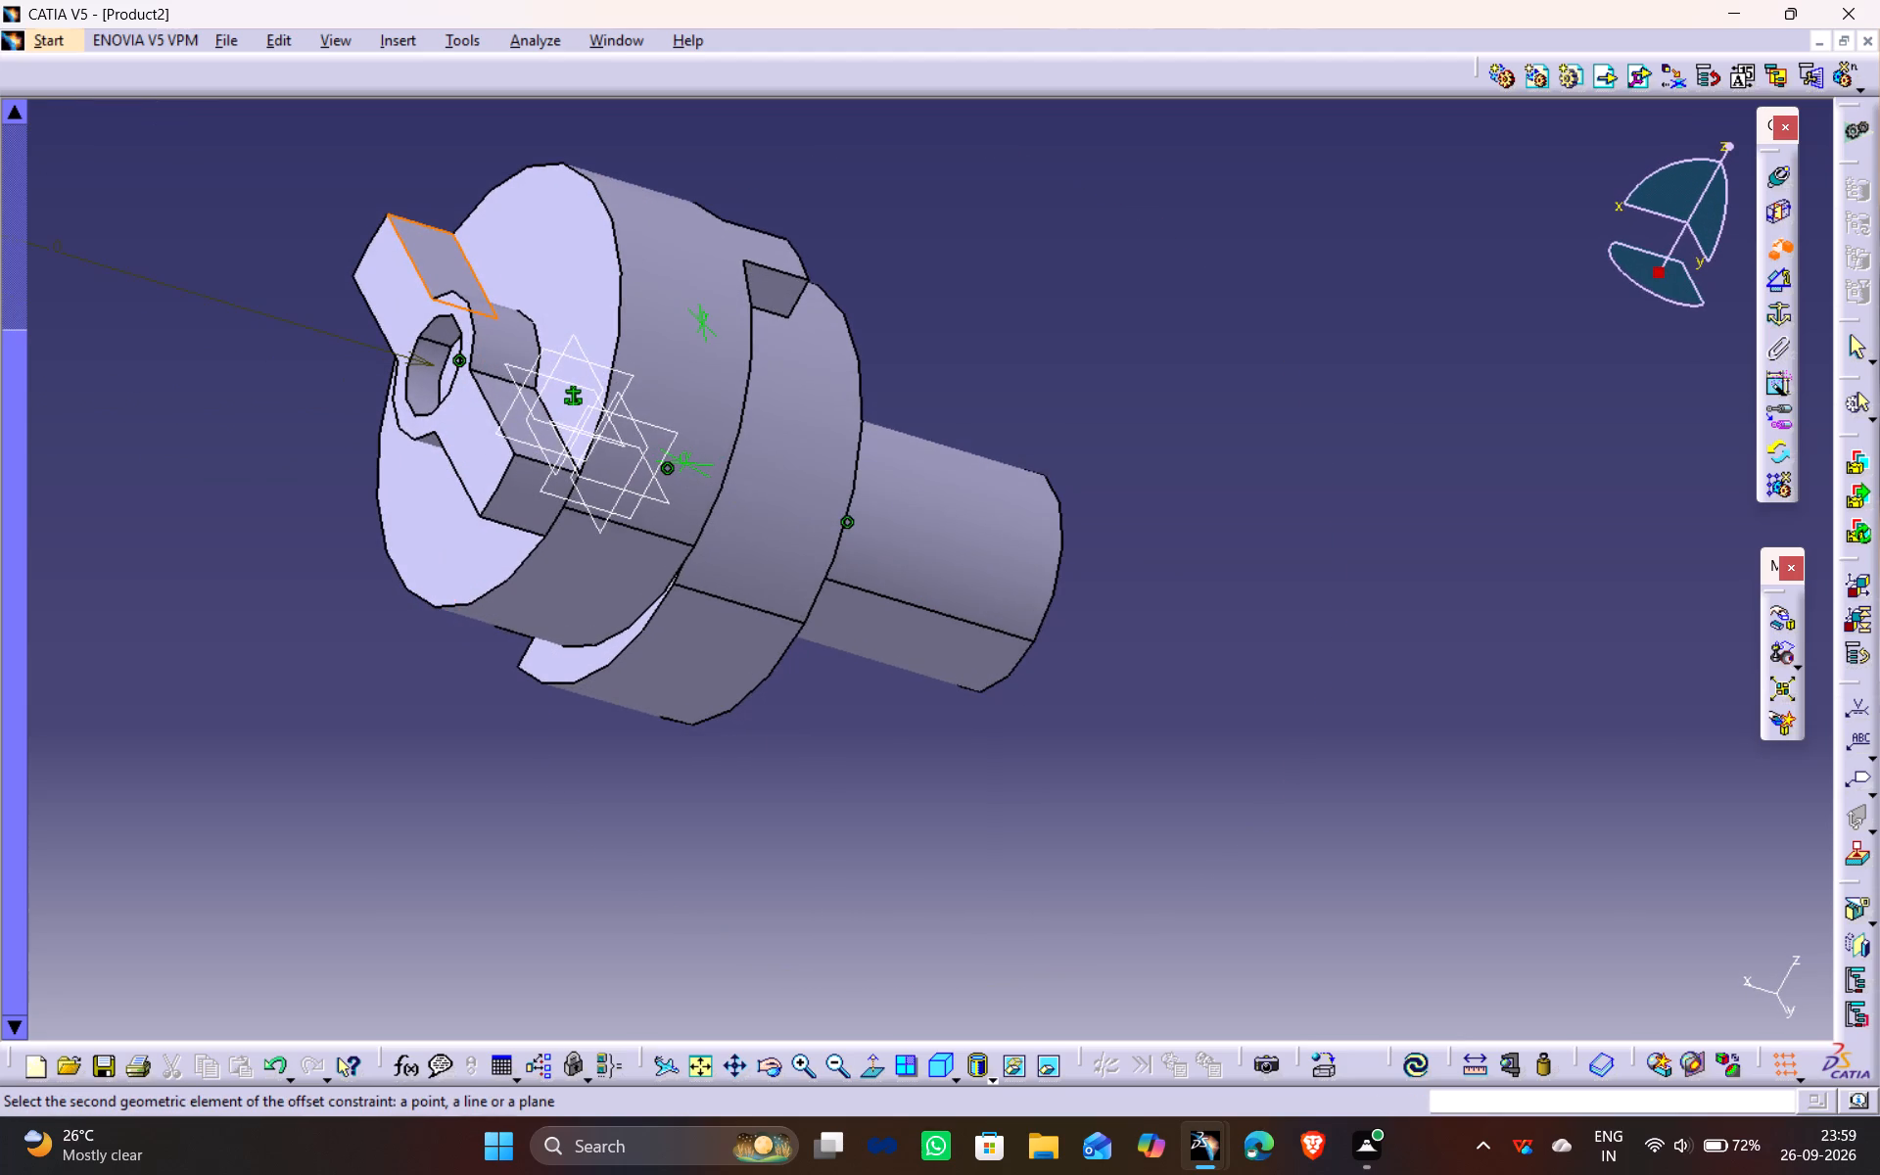
middle_drag(207, 575, 1151, 740)
middle_drag(1150, 737, 969, 418)
drag(1126, 713, 969, 418)
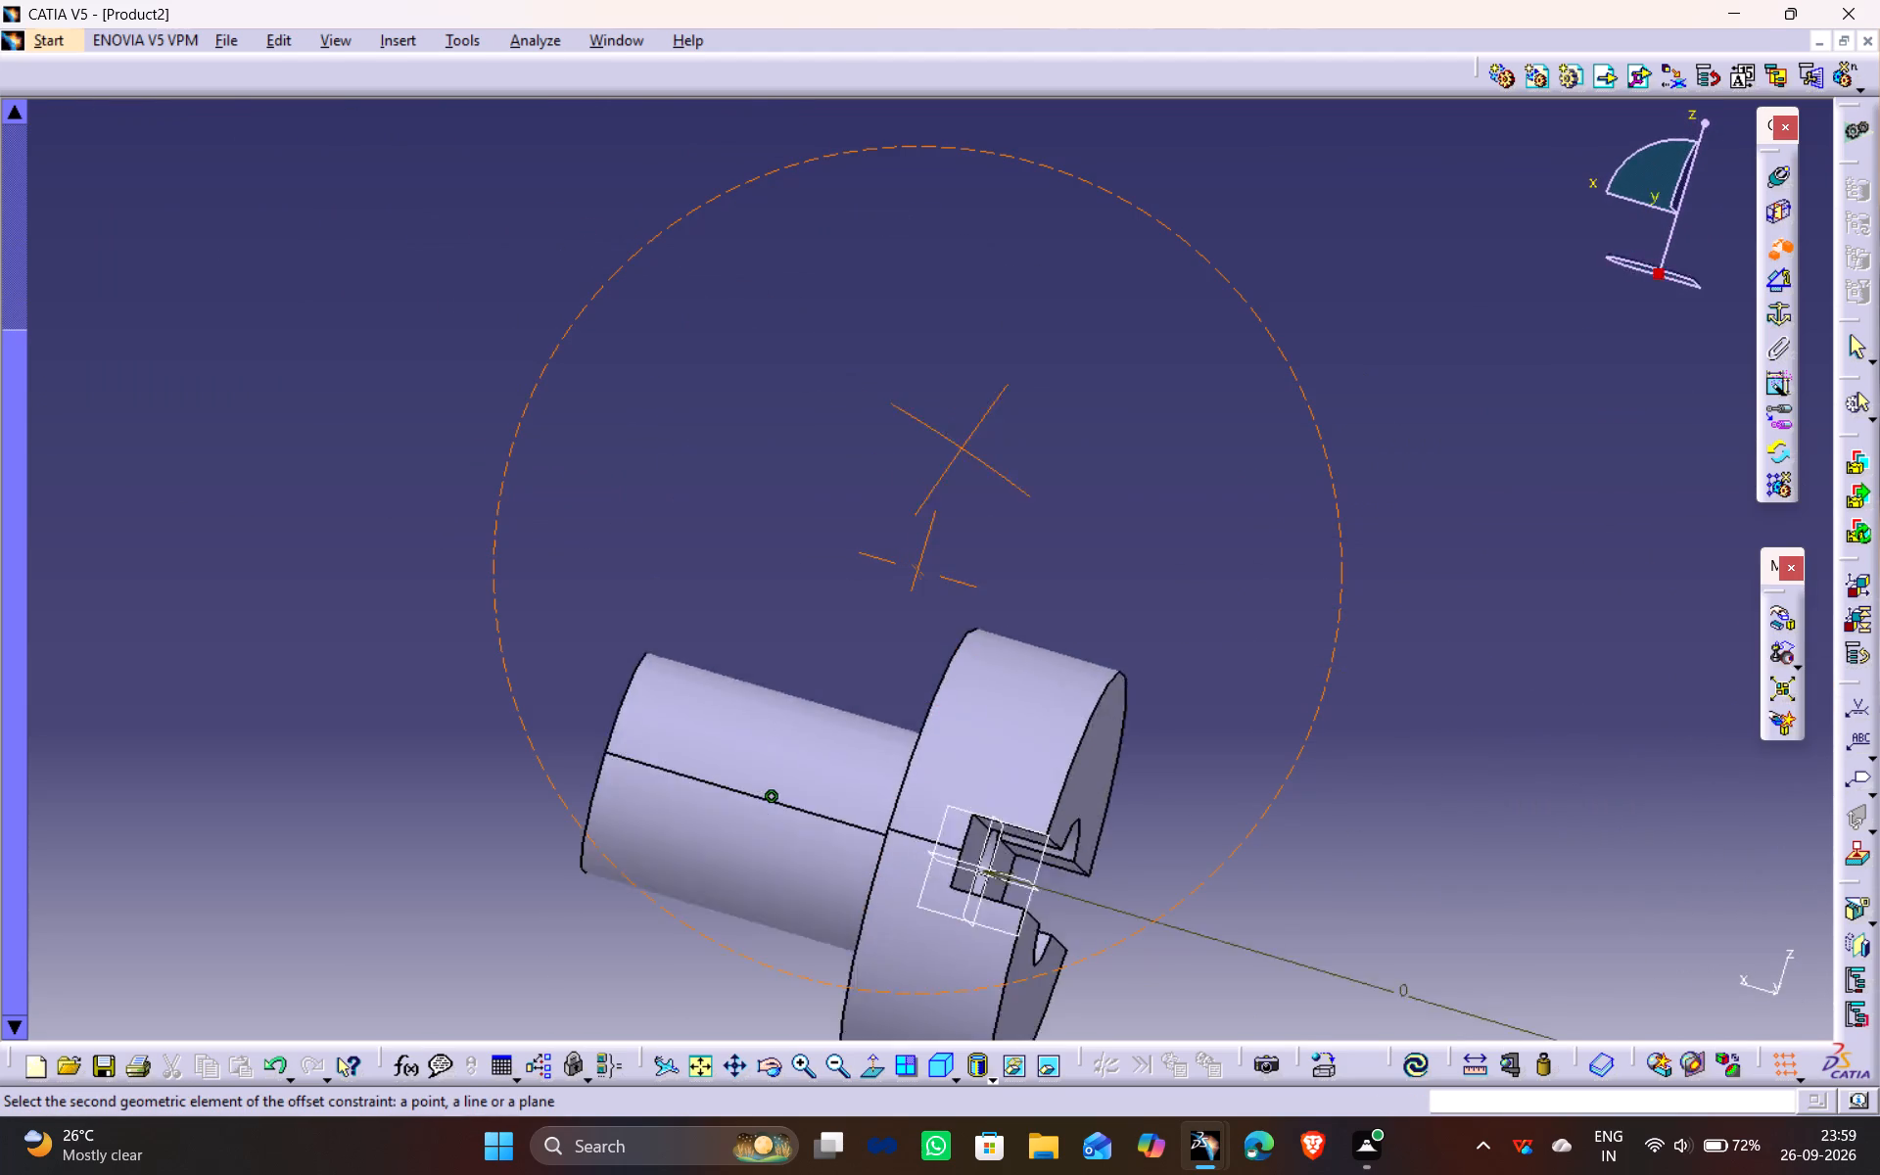
drag(969, 418, 975, 383)
middle_drag(969, 418, 975, 381)
middle_drag(1434, 844, 1270, 577)
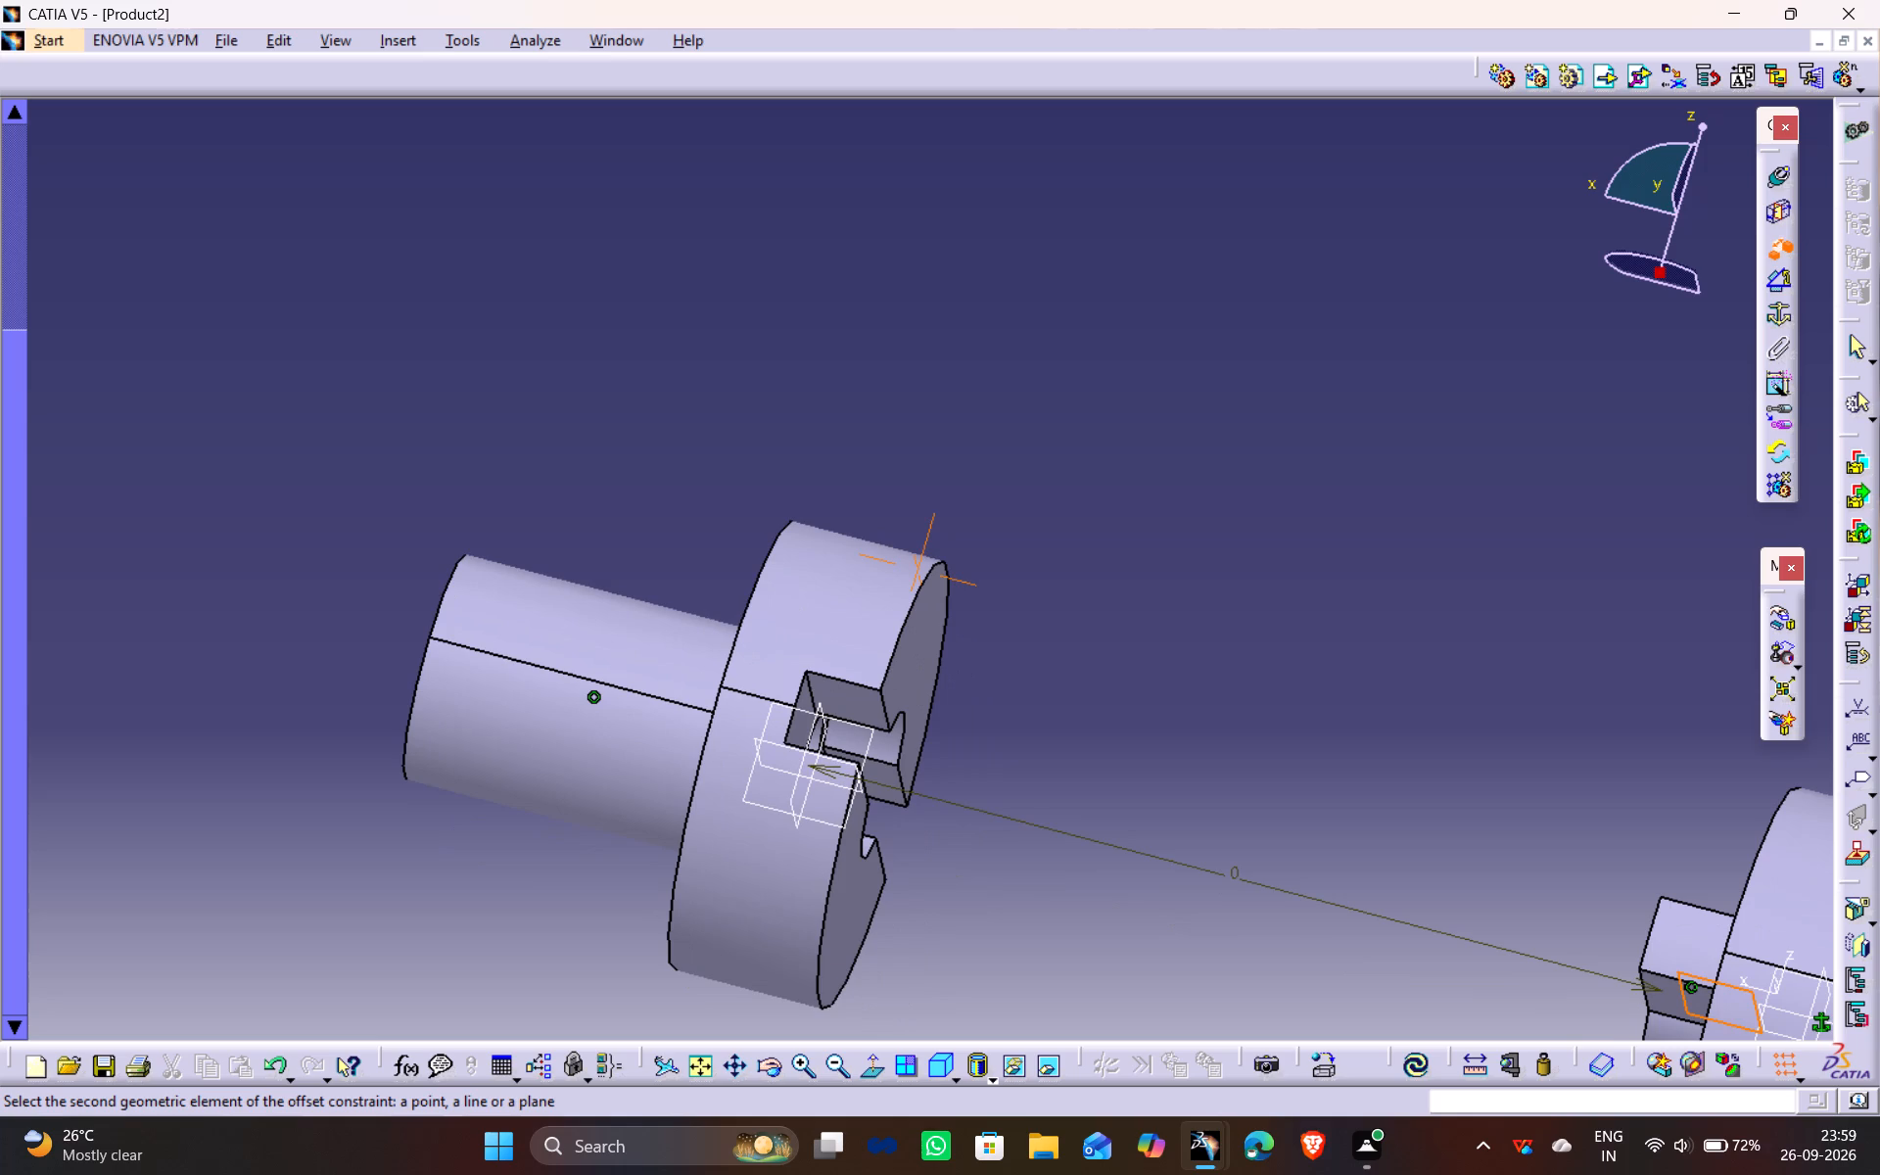
click(868, 756)
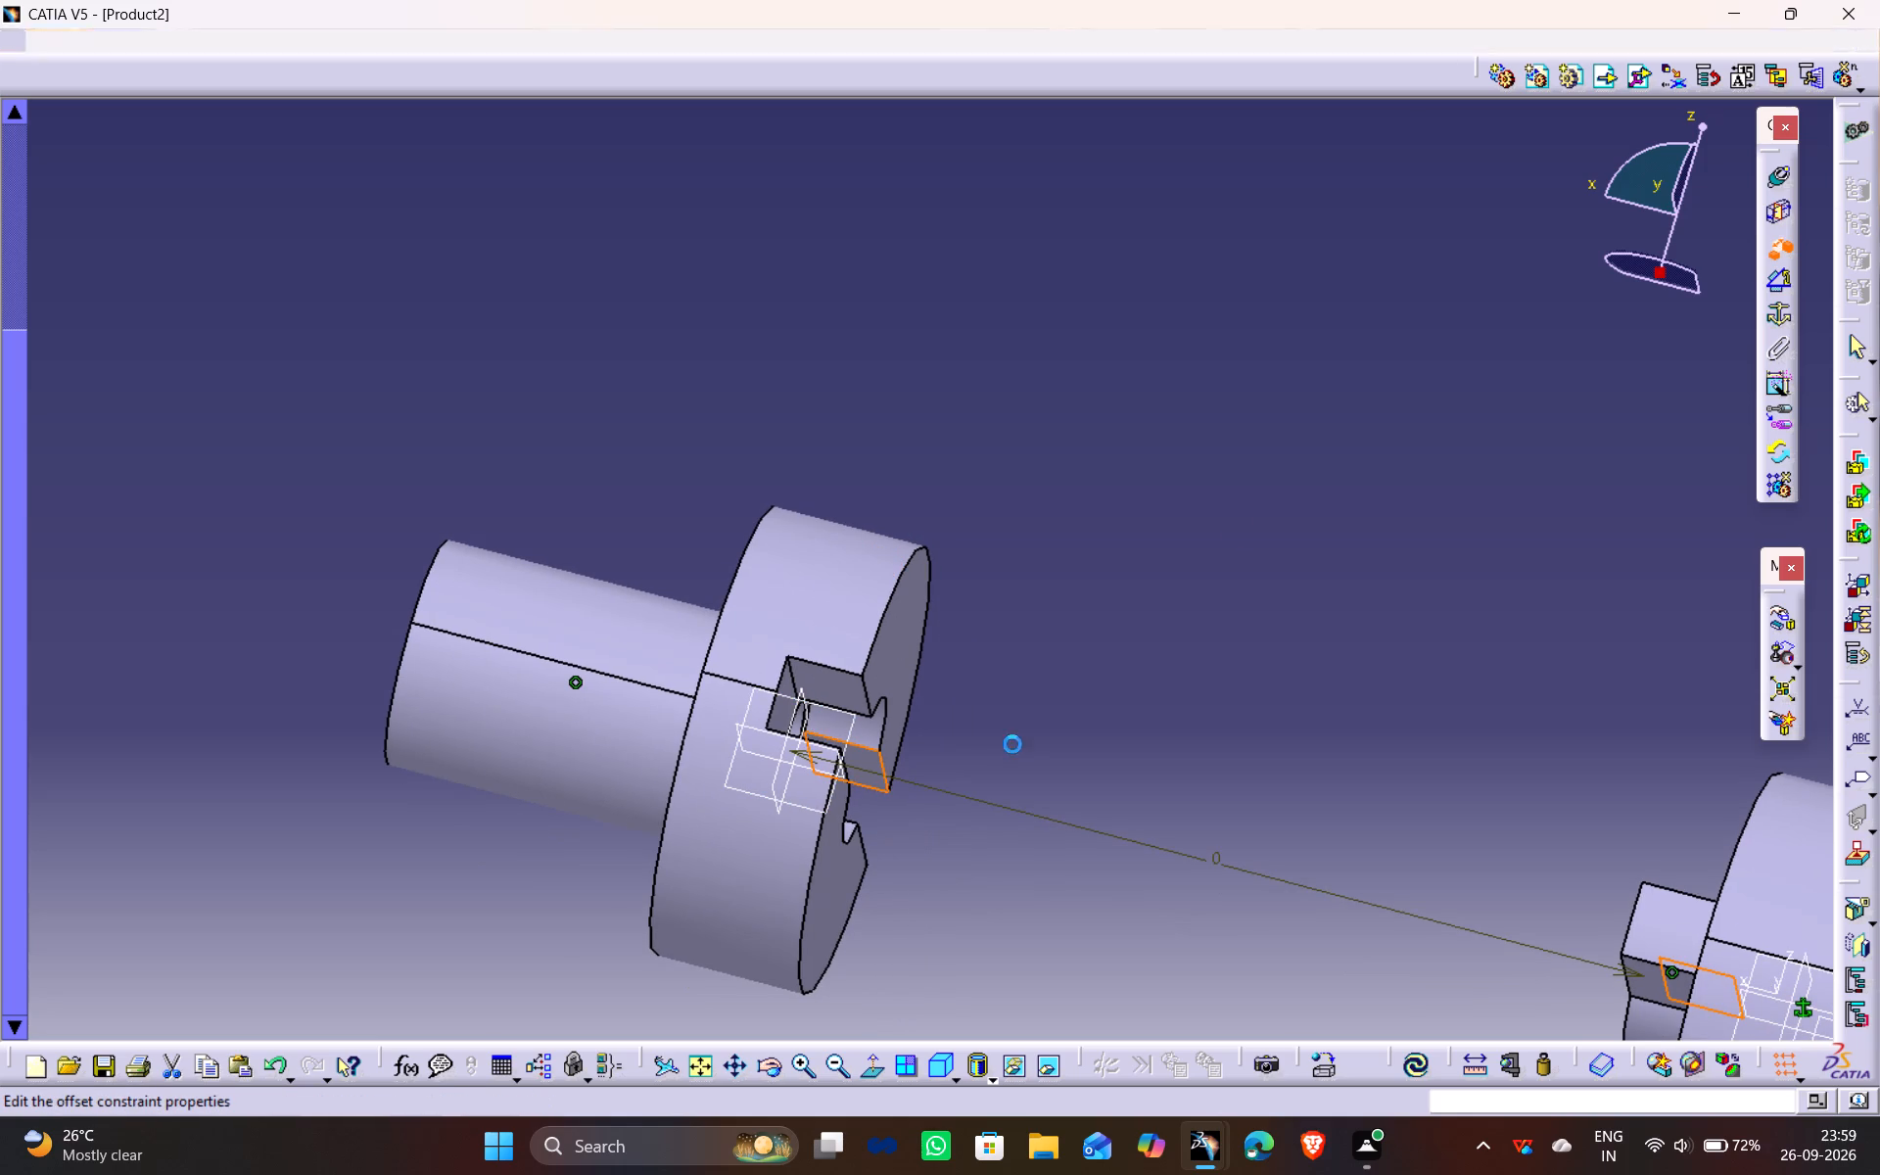
middle_drag(1164, 405, 1095, 509)
drag(1162, 405, 1095, 507)
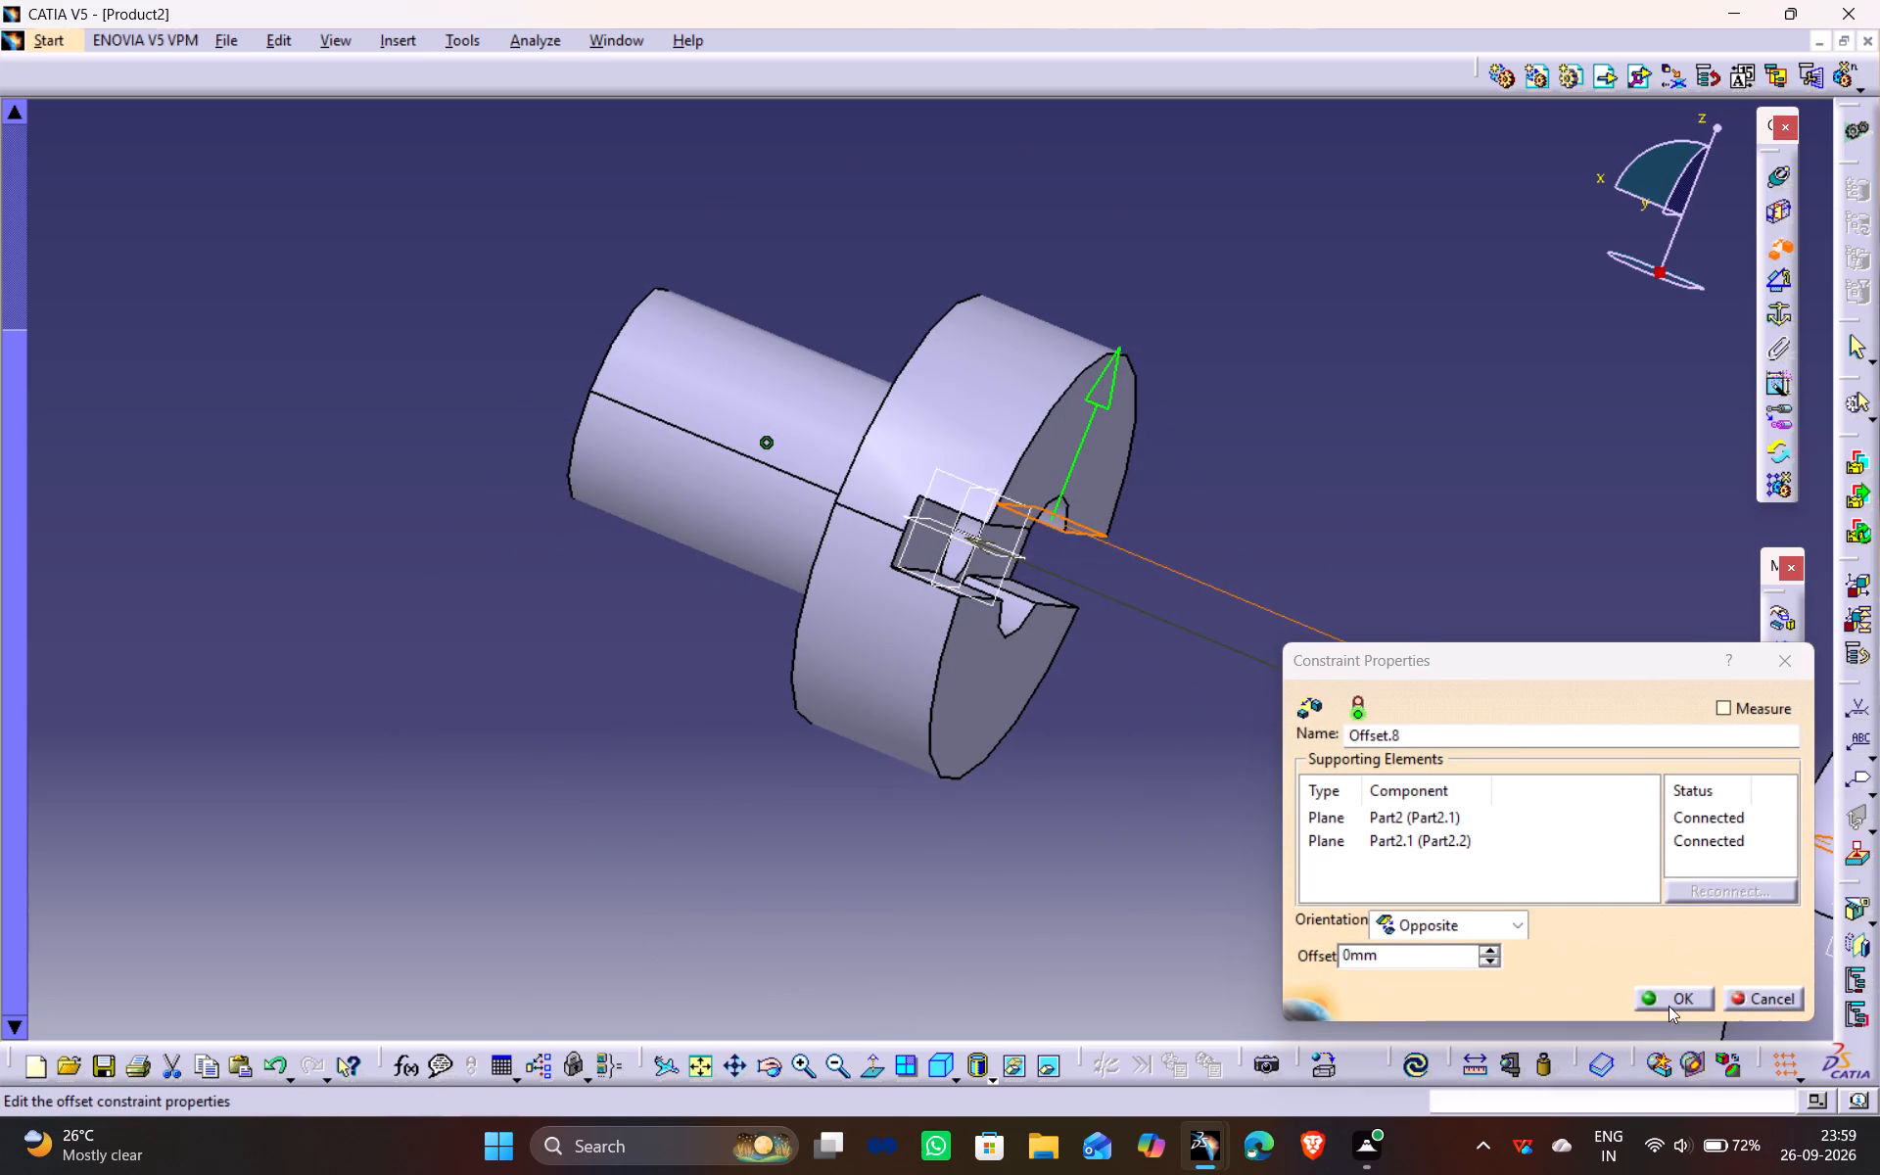
click(1669, 1007)
middle_drag(1367, 386, 927, 347)
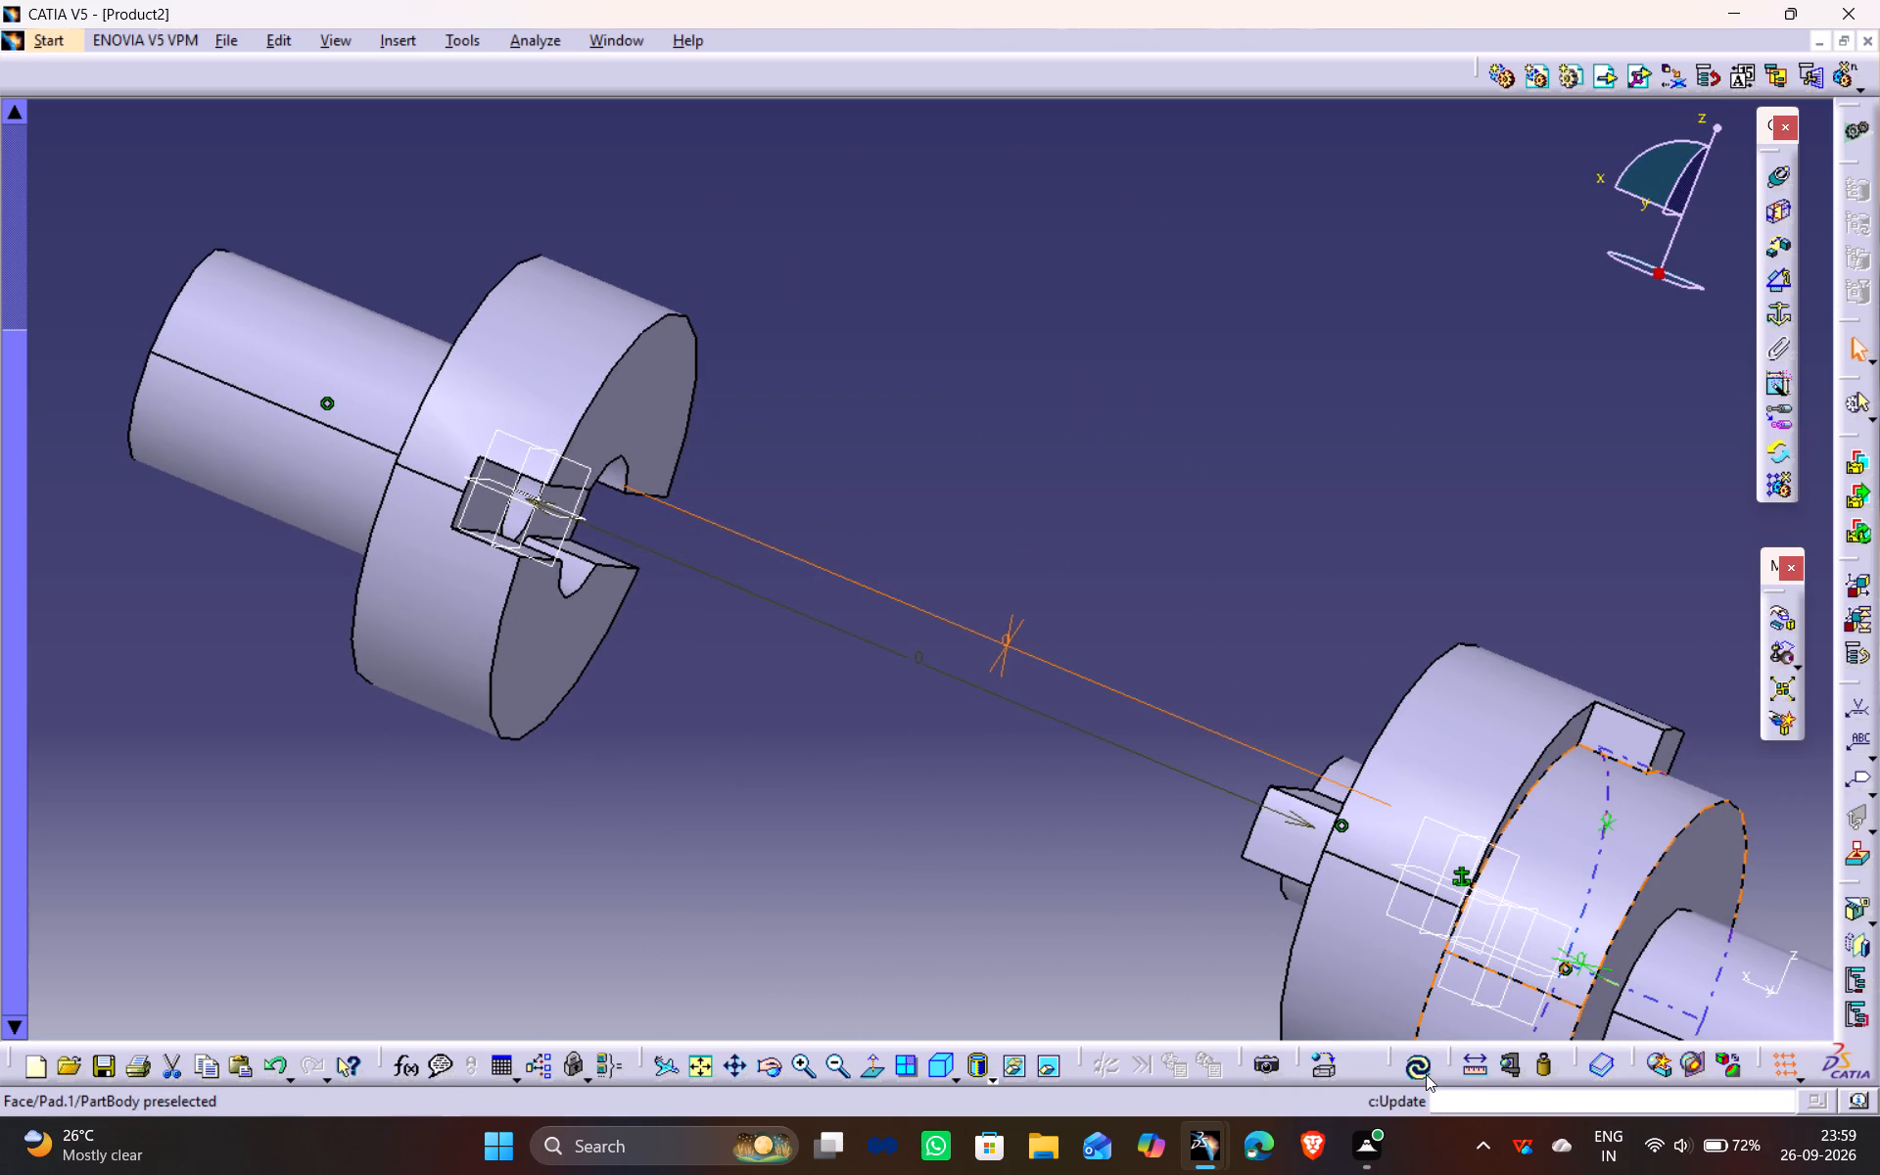
click(1423, 1069)
middle_drag(1603, 827, 1155, 535)
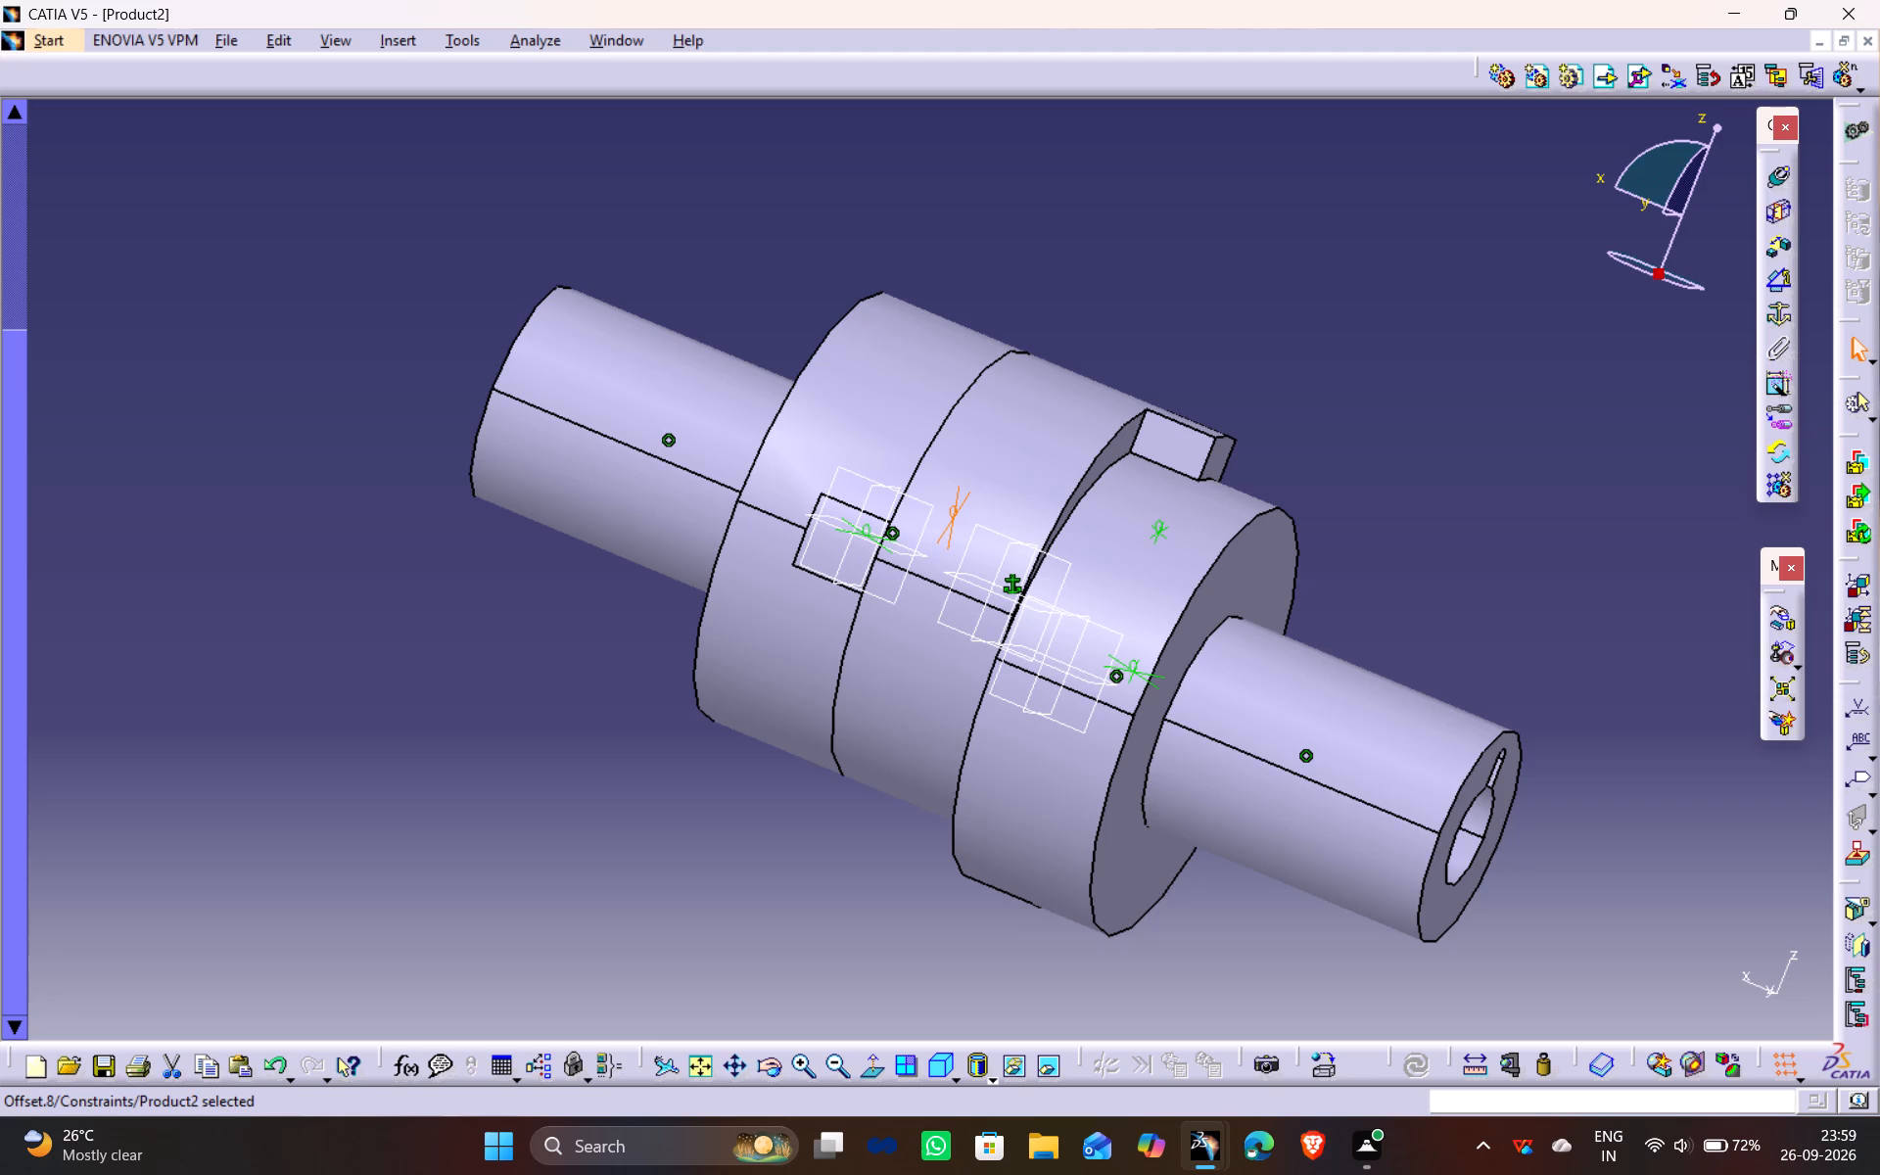
Add a coincidence constraint between the axis of the loose pin and the bore axis of the hub nearest to it.
ctrl+middle_drag(1359, 354, 1370, 442)
scroll(1563, 606, down, 1)
middle_drag(1549, 600, 1049, 477)
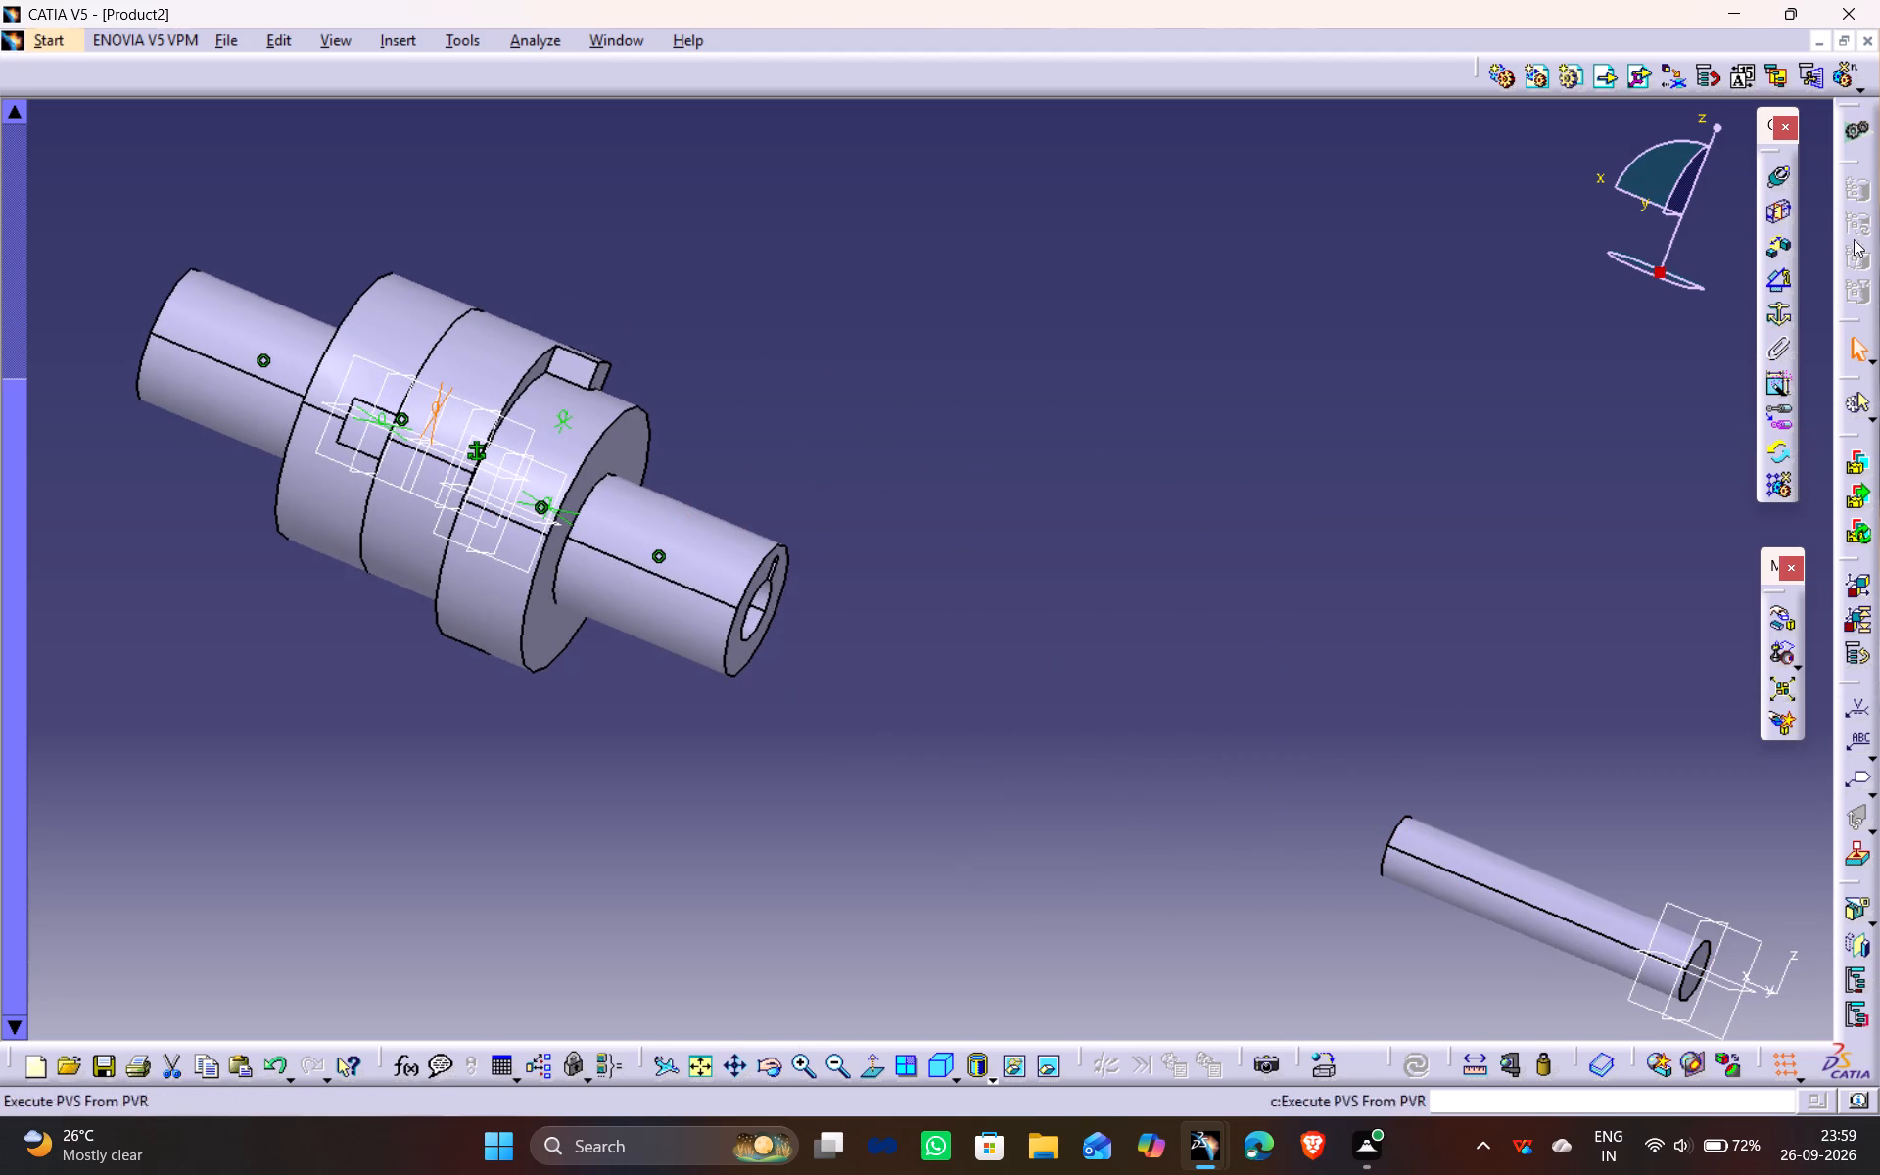
click(1778, 251)
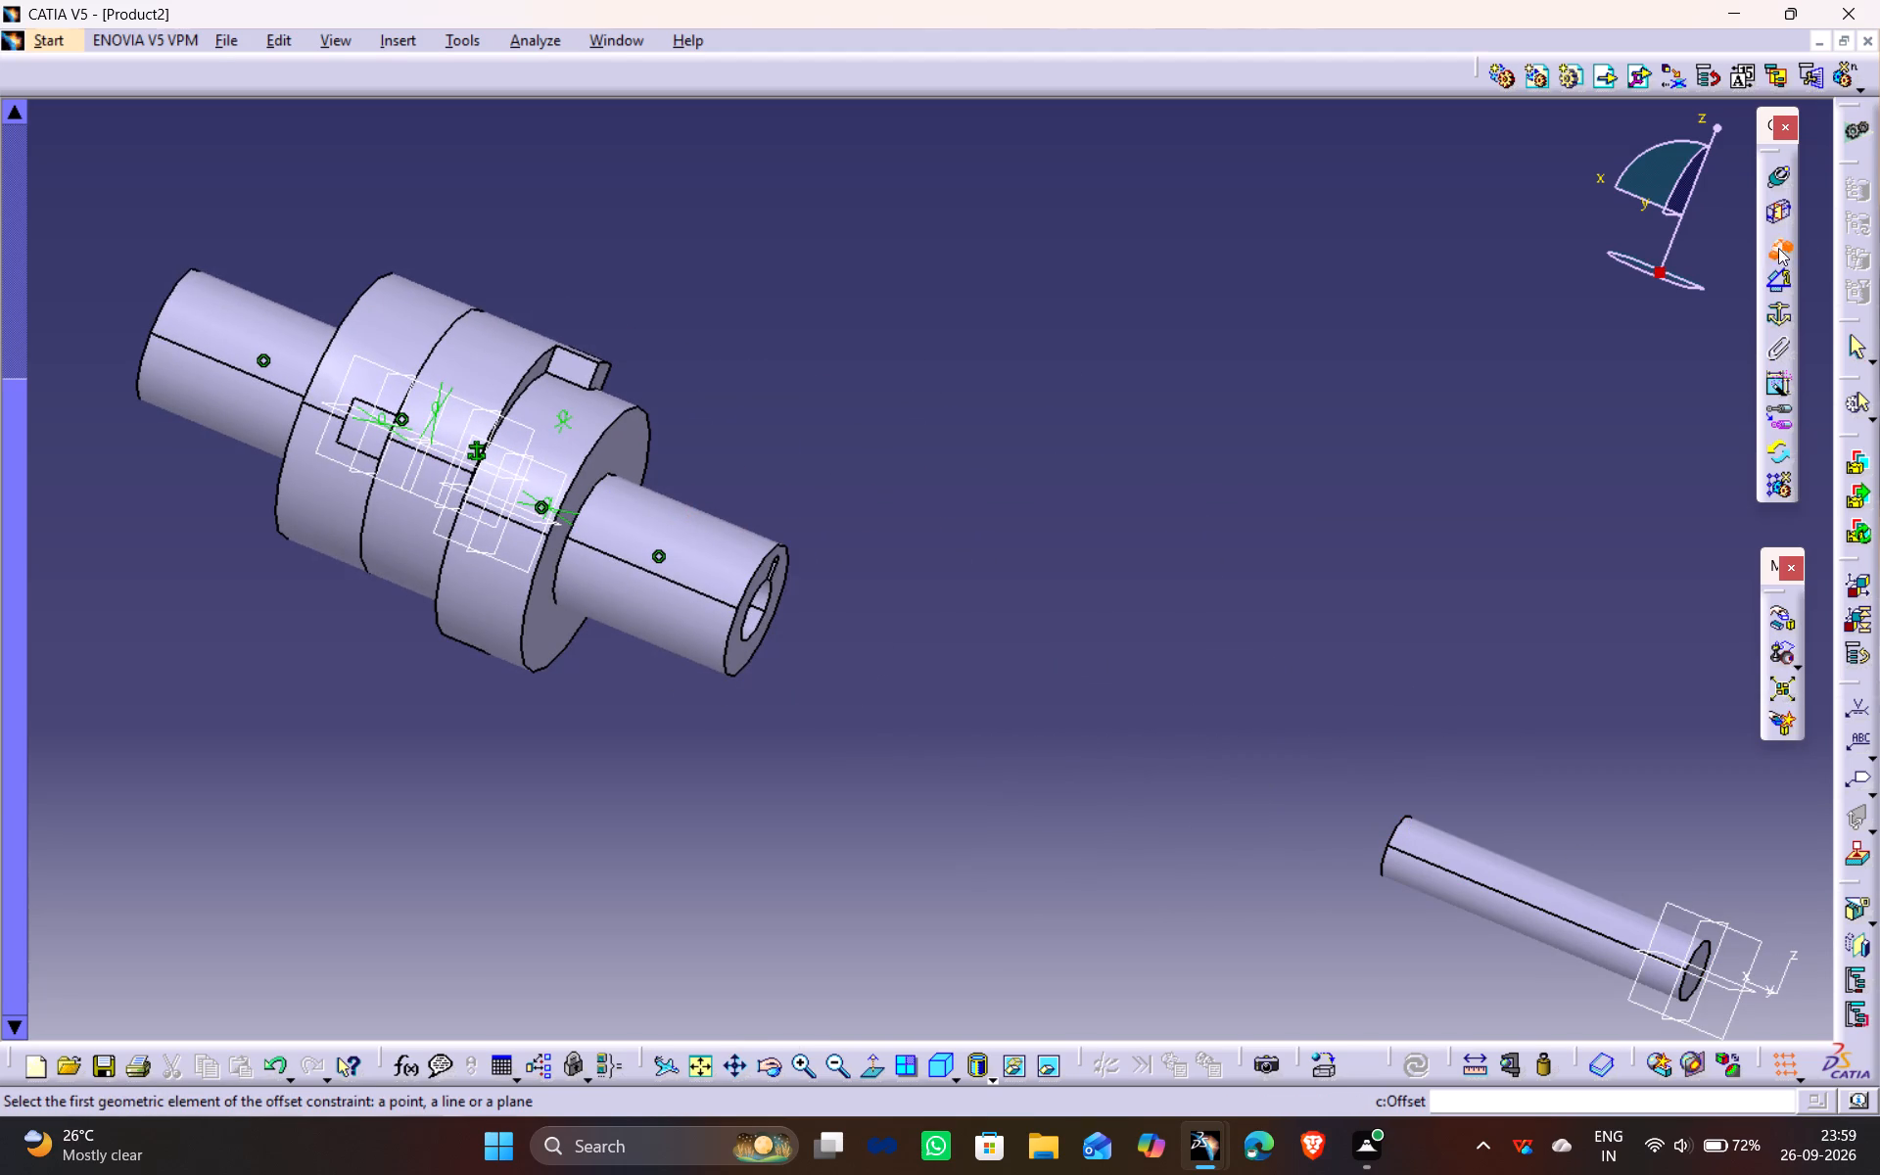
click(1779, 181)
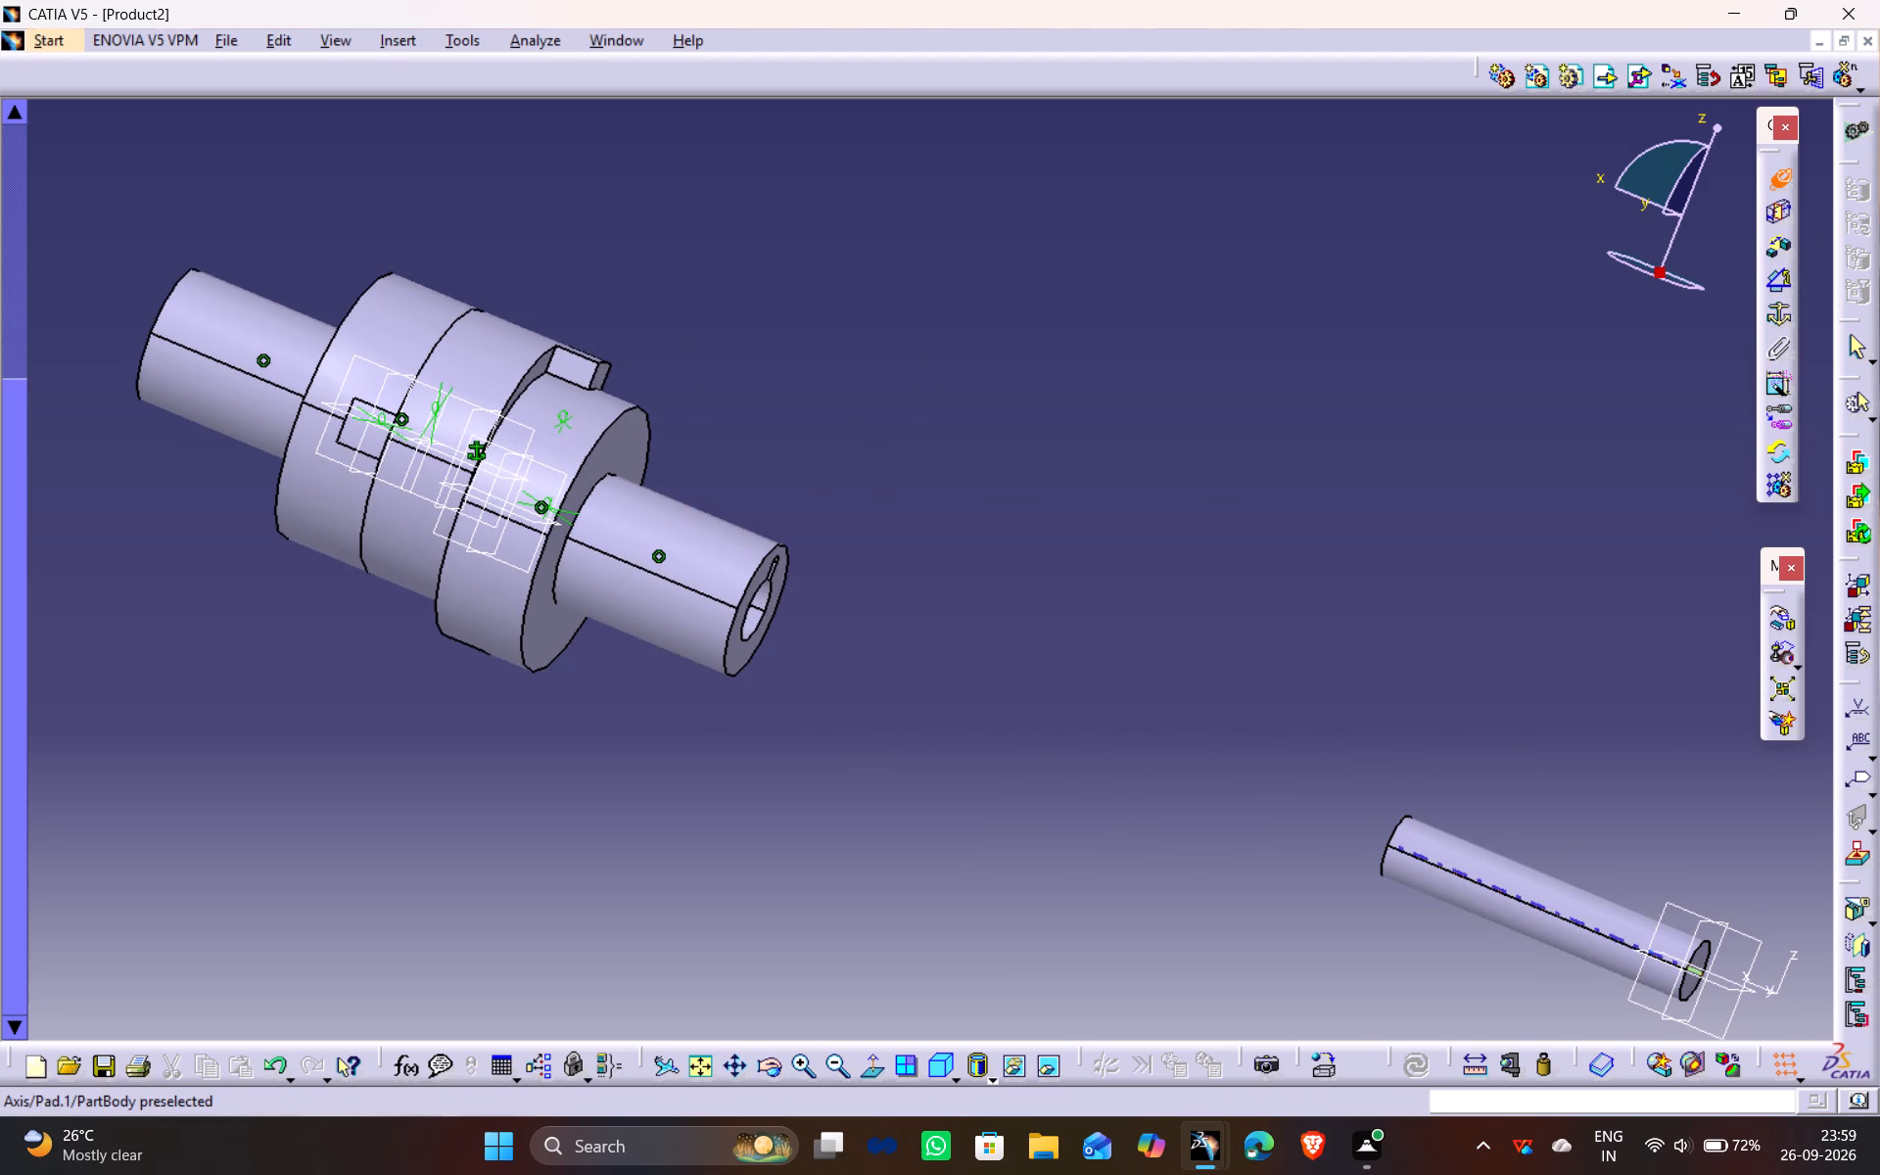
click(1527, 908)
click(659, 579)
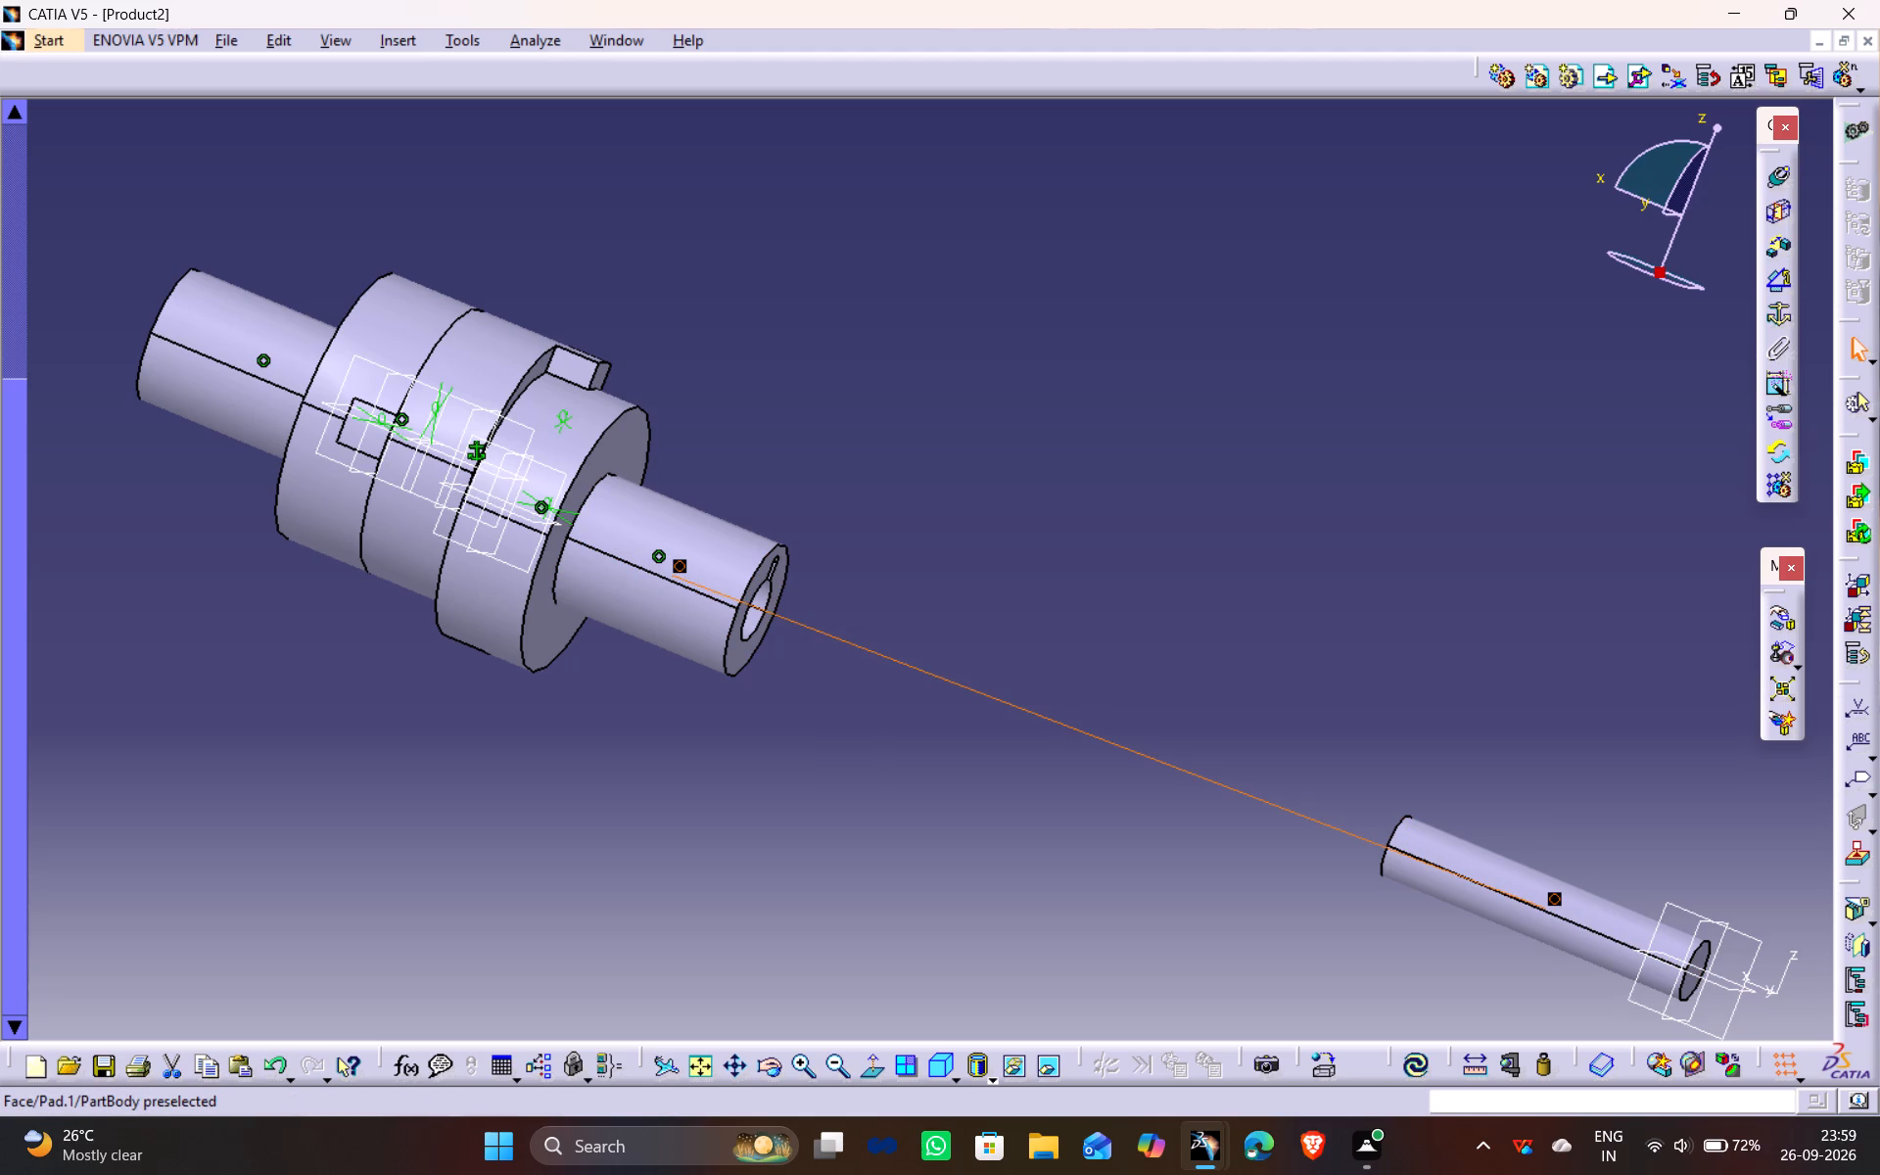
Add a 0 mm offset constraint between the pin's hub-facing end face and the circular floor inside the hub's bore, and update the assembly.
middle_drag(1576, 819, 1357, 650)
middle_drag(992, 601, 1225, 721)
drag(992, 601, 1225, 727)
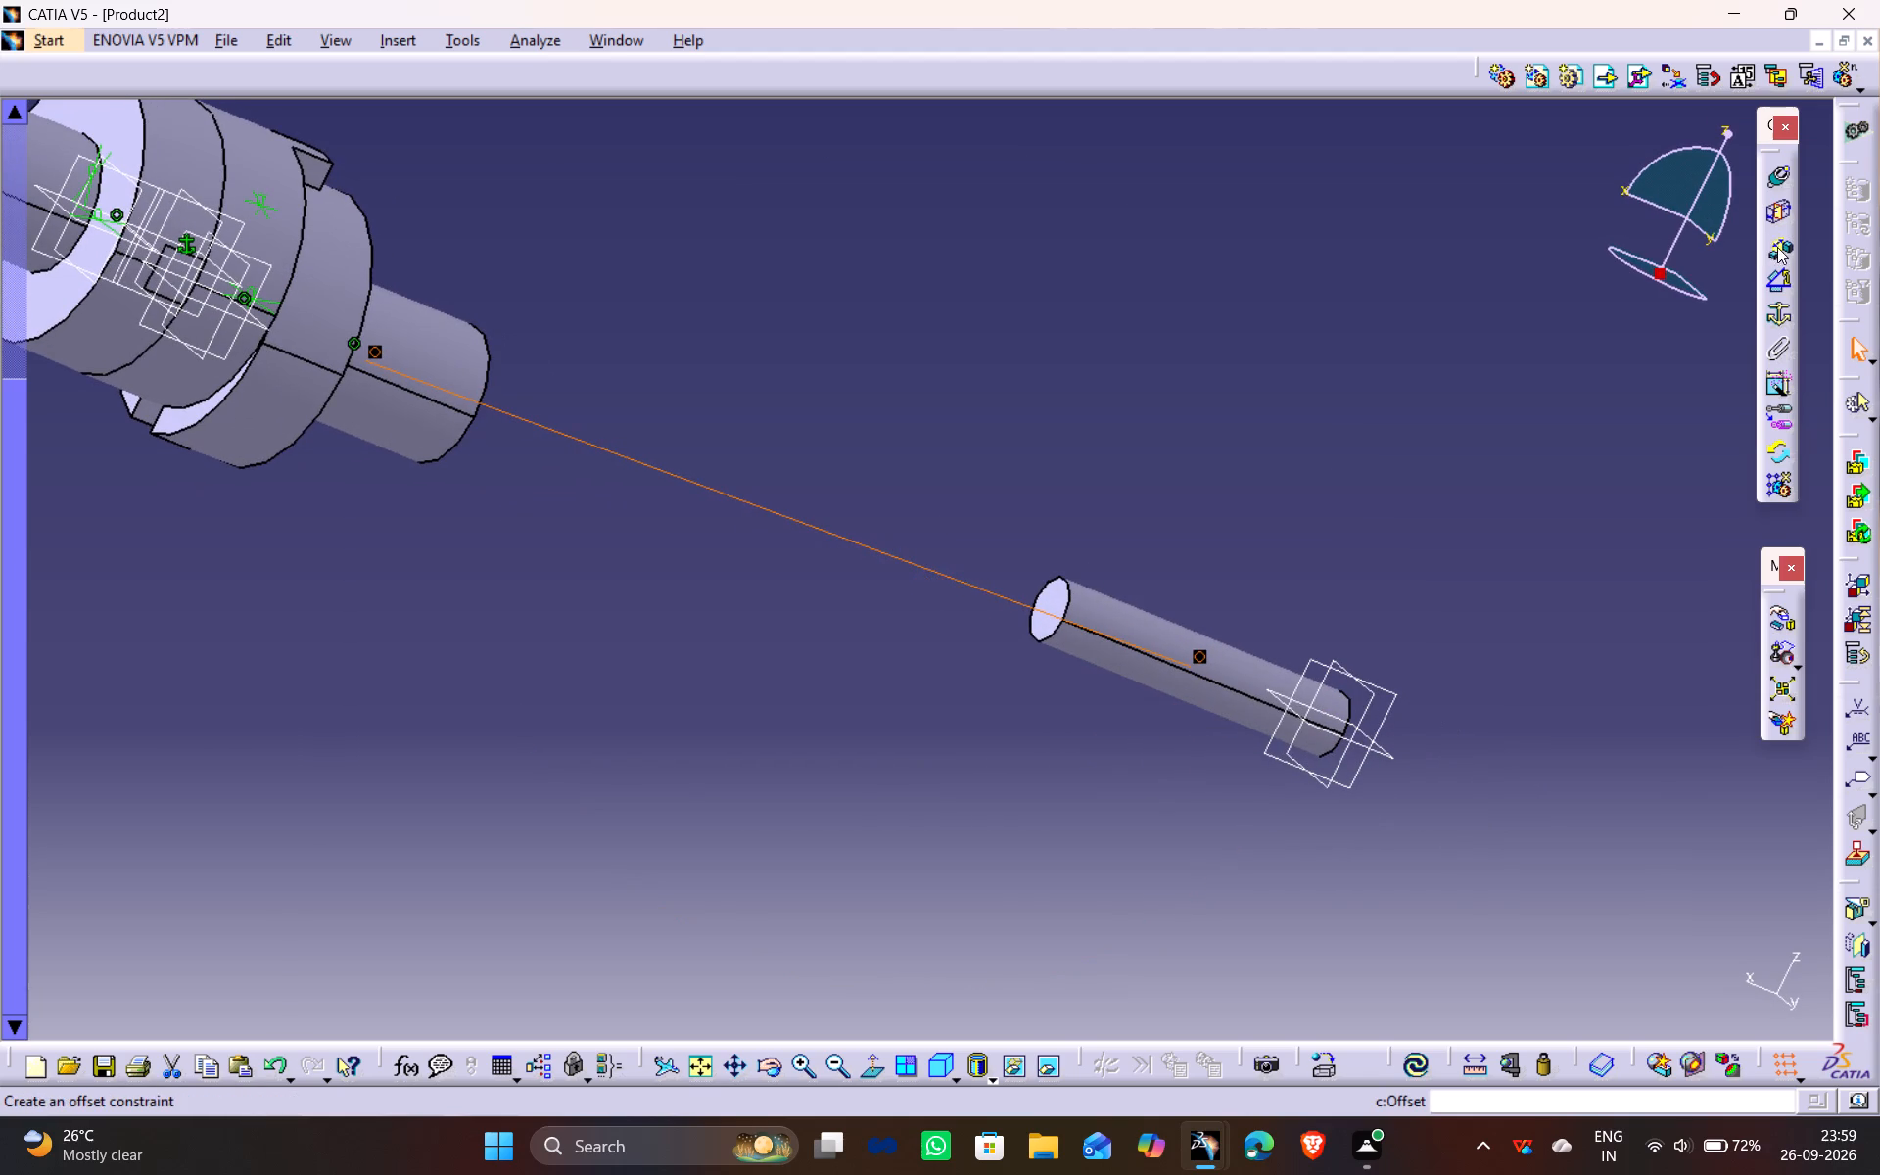
click(1779, 249)
click(1045, 608)
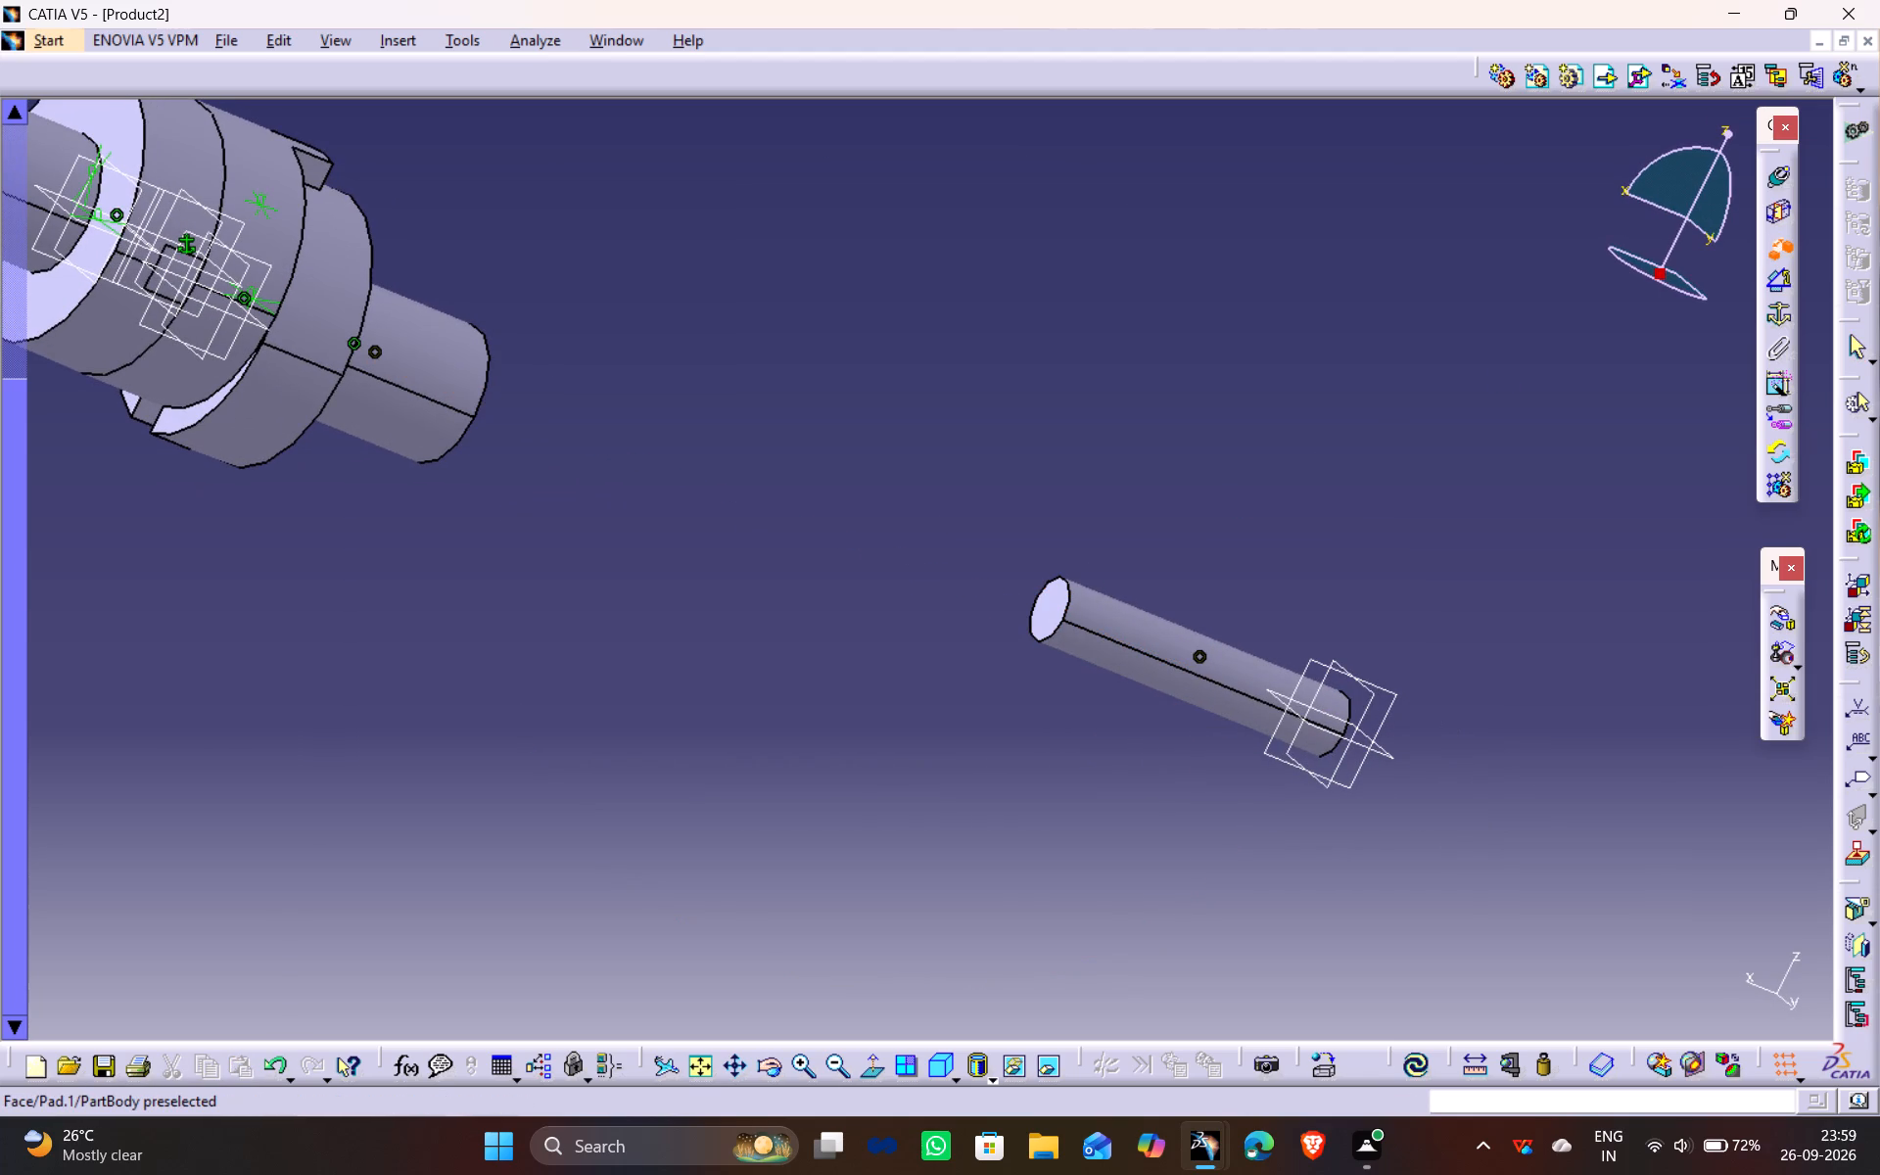
middle_drag(800, 487, 368, 345)
drag(792, 484, 370, 348)
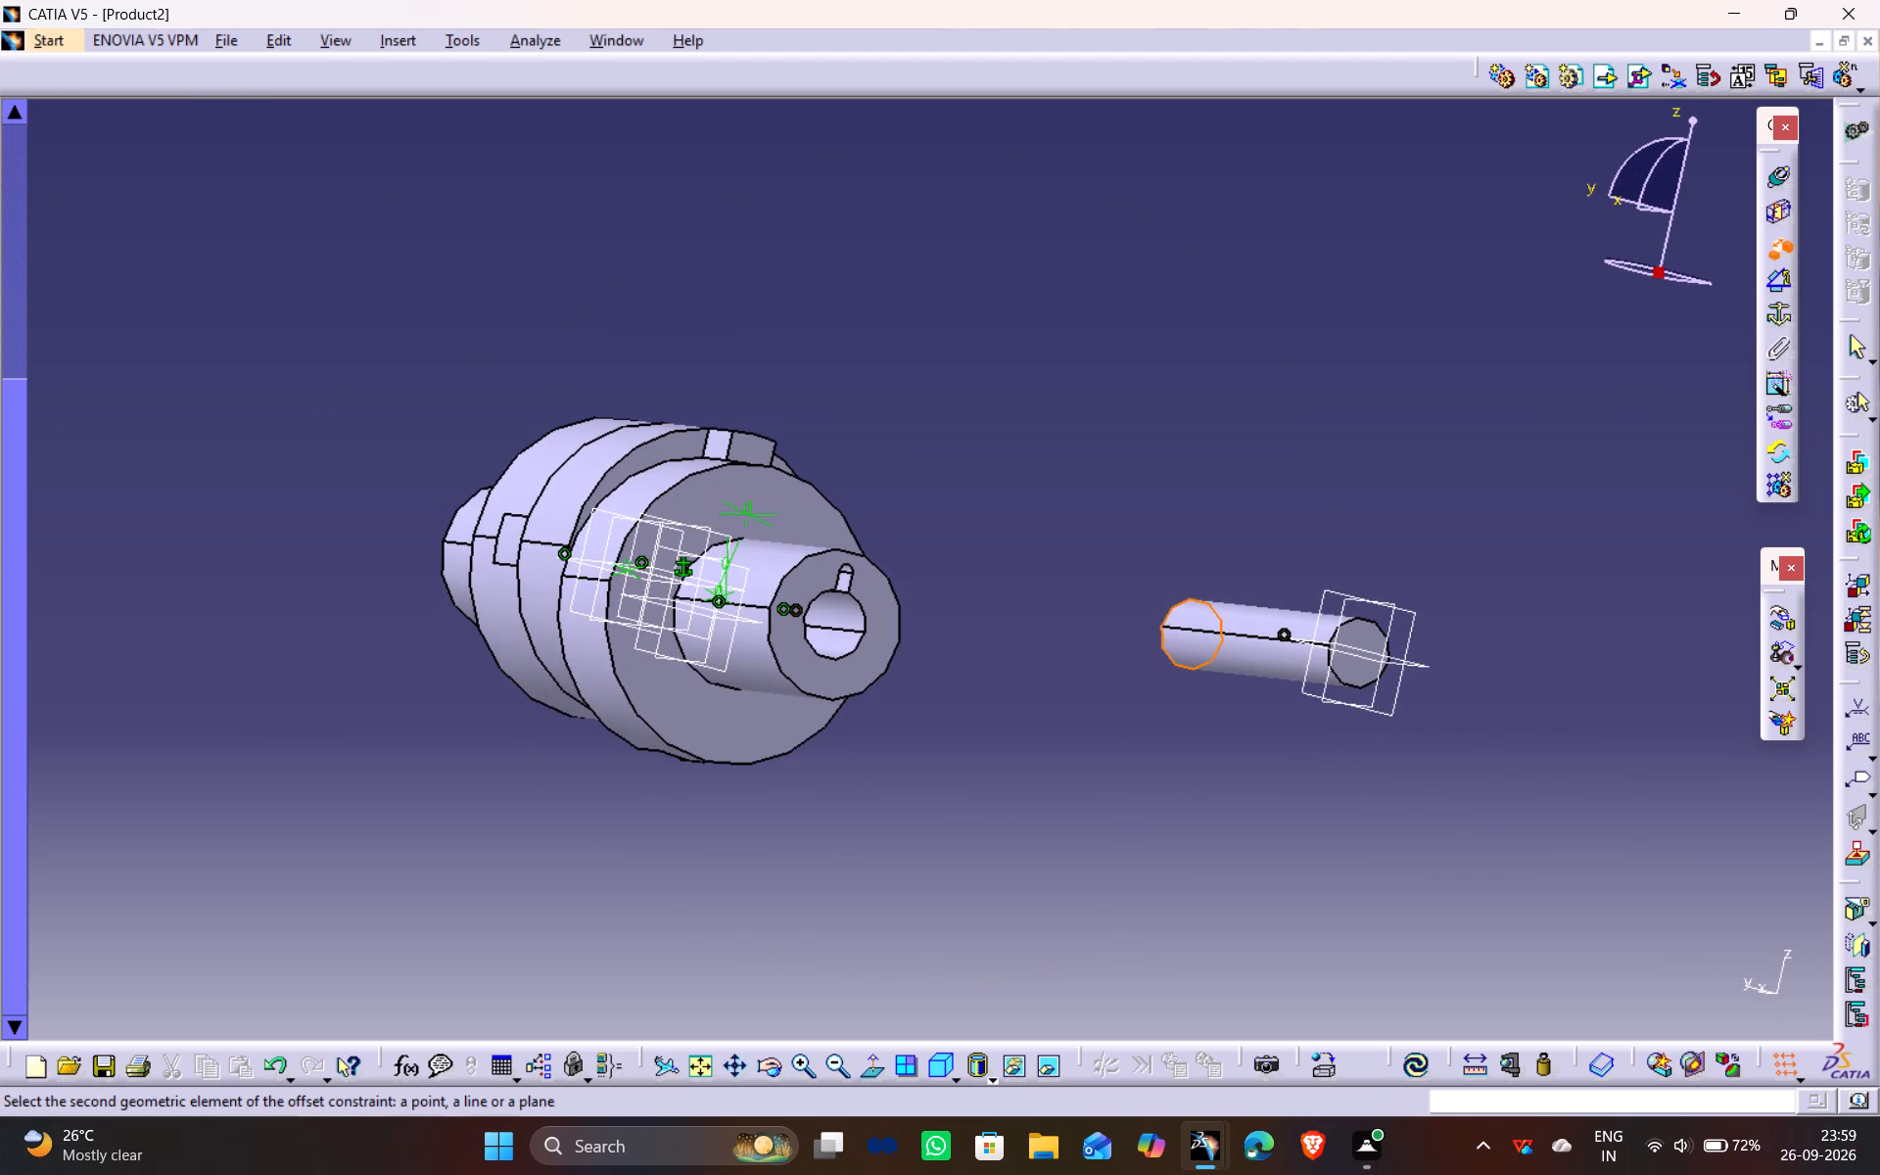
middle_drag(1138, 505, 1052, 494)
drag(1133, 505, 1057, 493)
middle_drag(1073, 489, 998, 499)
drag(1065, 491, 998, 499)
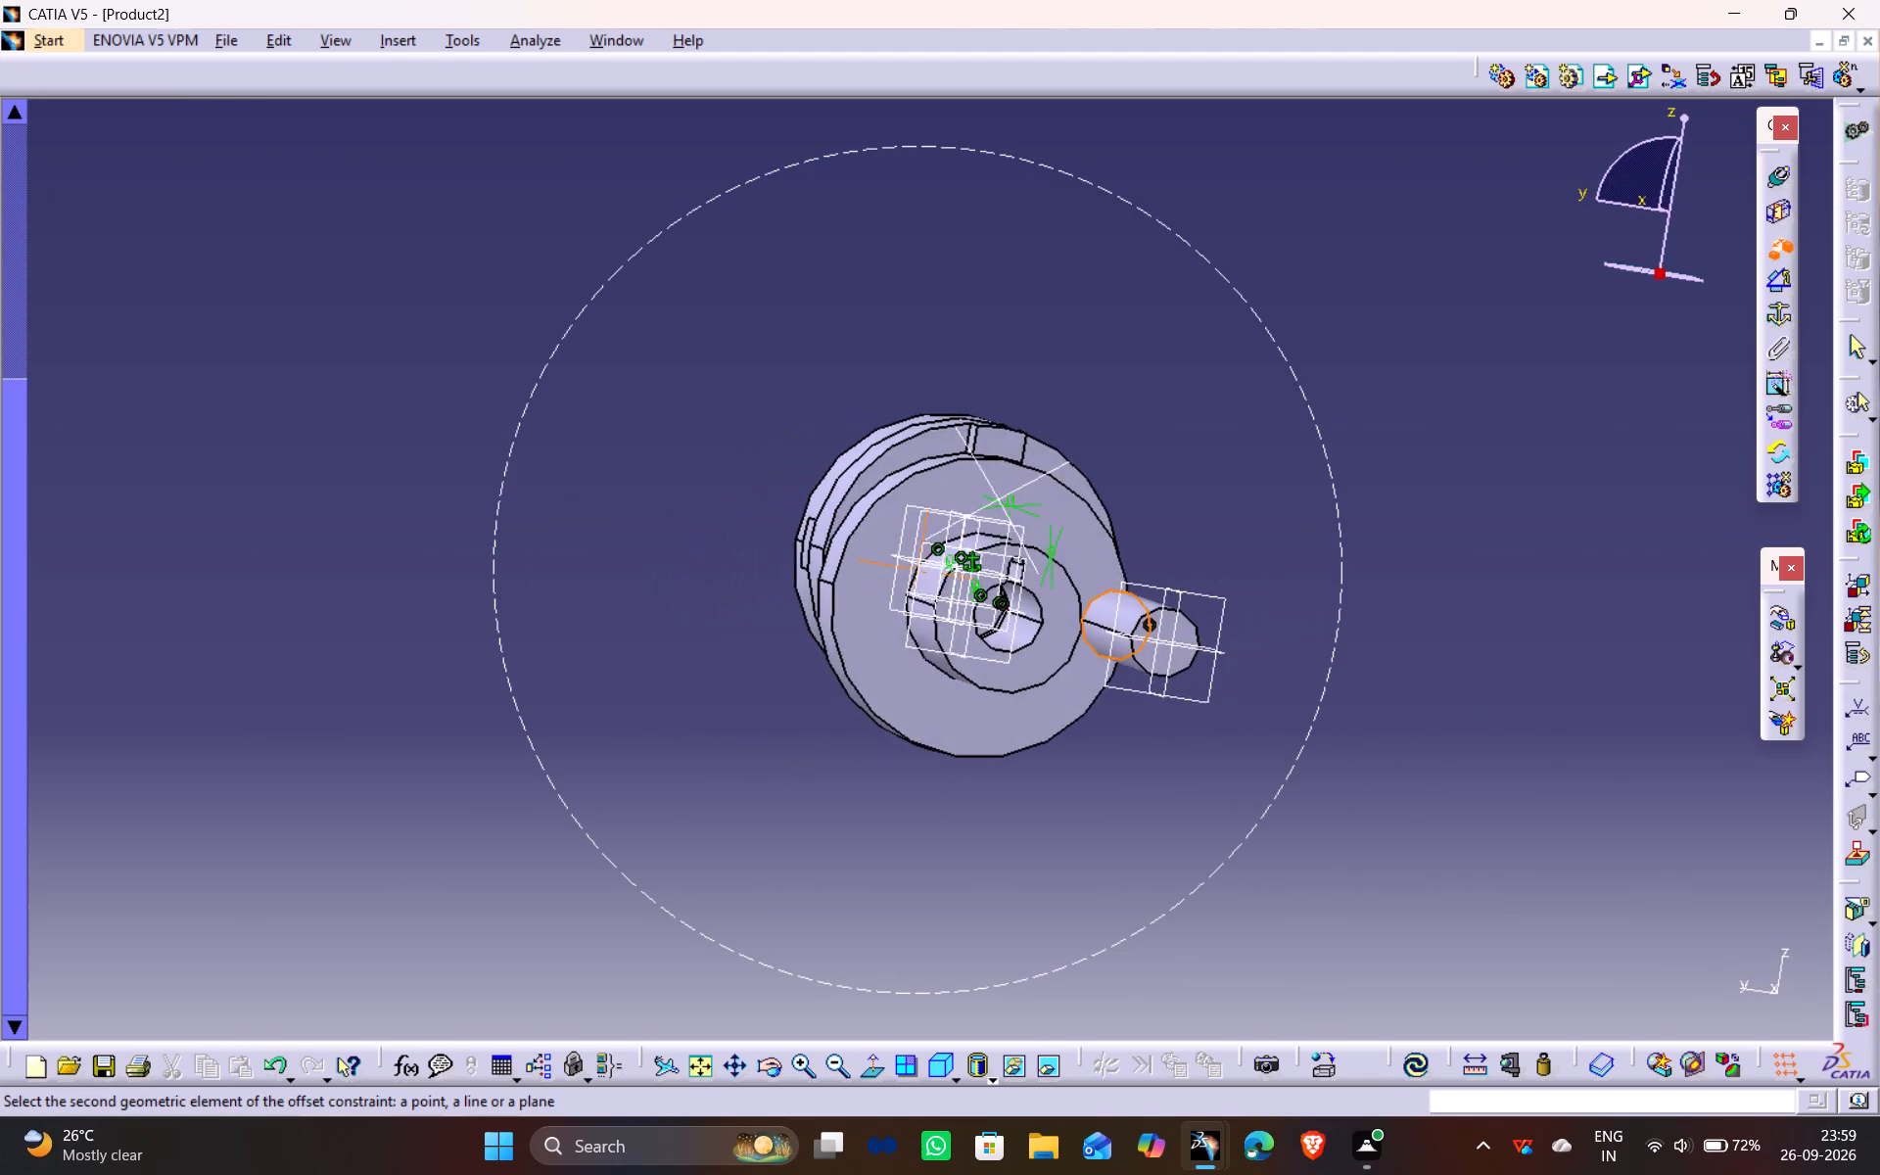
drag(998, 499, 993, 496)
middle_drag(998, 499, 990, 492)
ctrl+middle_drag(1070, 810, 1050, 597)
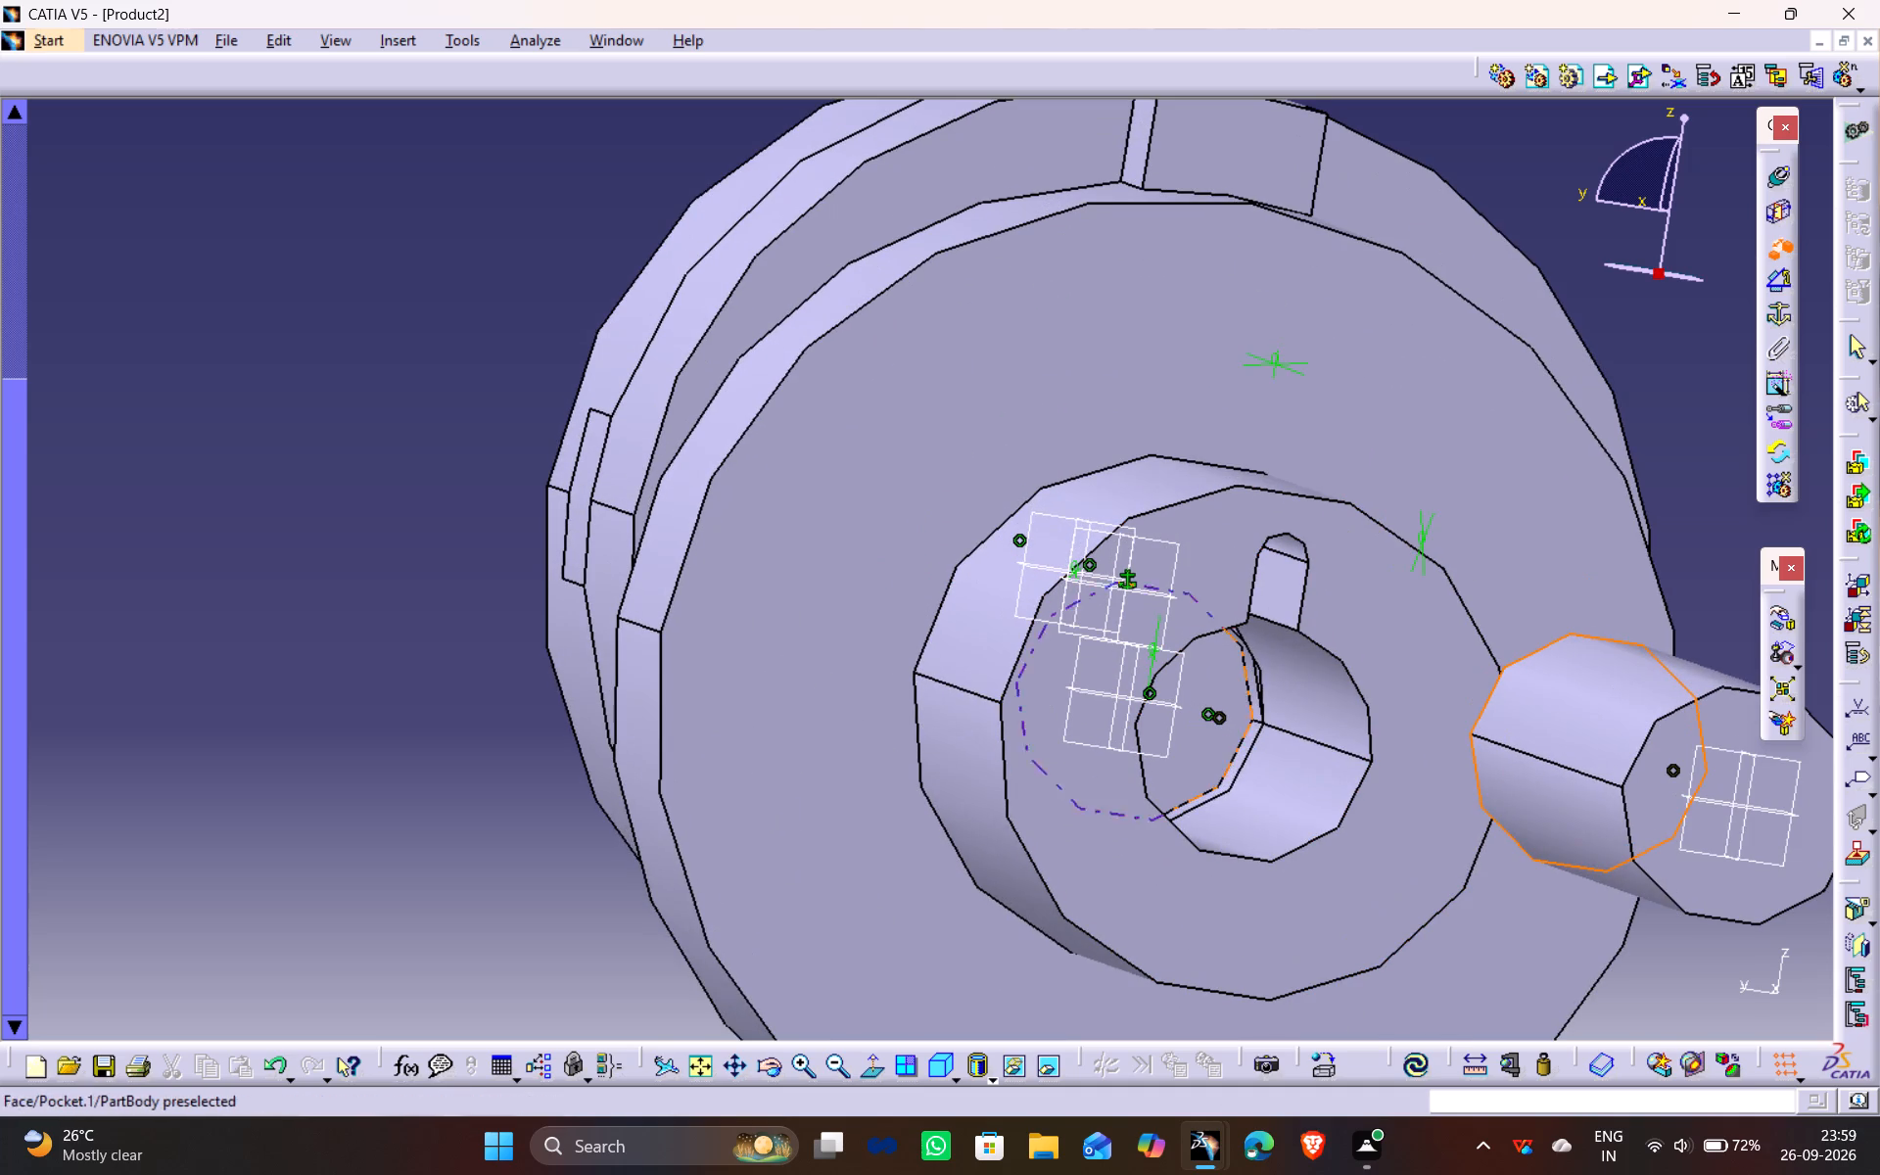
click(1224, 738)
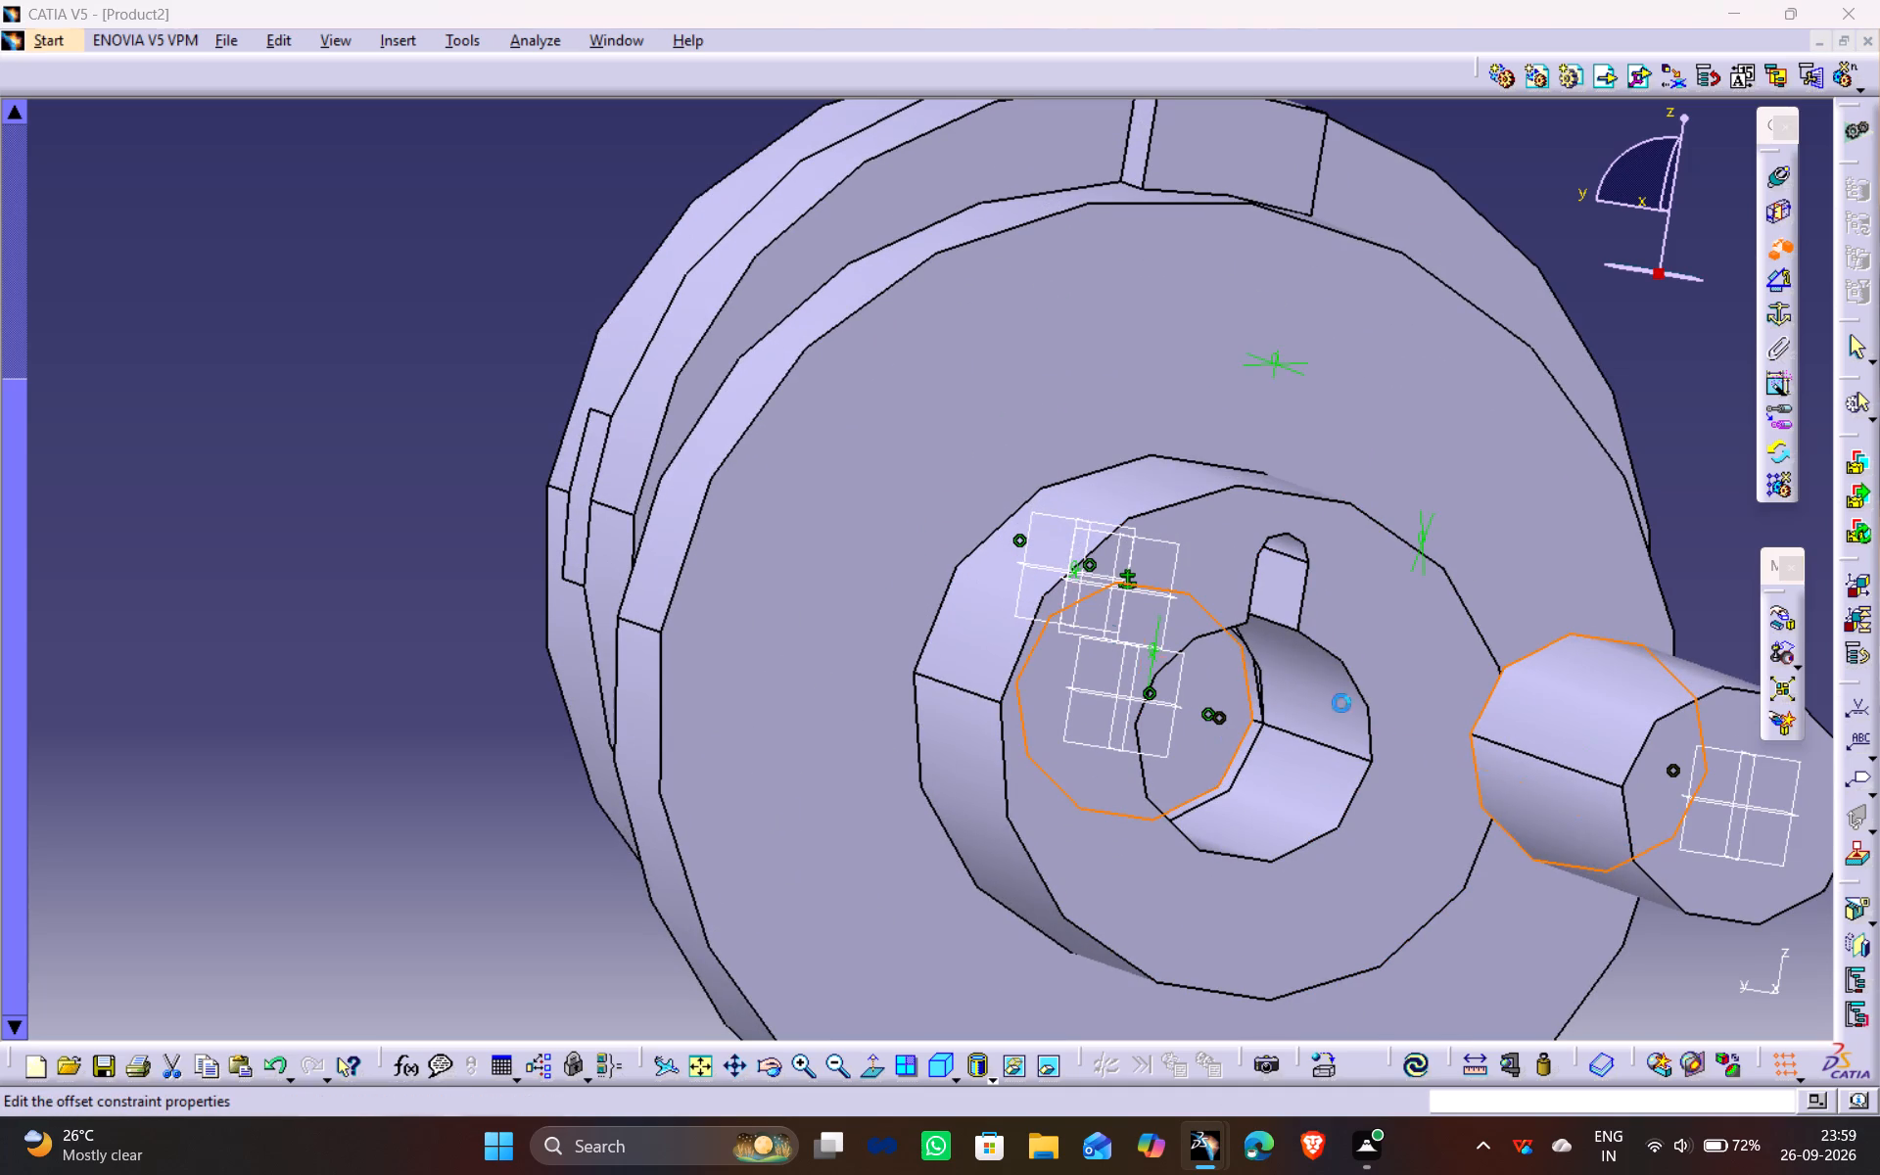
key(0)
key(Return)
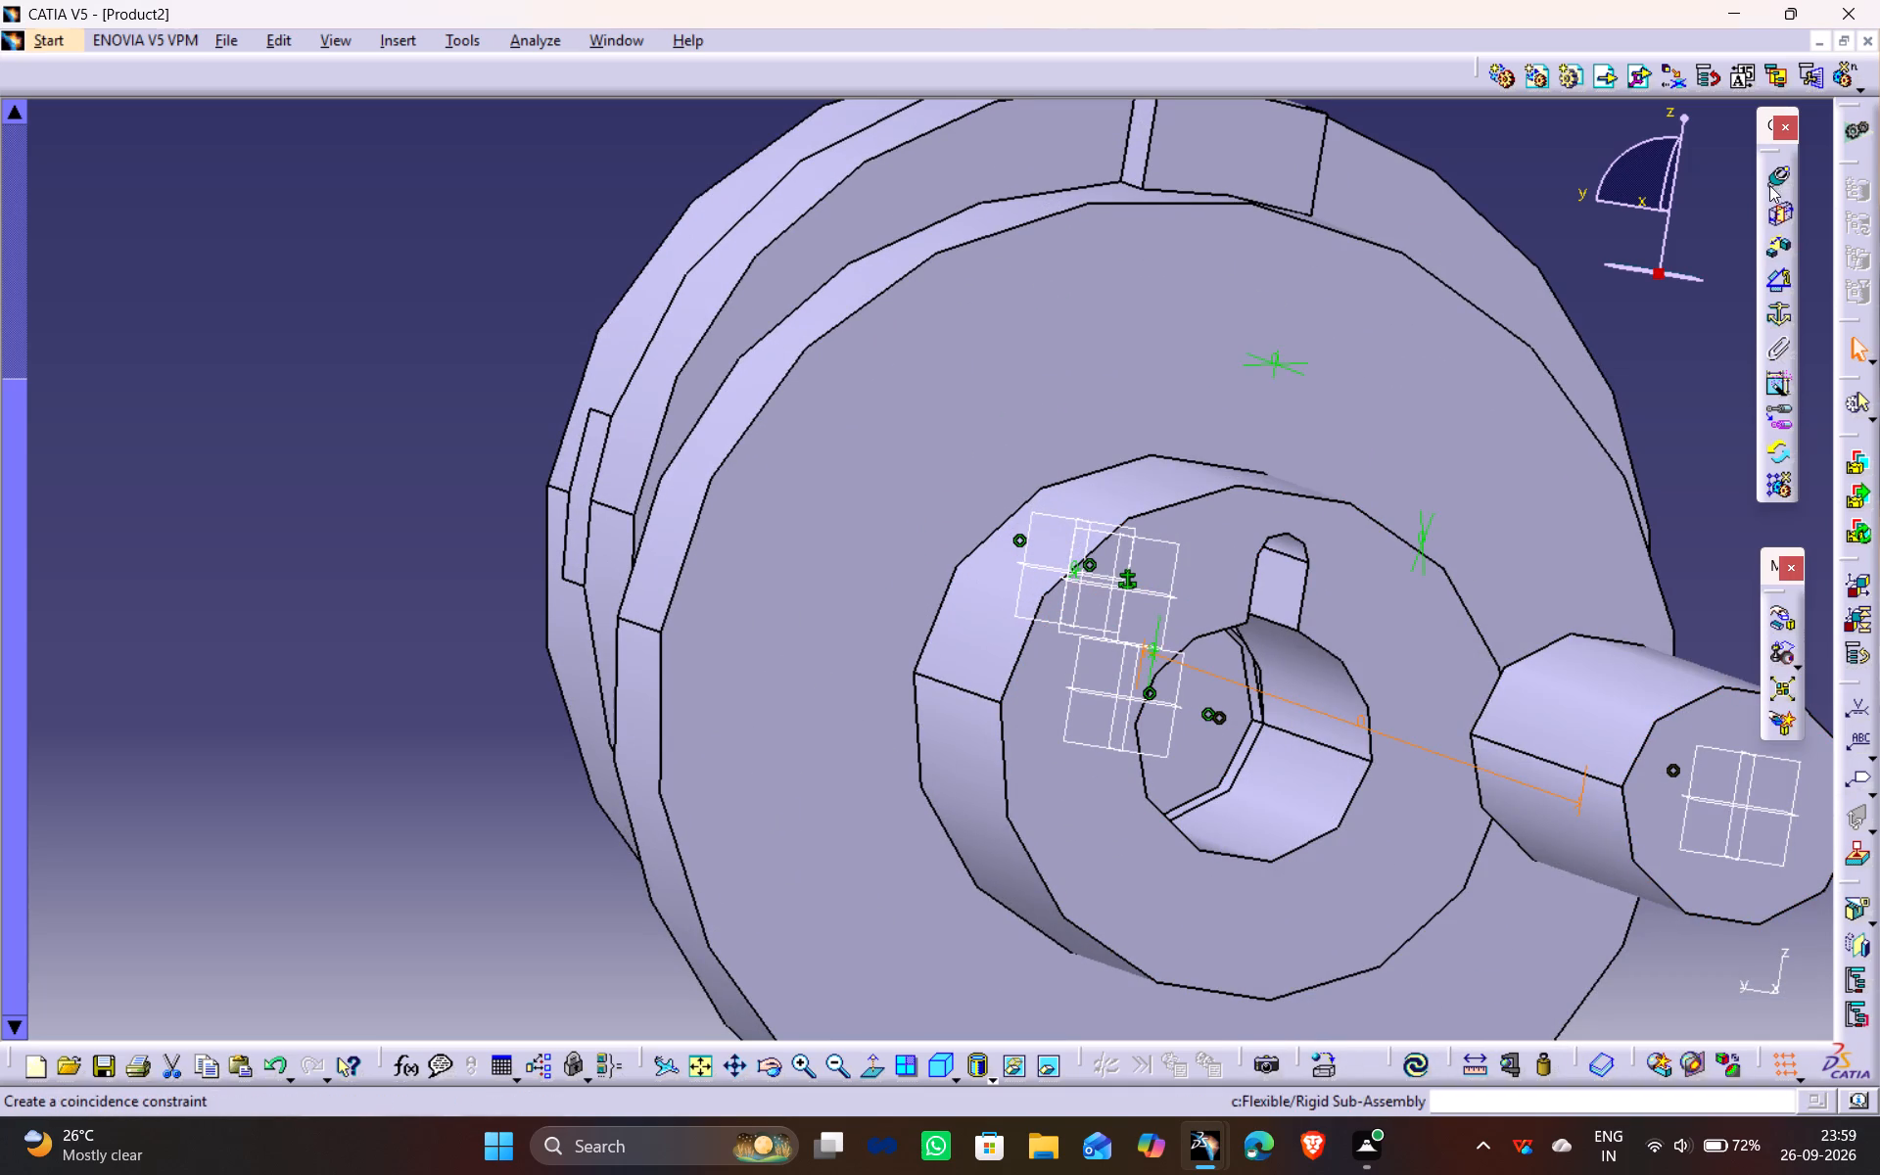
click(1418, 1057)
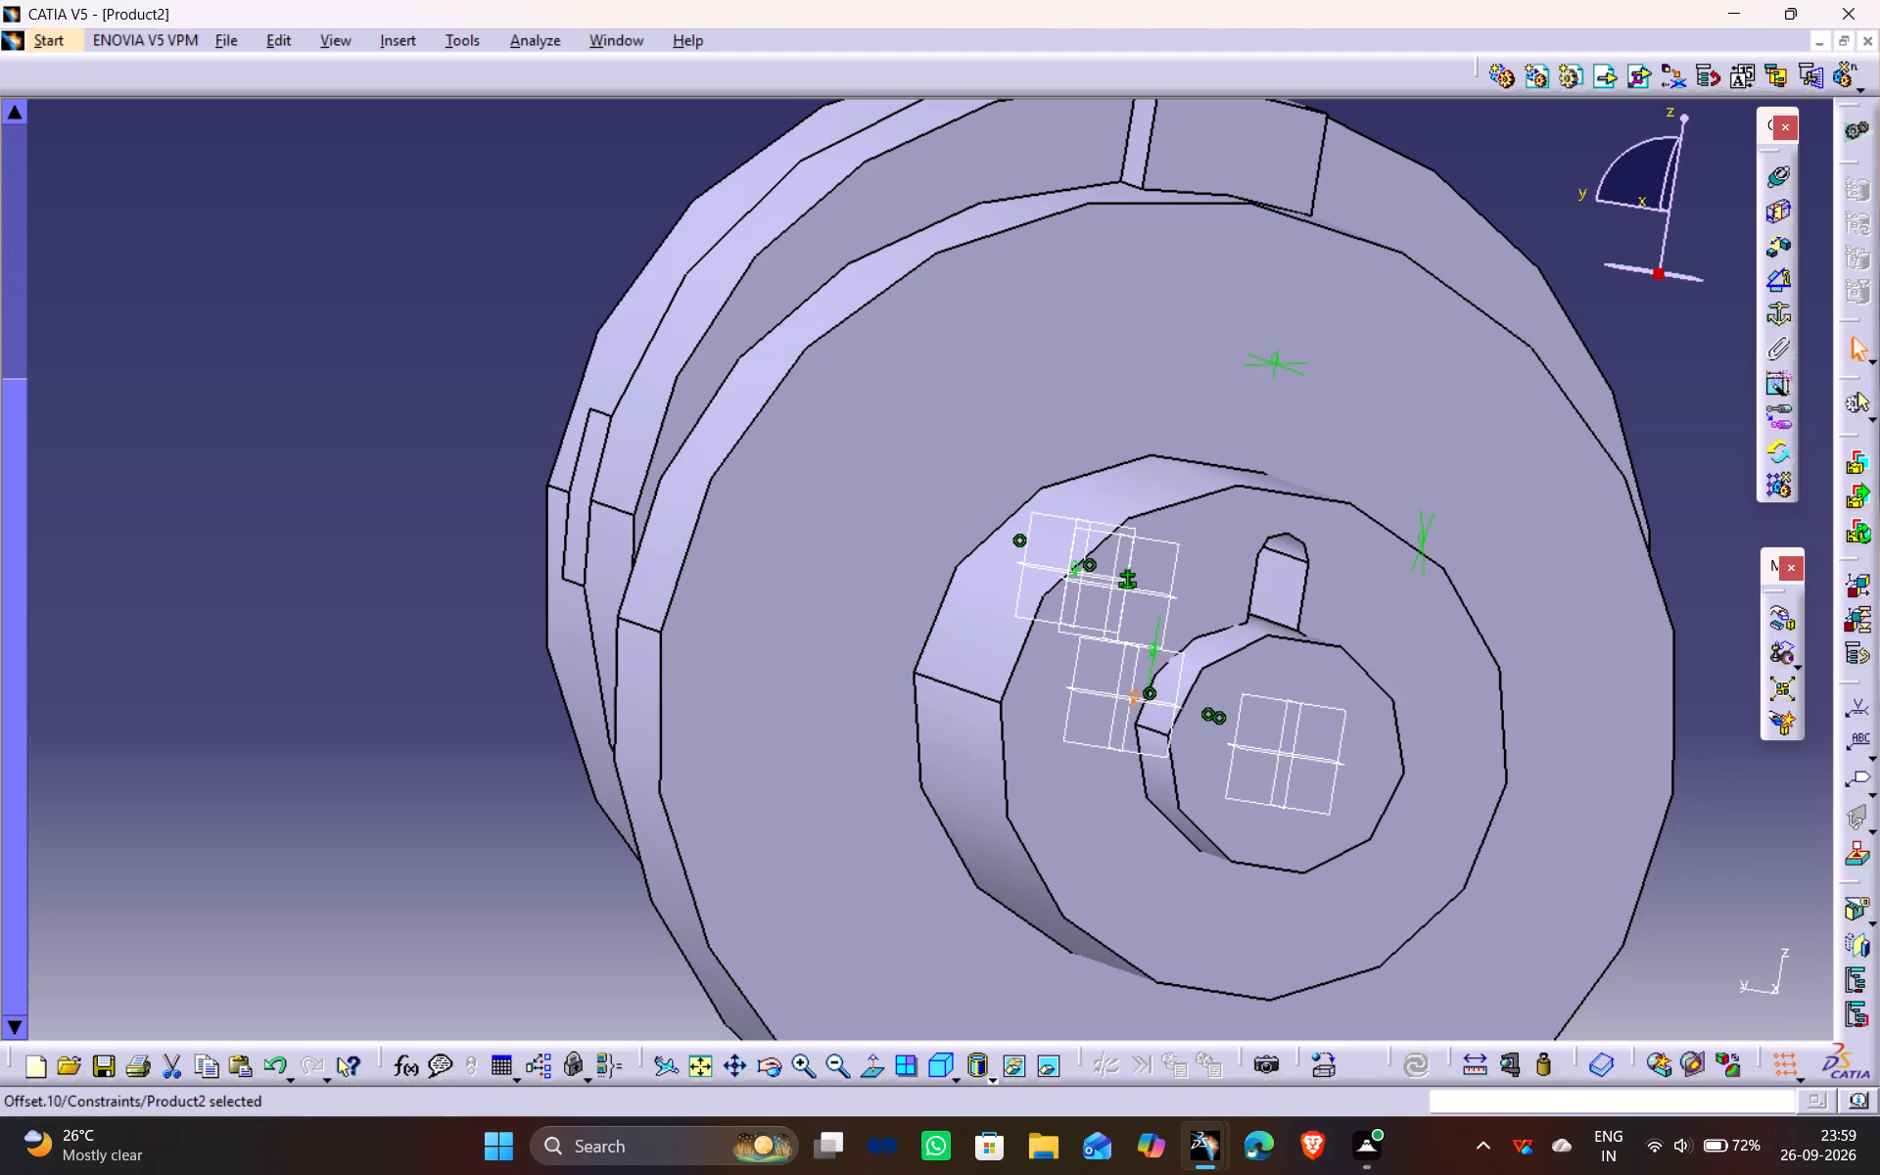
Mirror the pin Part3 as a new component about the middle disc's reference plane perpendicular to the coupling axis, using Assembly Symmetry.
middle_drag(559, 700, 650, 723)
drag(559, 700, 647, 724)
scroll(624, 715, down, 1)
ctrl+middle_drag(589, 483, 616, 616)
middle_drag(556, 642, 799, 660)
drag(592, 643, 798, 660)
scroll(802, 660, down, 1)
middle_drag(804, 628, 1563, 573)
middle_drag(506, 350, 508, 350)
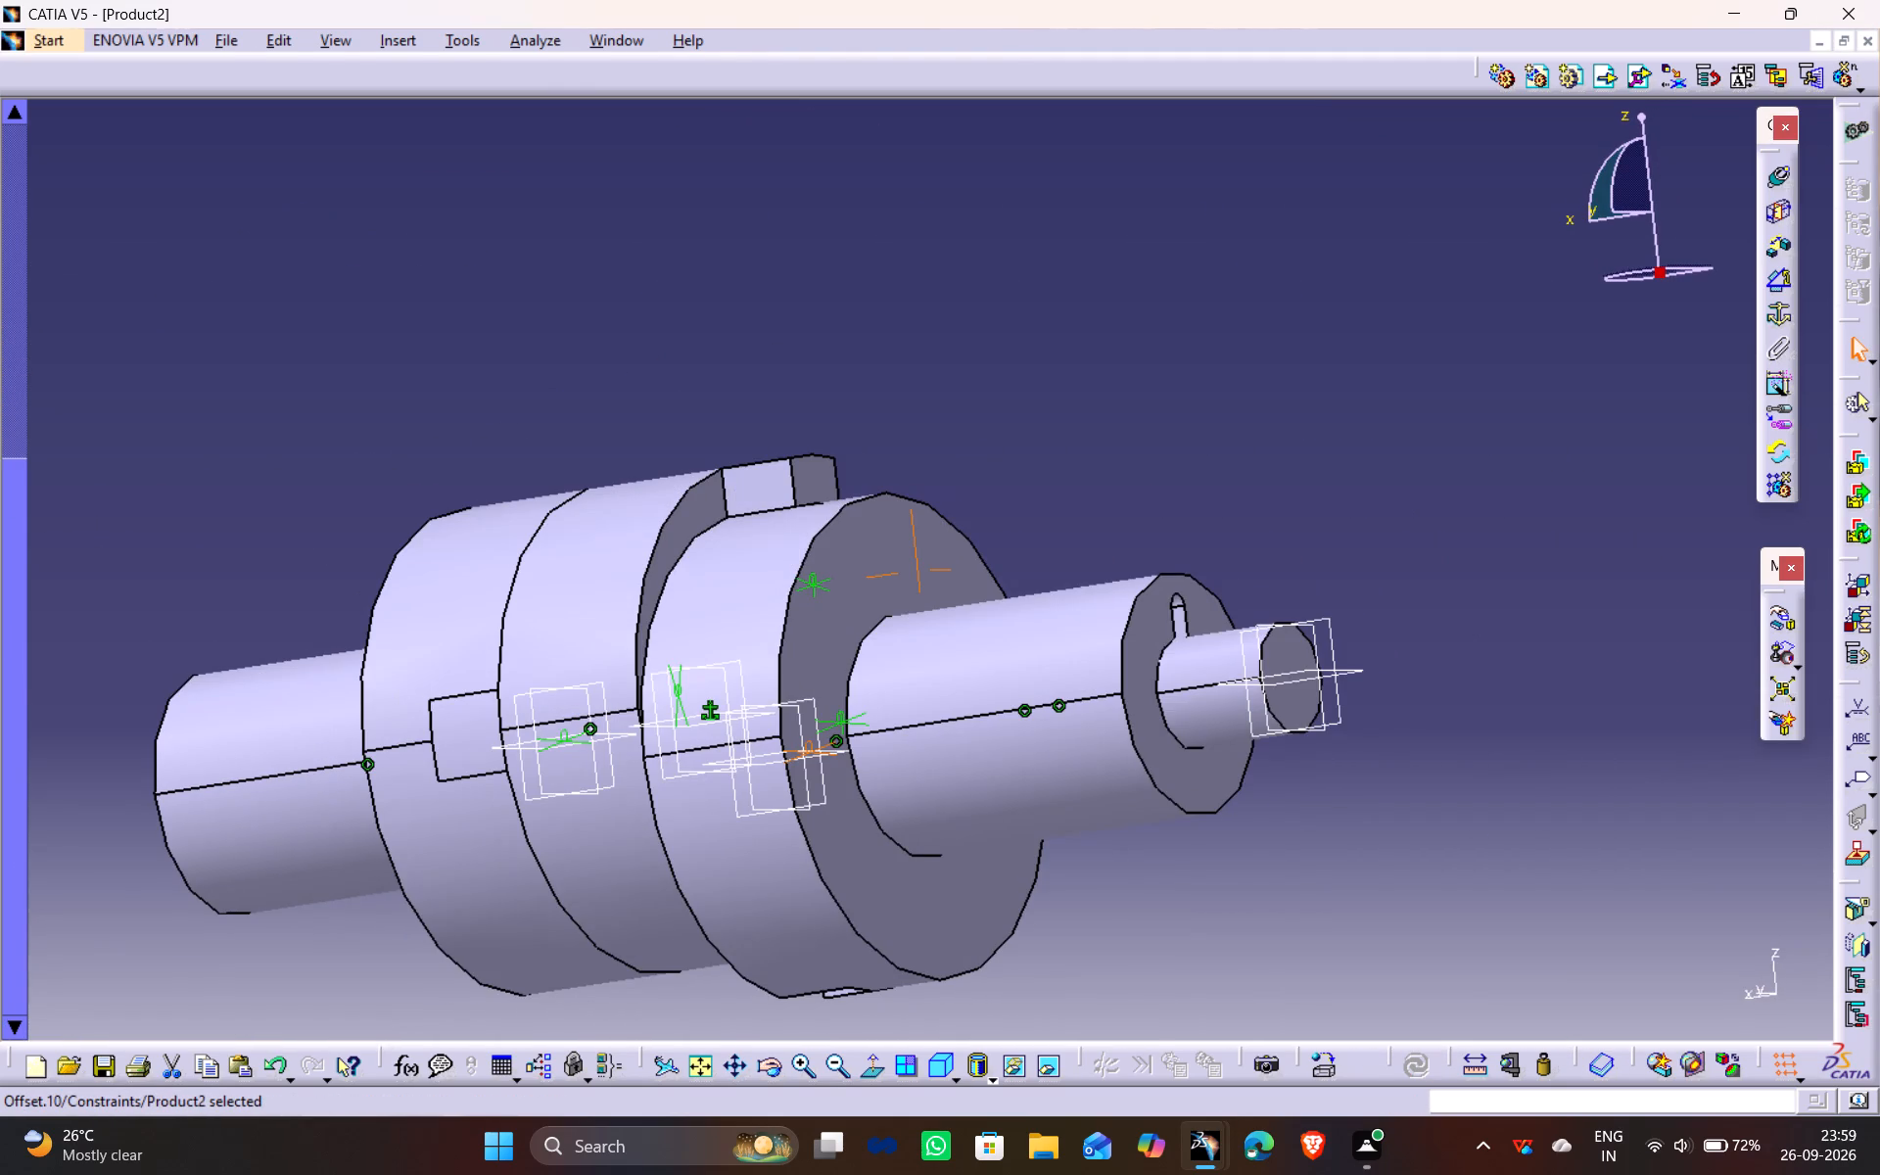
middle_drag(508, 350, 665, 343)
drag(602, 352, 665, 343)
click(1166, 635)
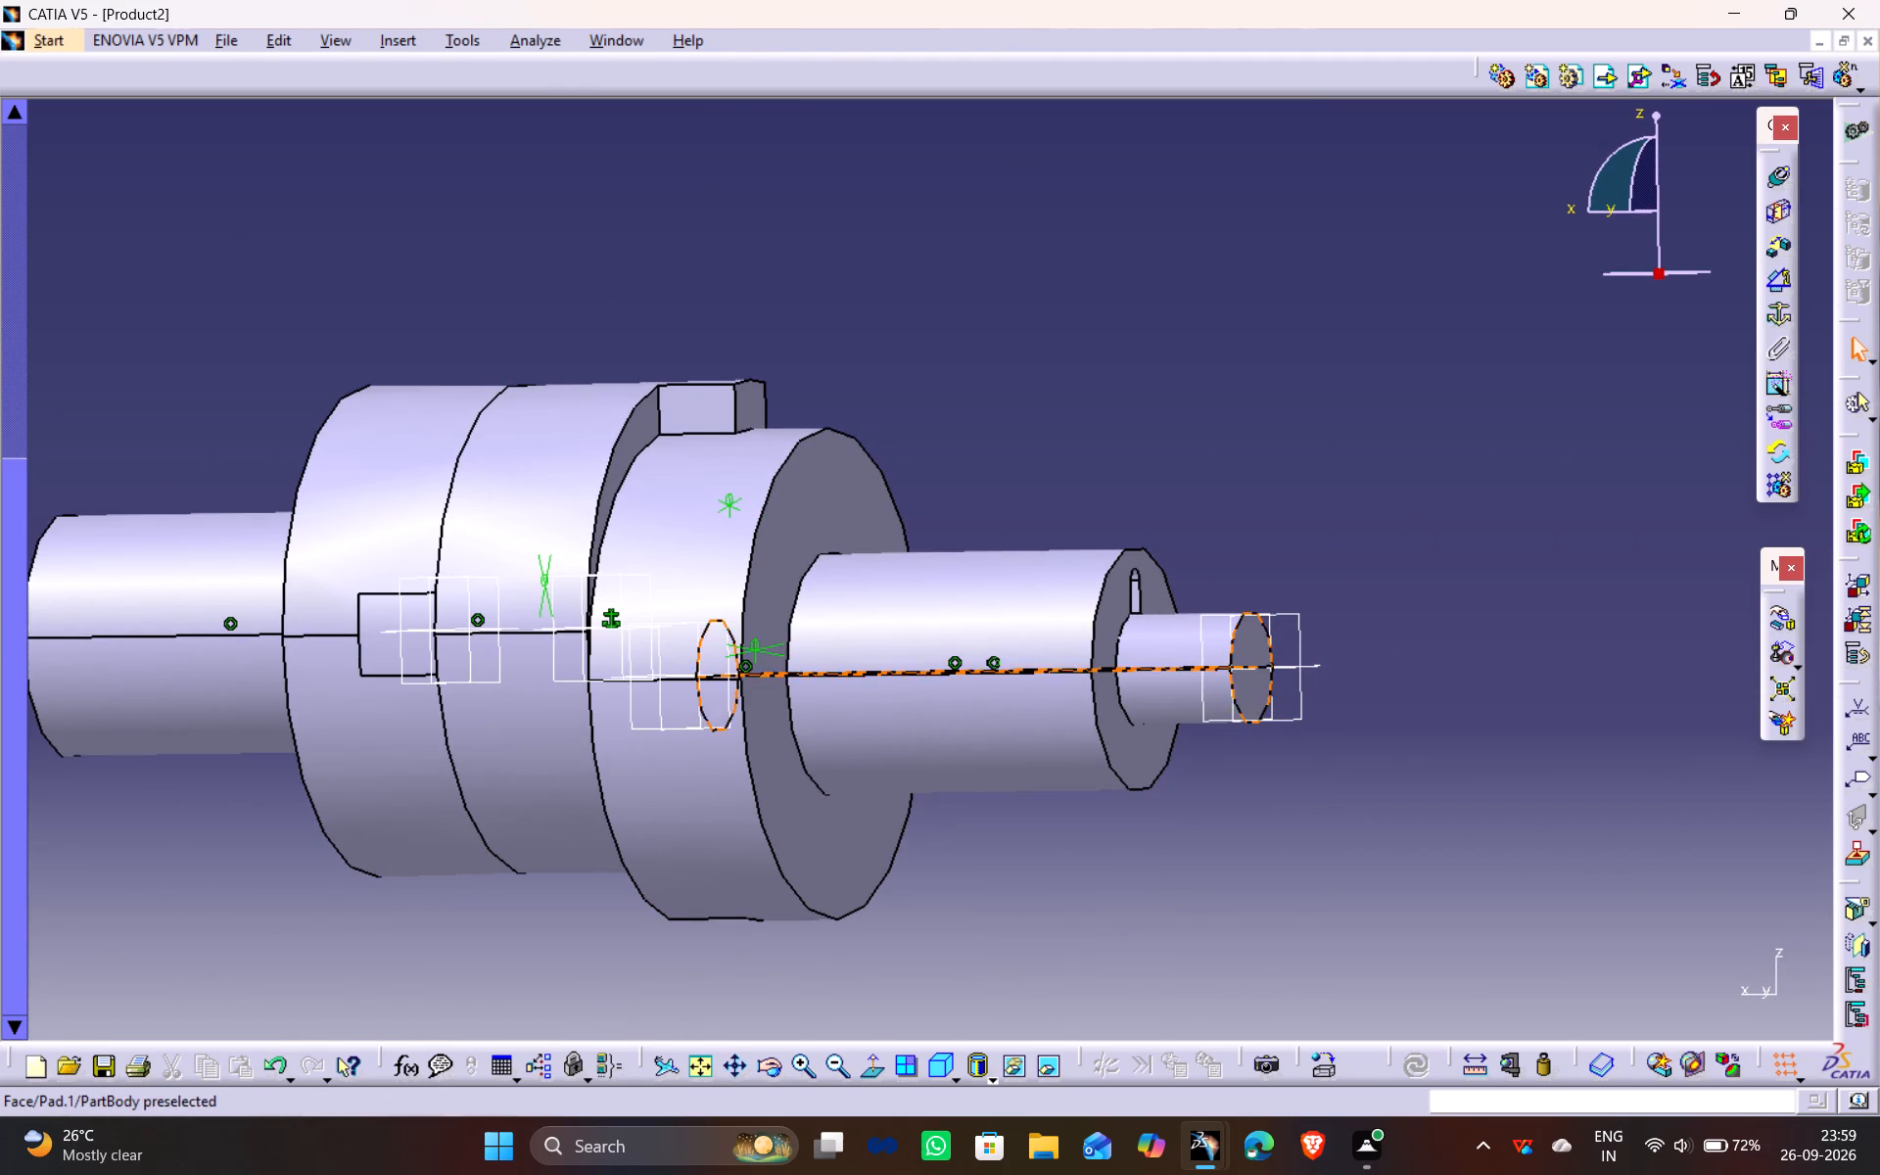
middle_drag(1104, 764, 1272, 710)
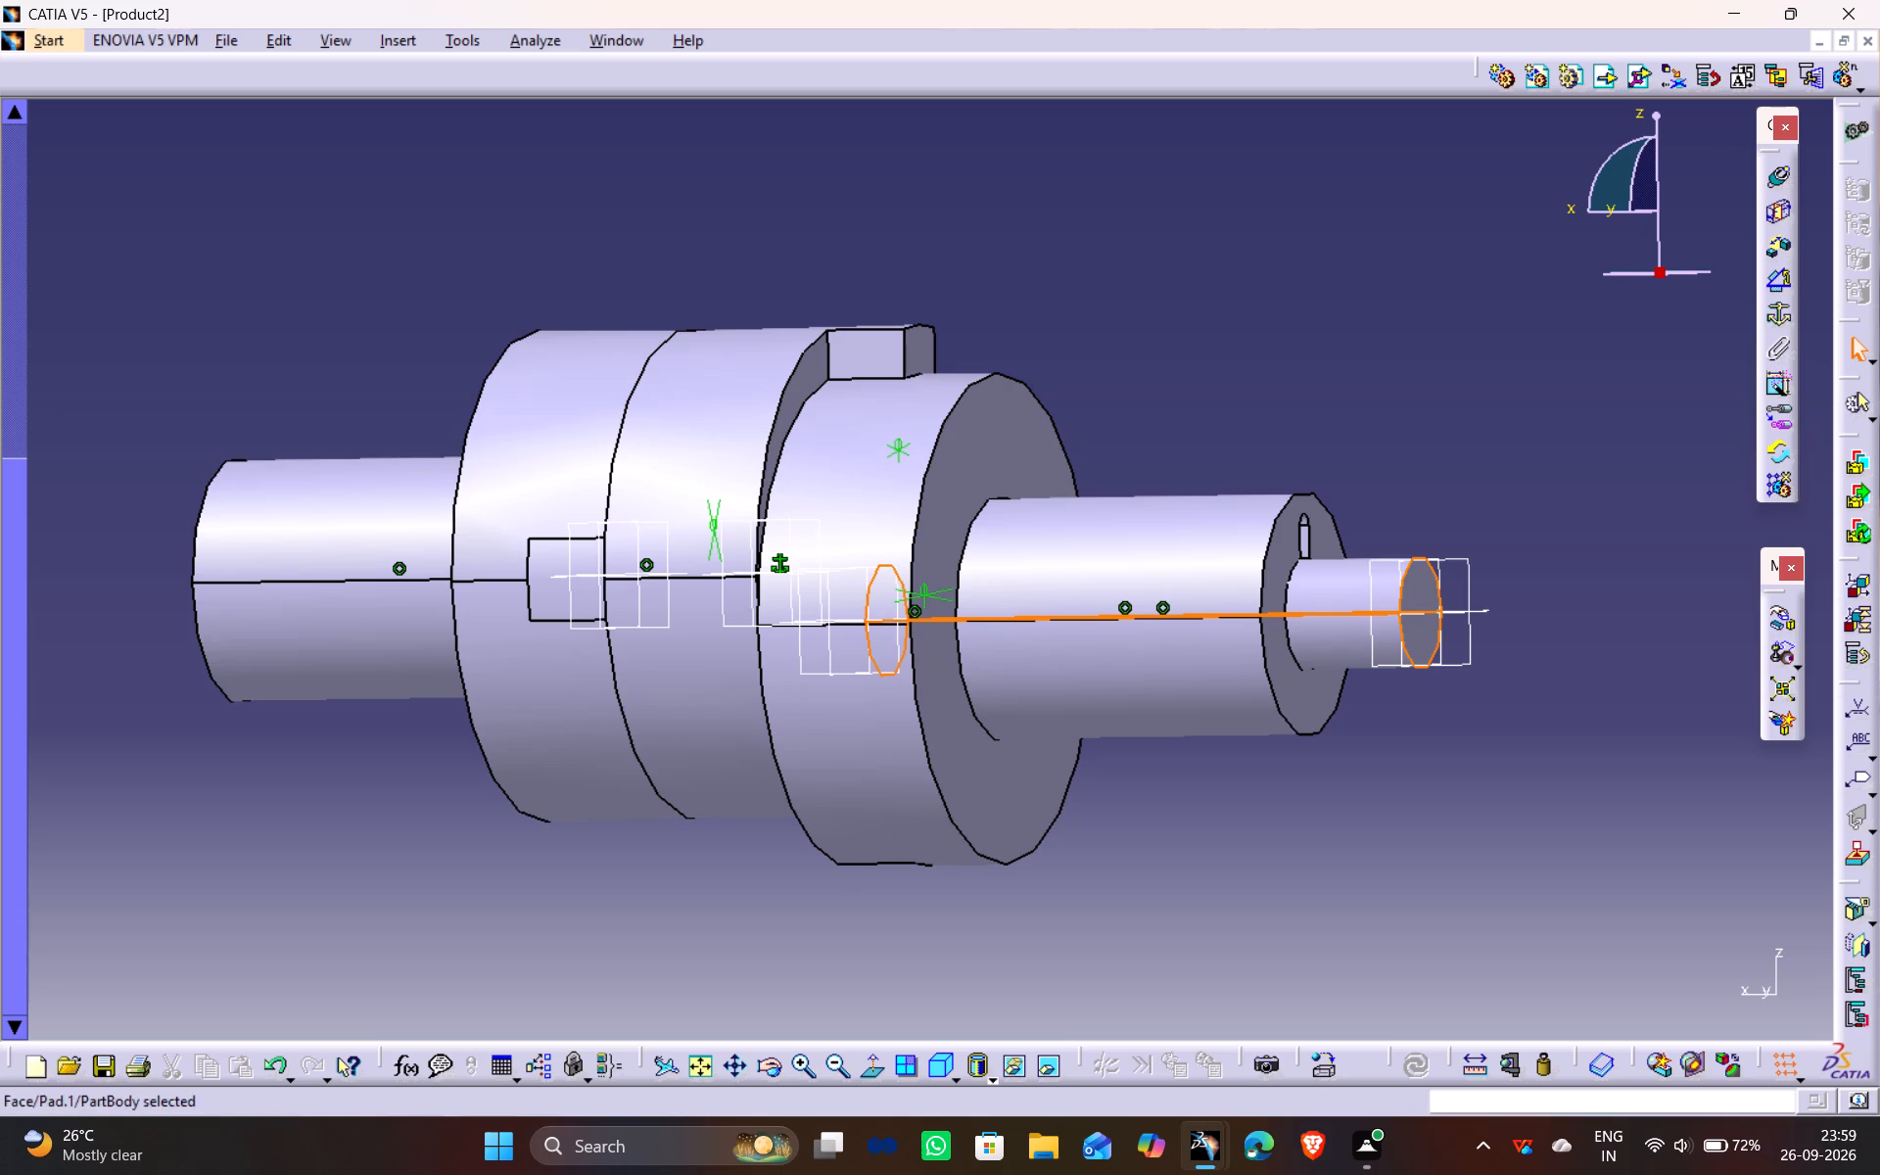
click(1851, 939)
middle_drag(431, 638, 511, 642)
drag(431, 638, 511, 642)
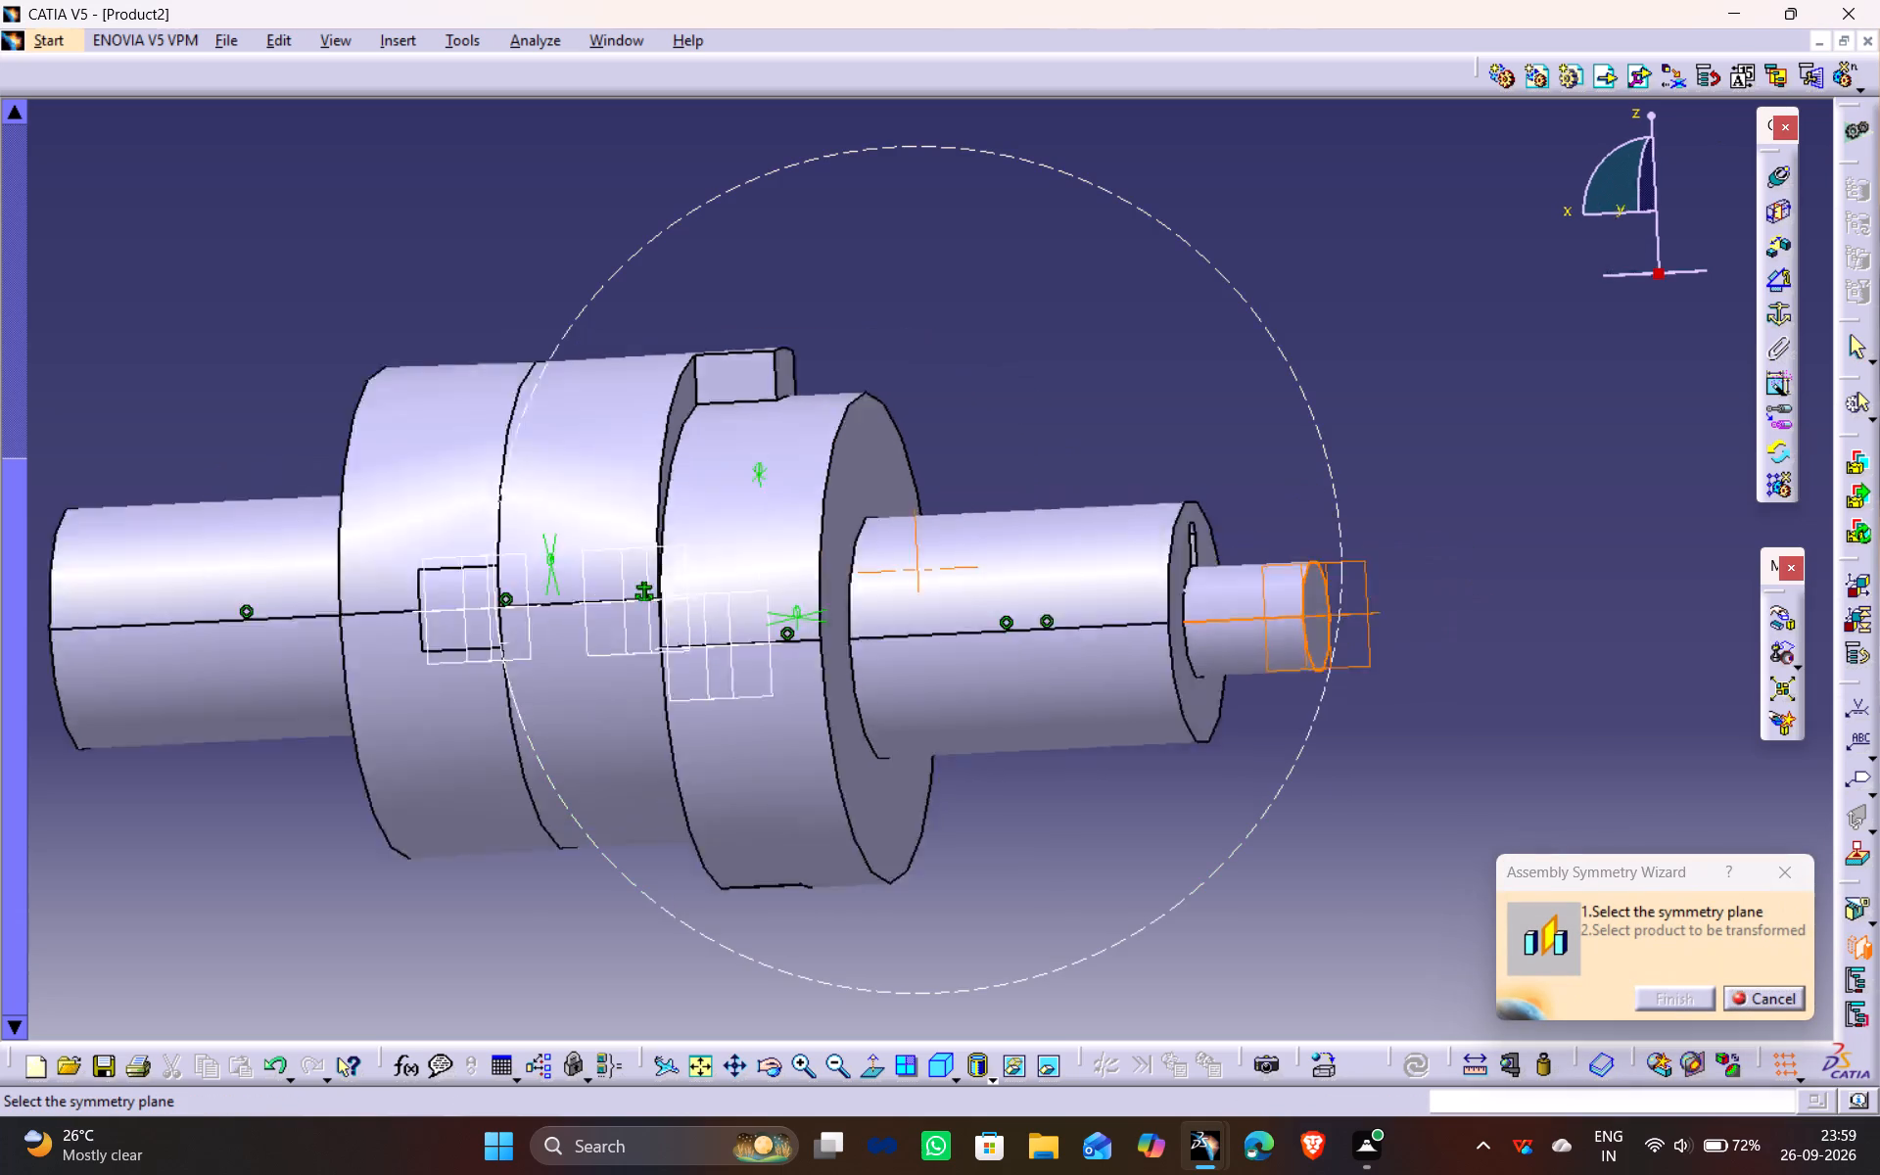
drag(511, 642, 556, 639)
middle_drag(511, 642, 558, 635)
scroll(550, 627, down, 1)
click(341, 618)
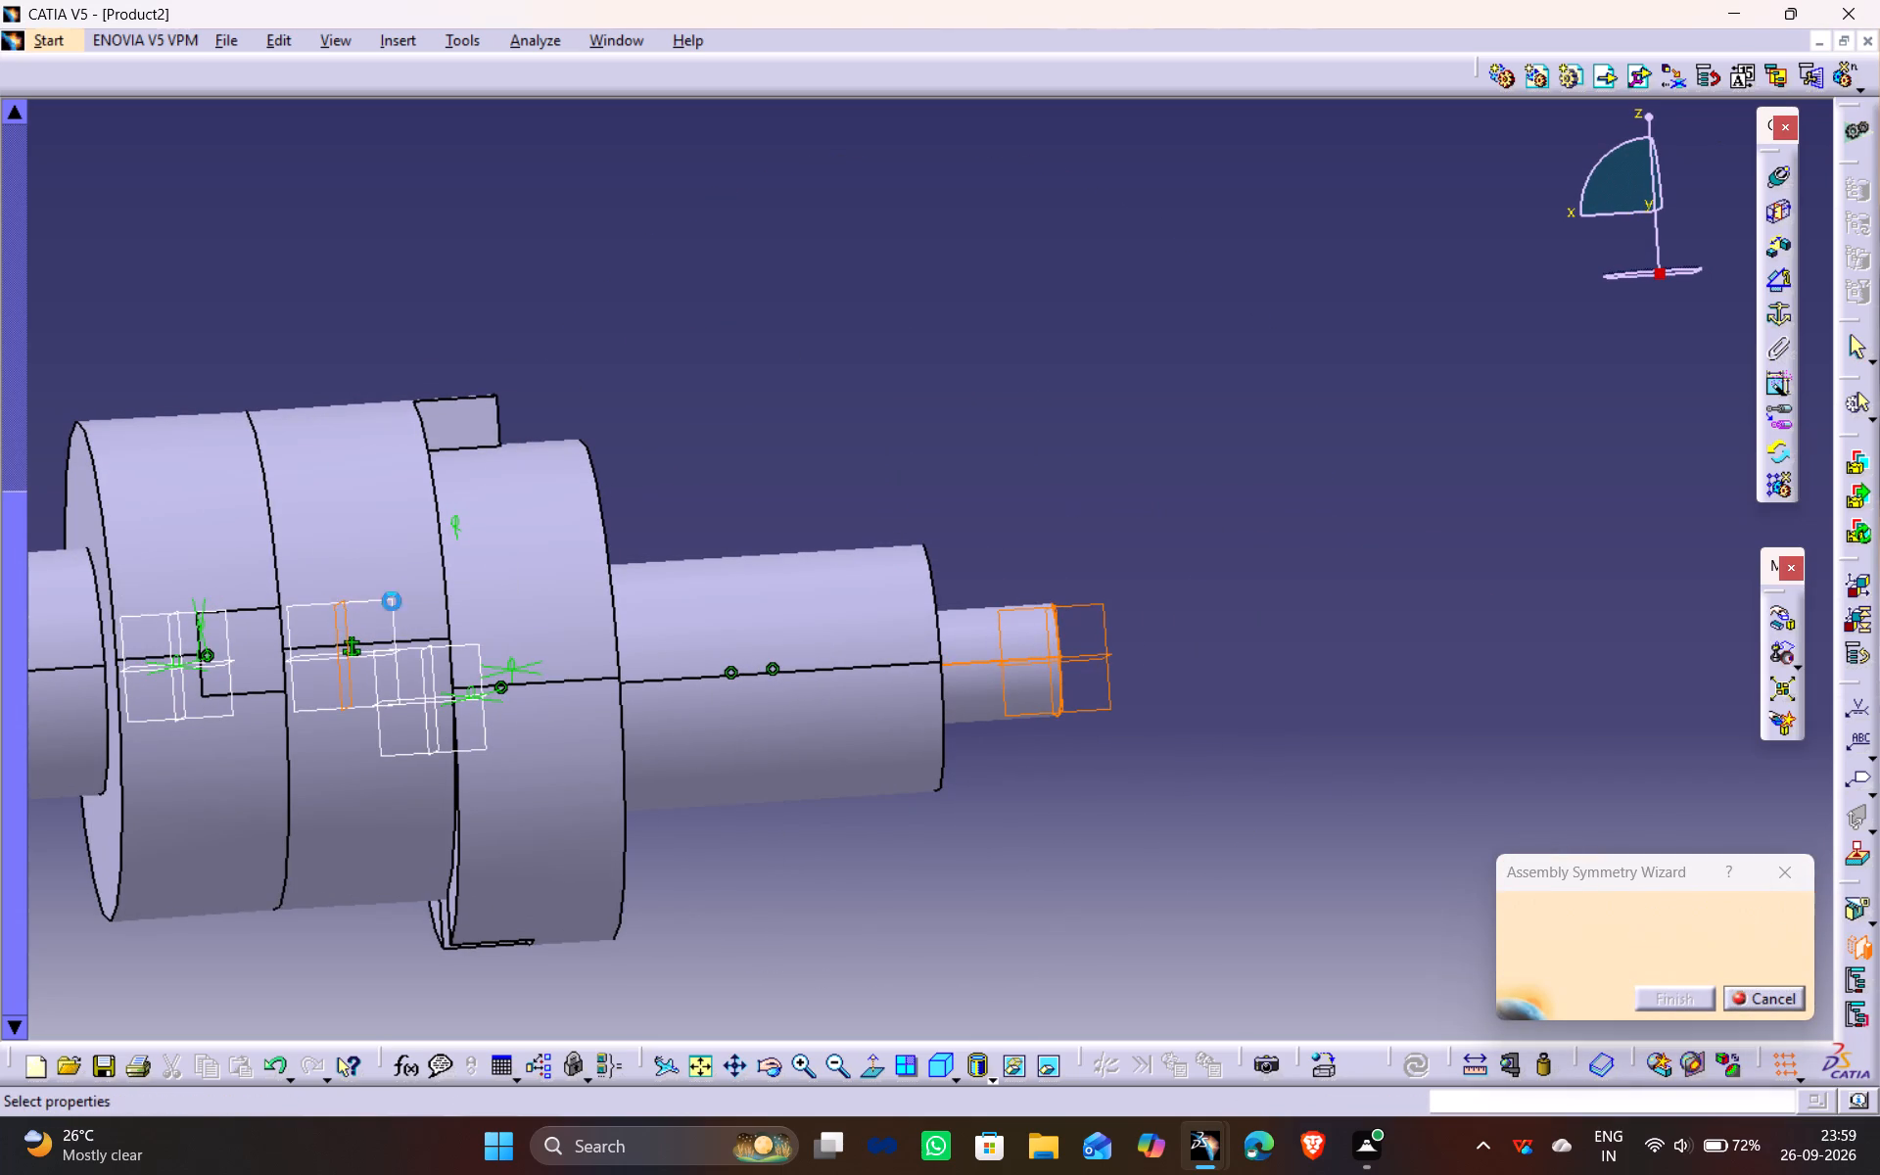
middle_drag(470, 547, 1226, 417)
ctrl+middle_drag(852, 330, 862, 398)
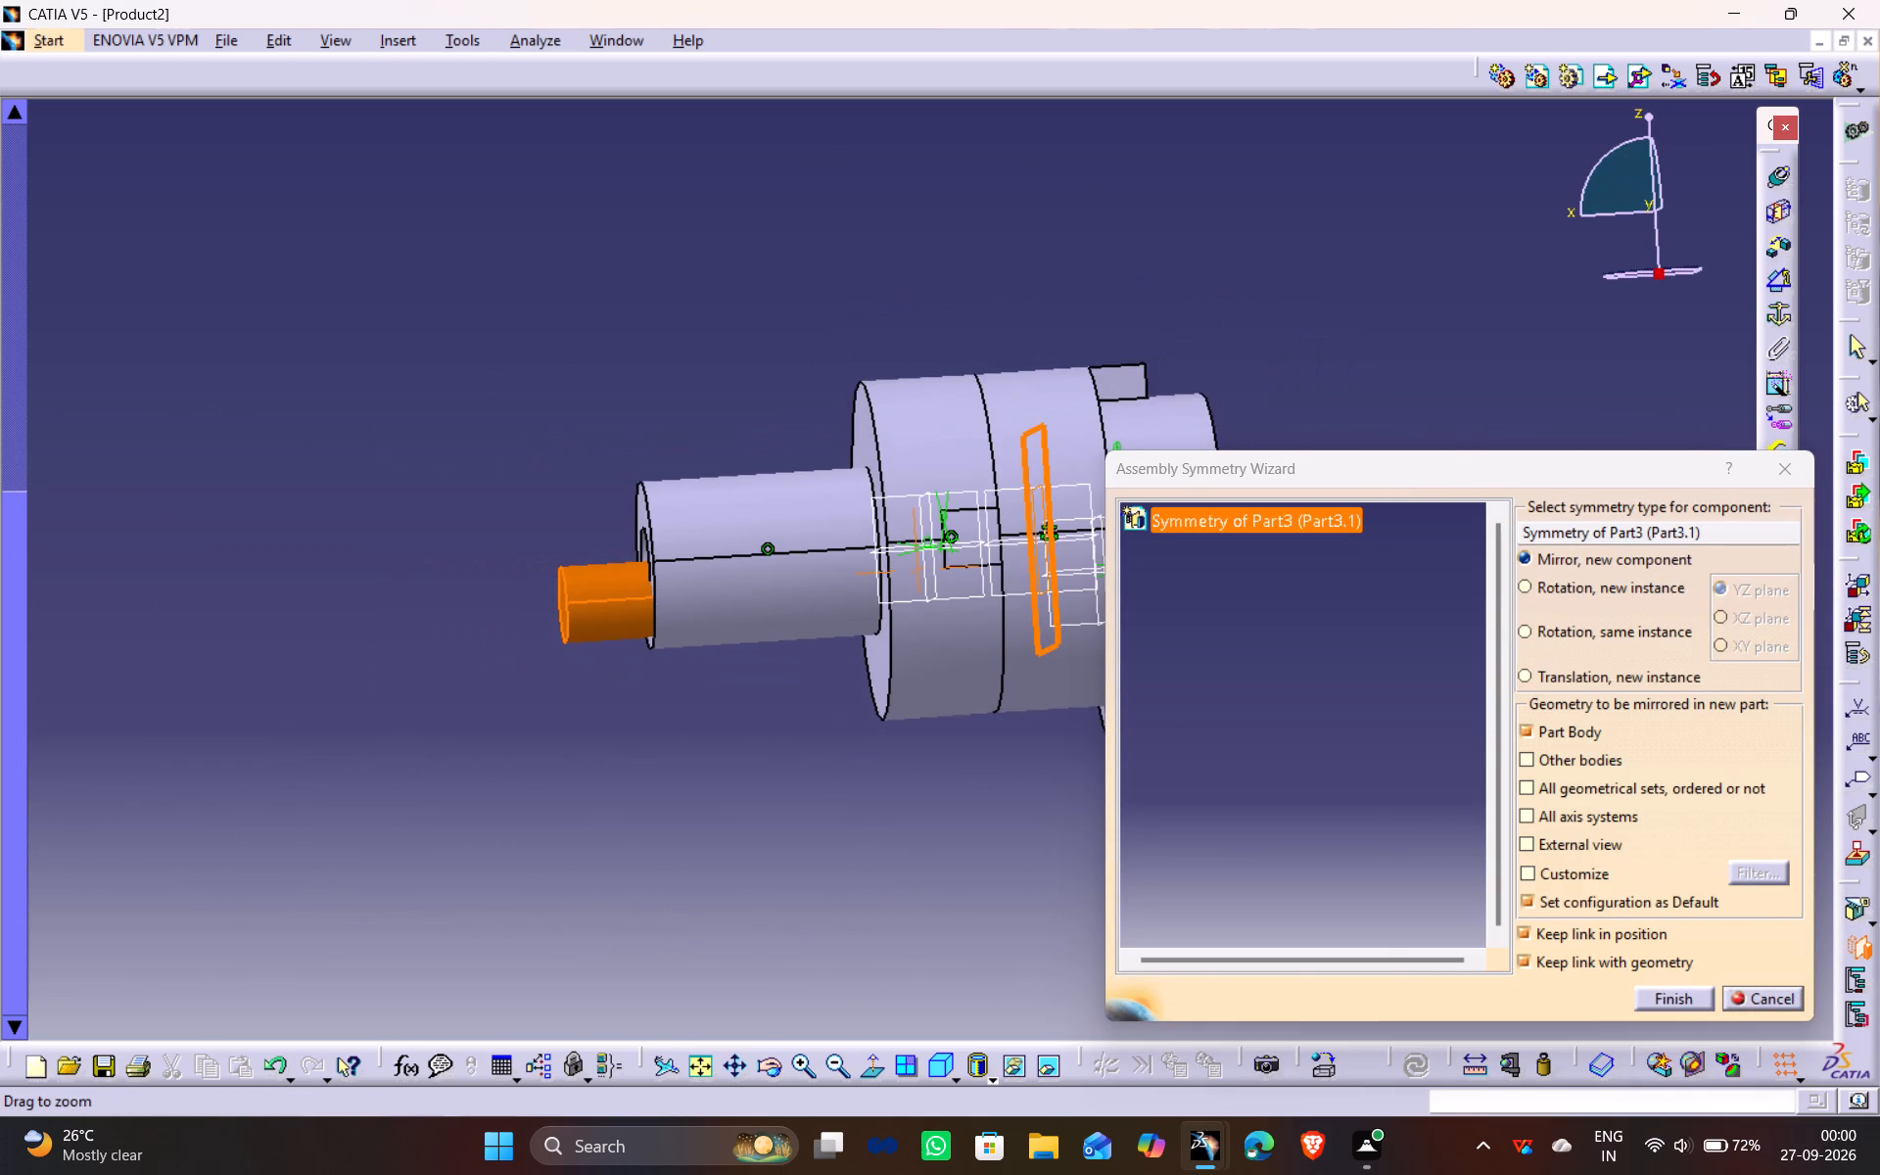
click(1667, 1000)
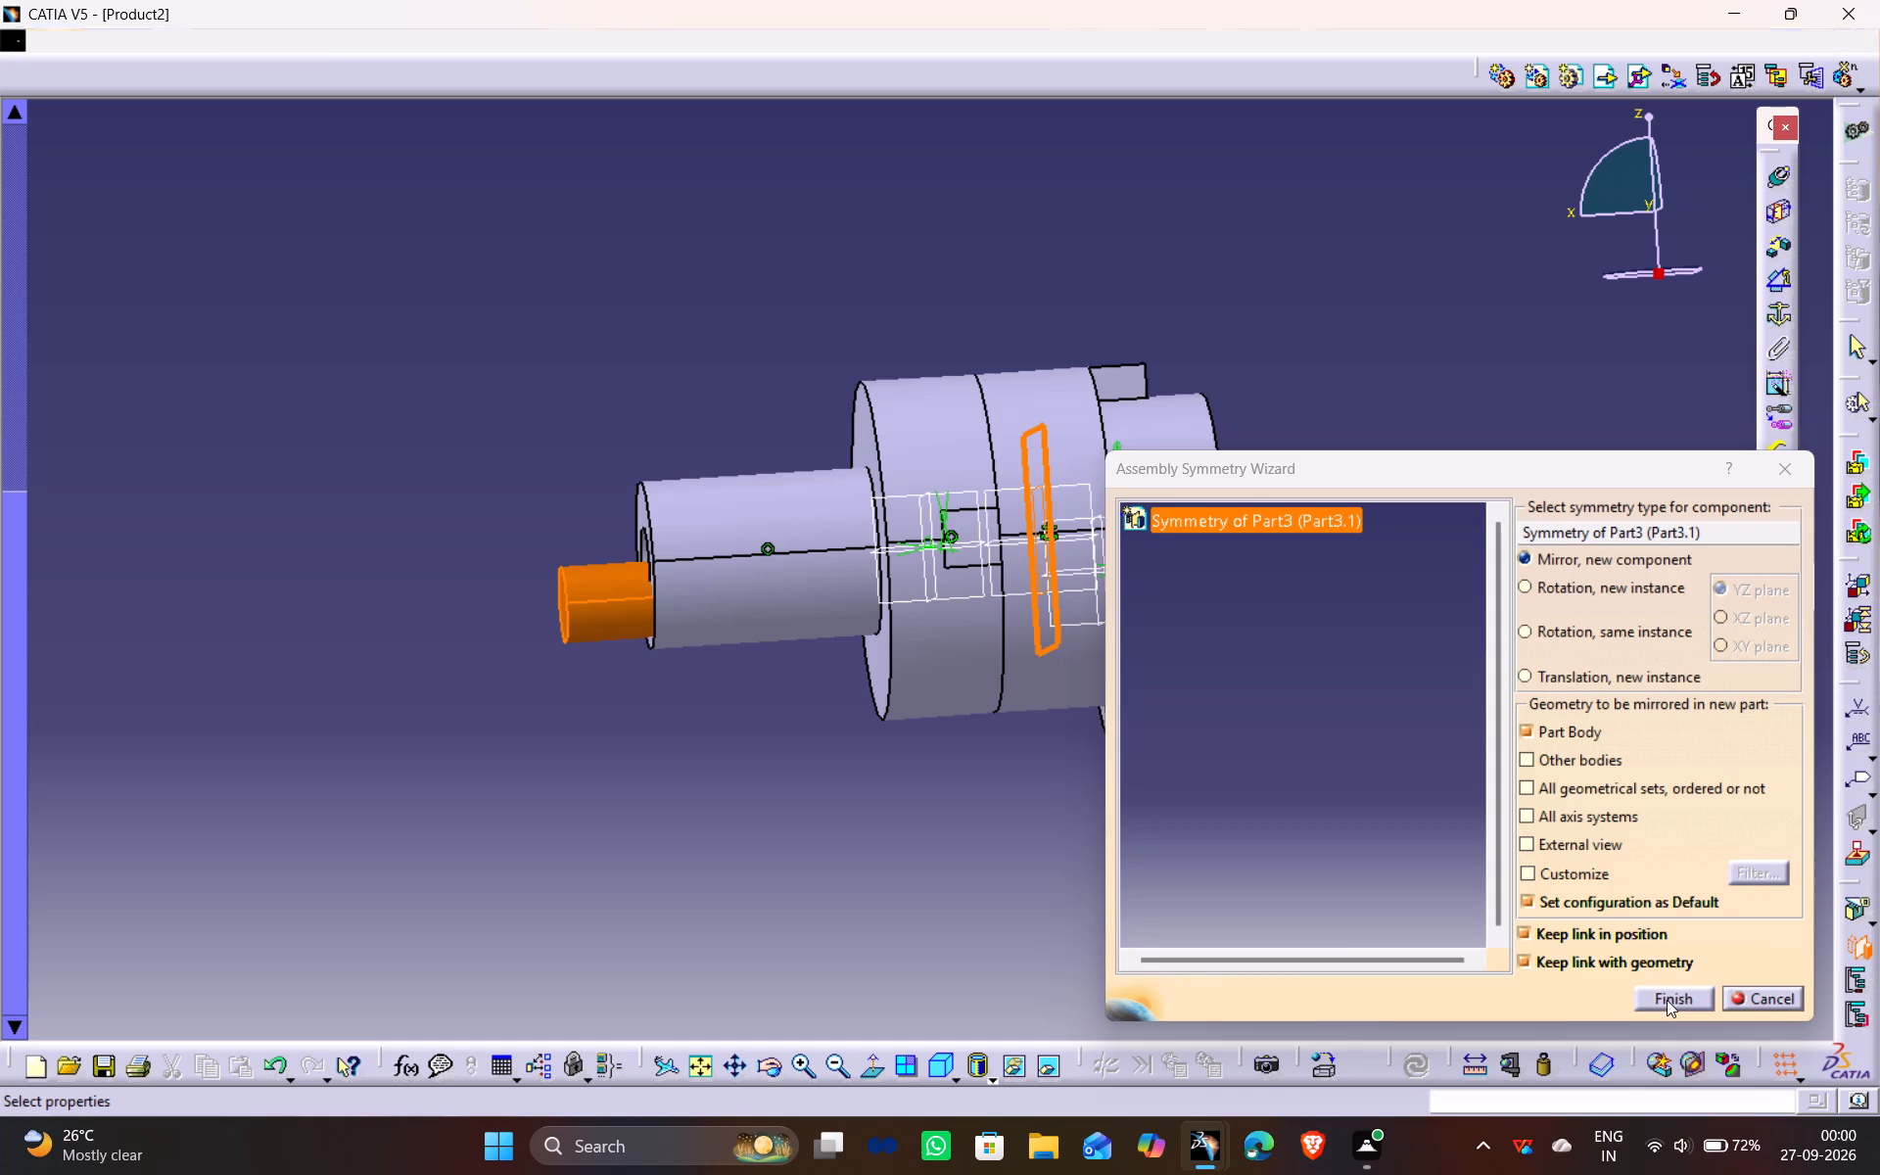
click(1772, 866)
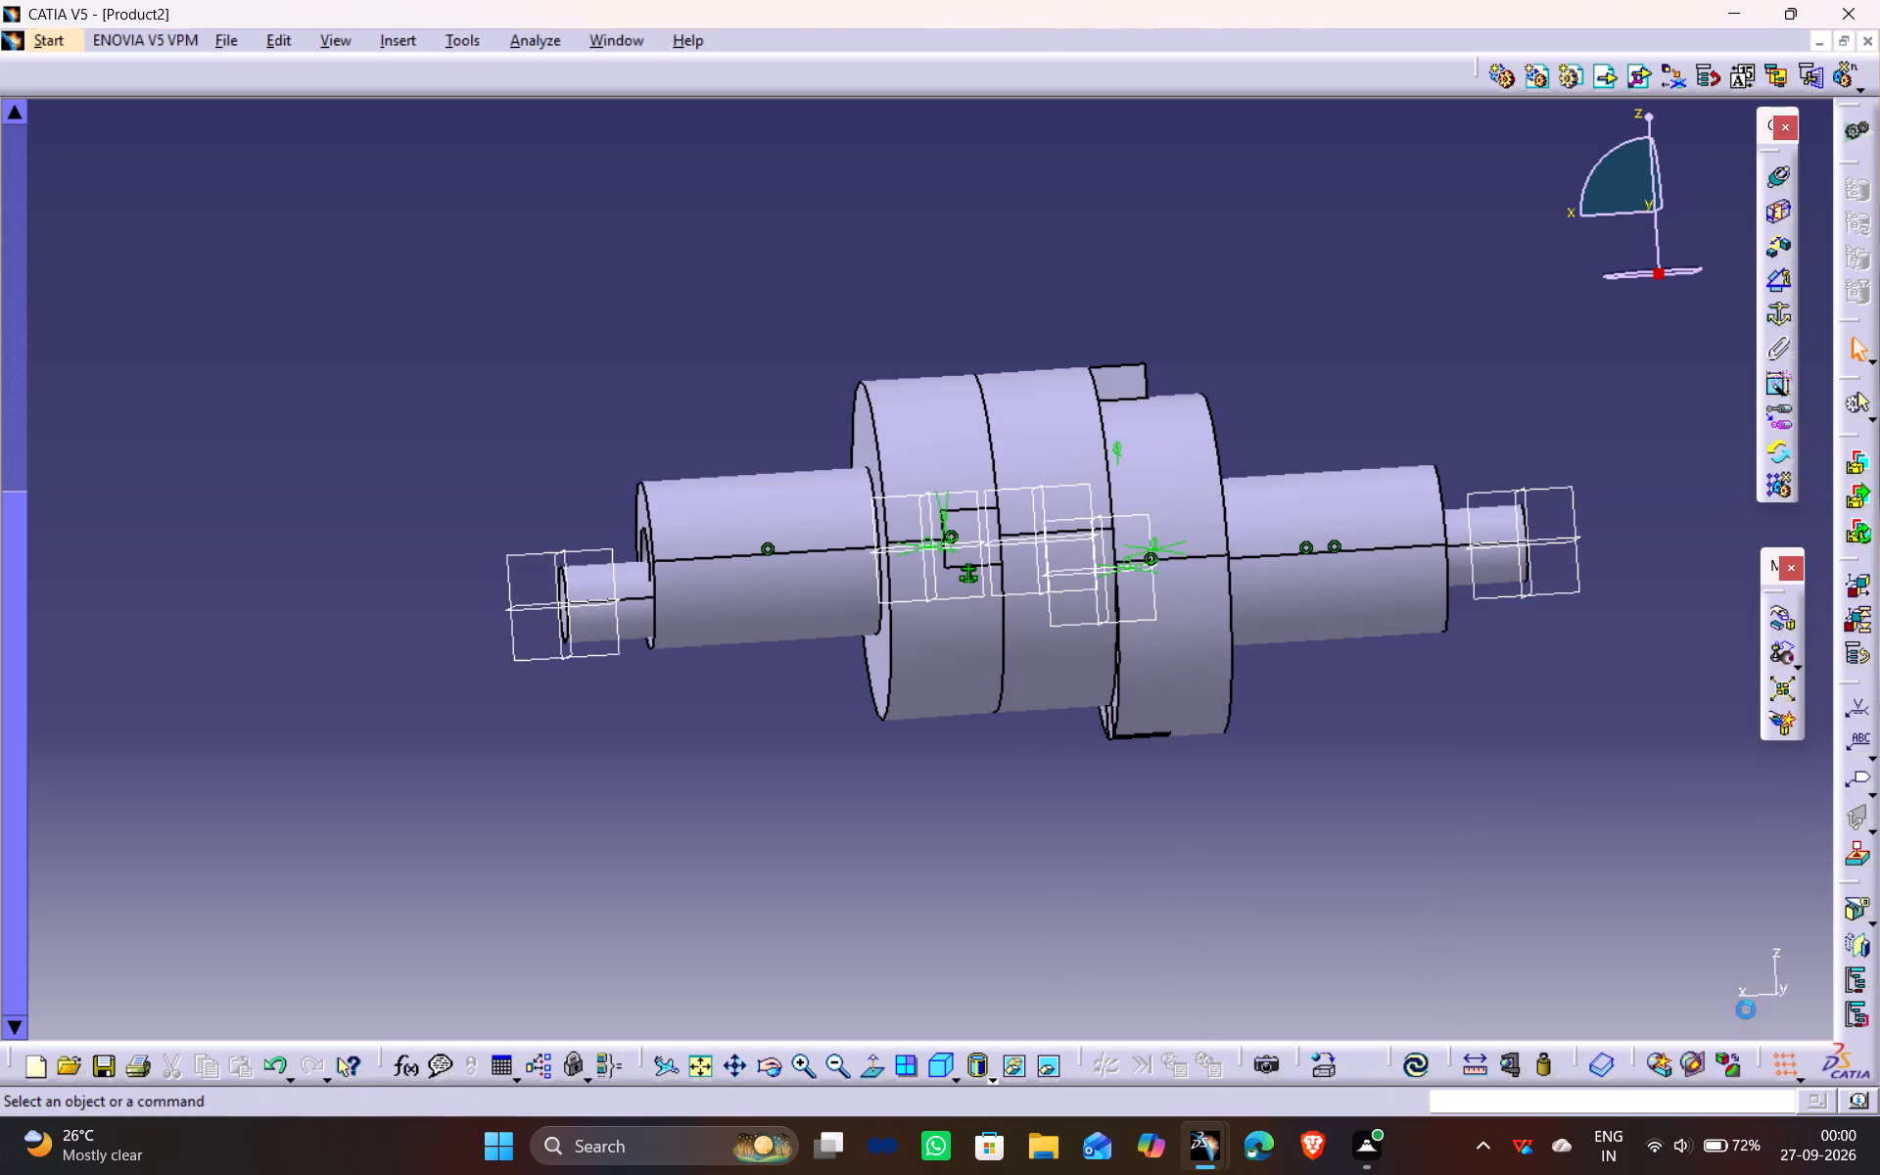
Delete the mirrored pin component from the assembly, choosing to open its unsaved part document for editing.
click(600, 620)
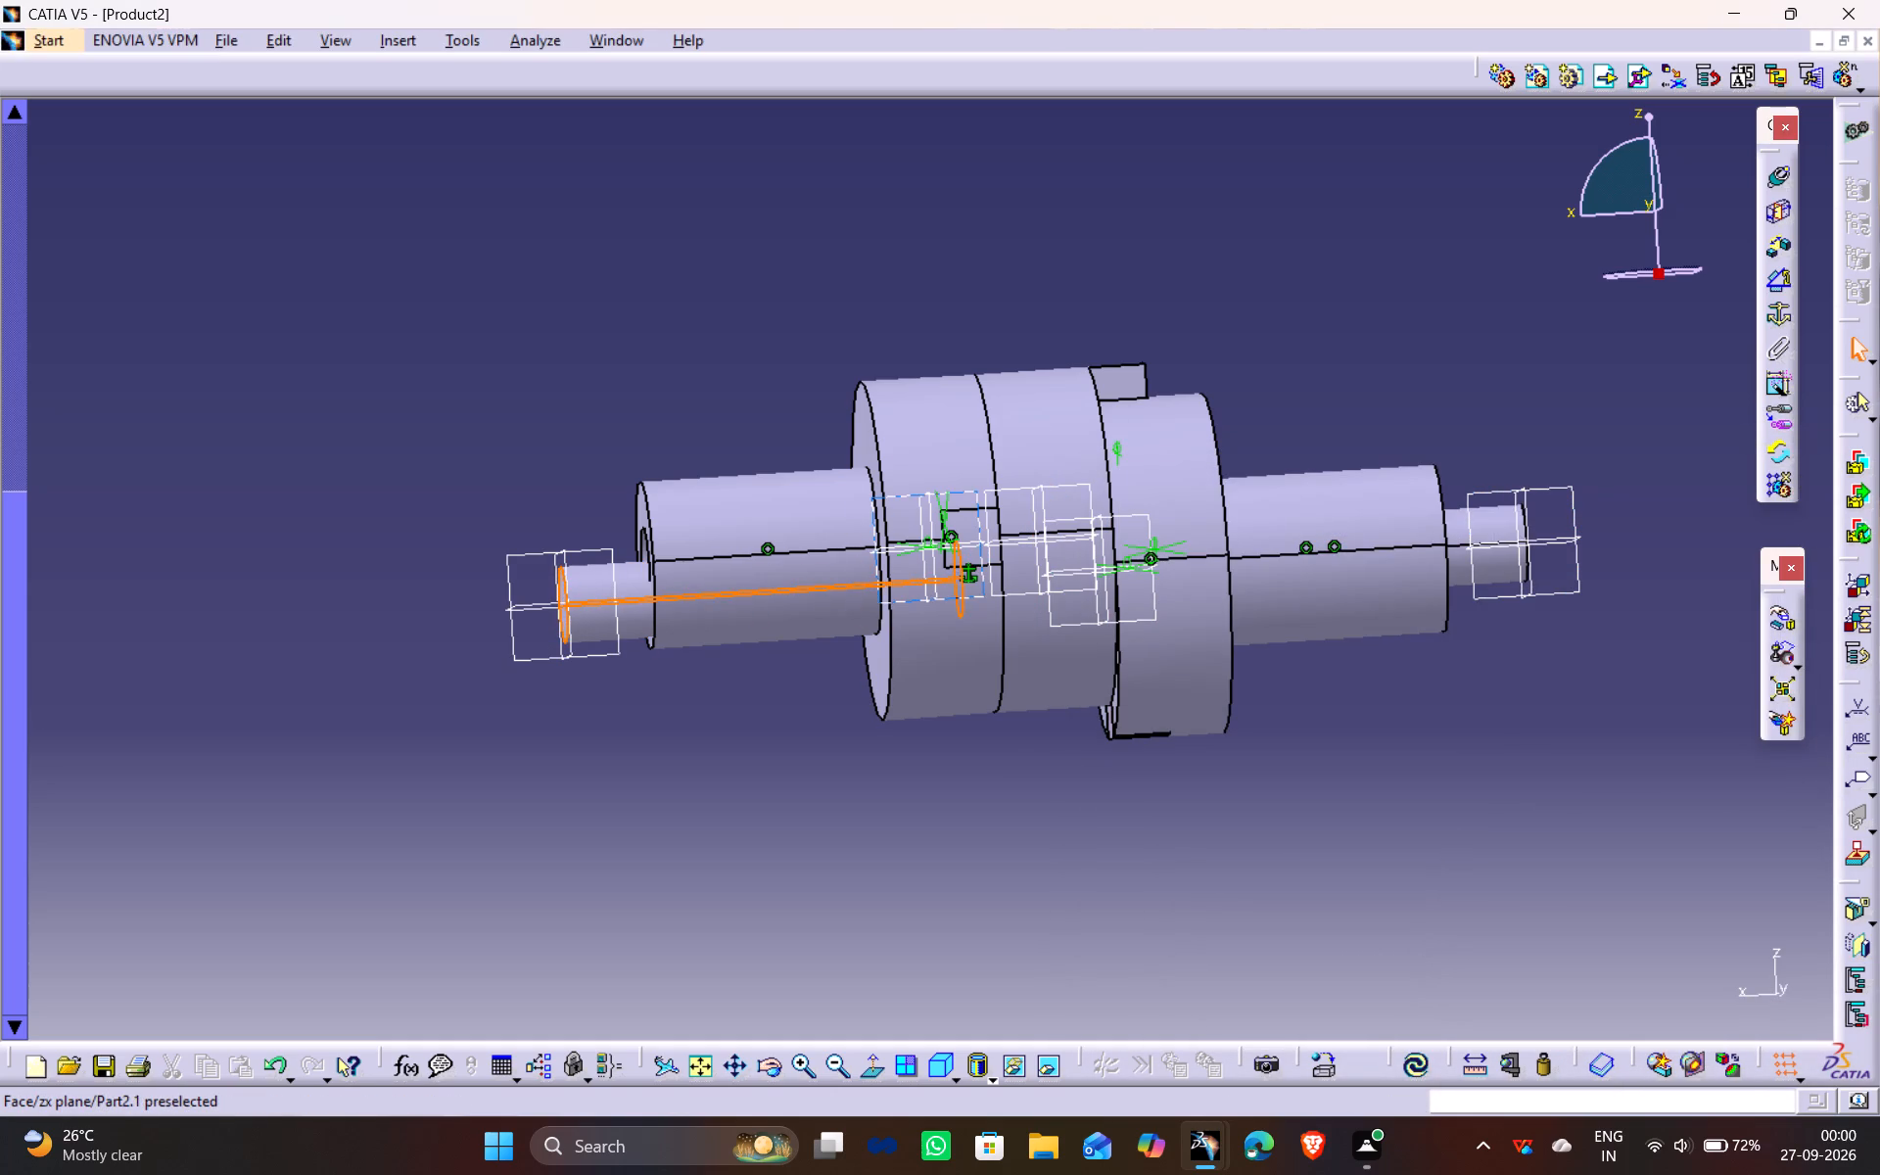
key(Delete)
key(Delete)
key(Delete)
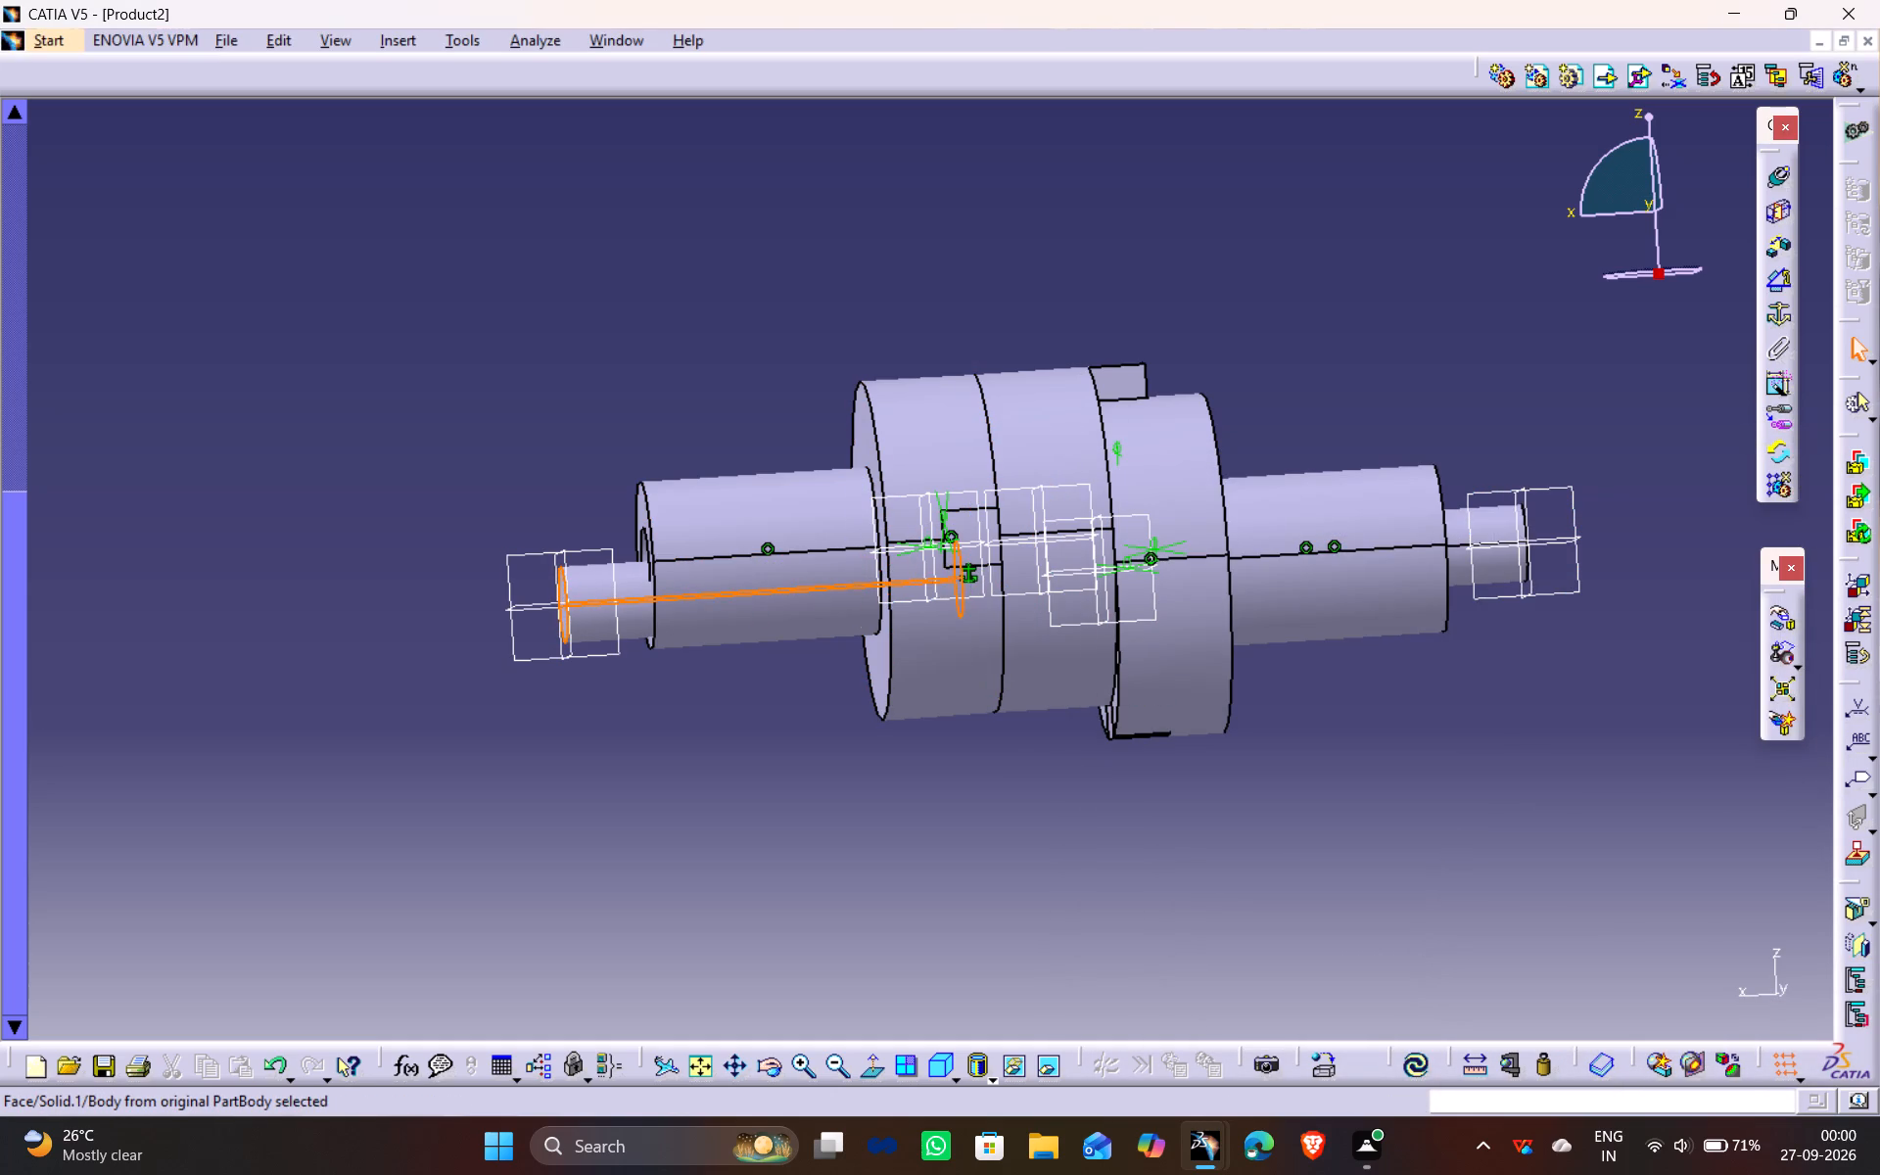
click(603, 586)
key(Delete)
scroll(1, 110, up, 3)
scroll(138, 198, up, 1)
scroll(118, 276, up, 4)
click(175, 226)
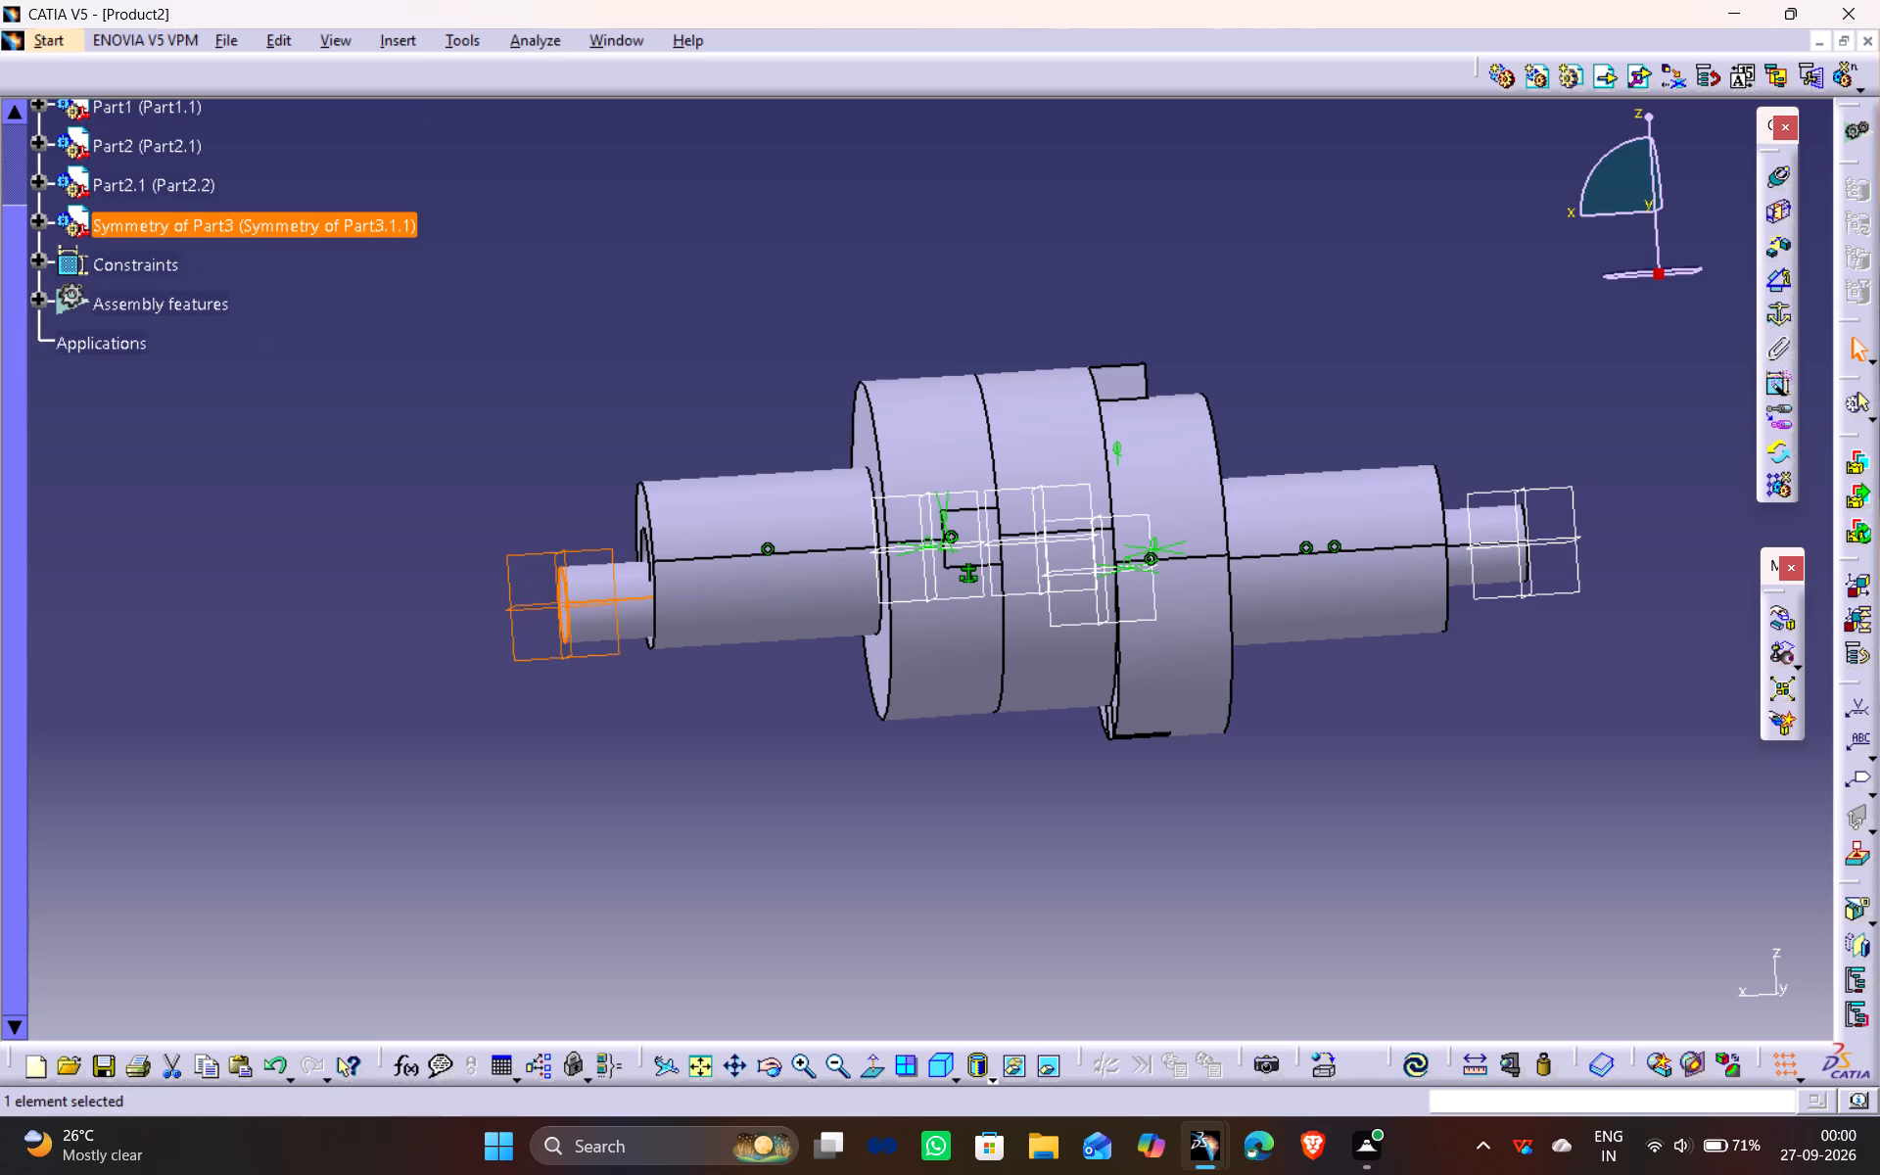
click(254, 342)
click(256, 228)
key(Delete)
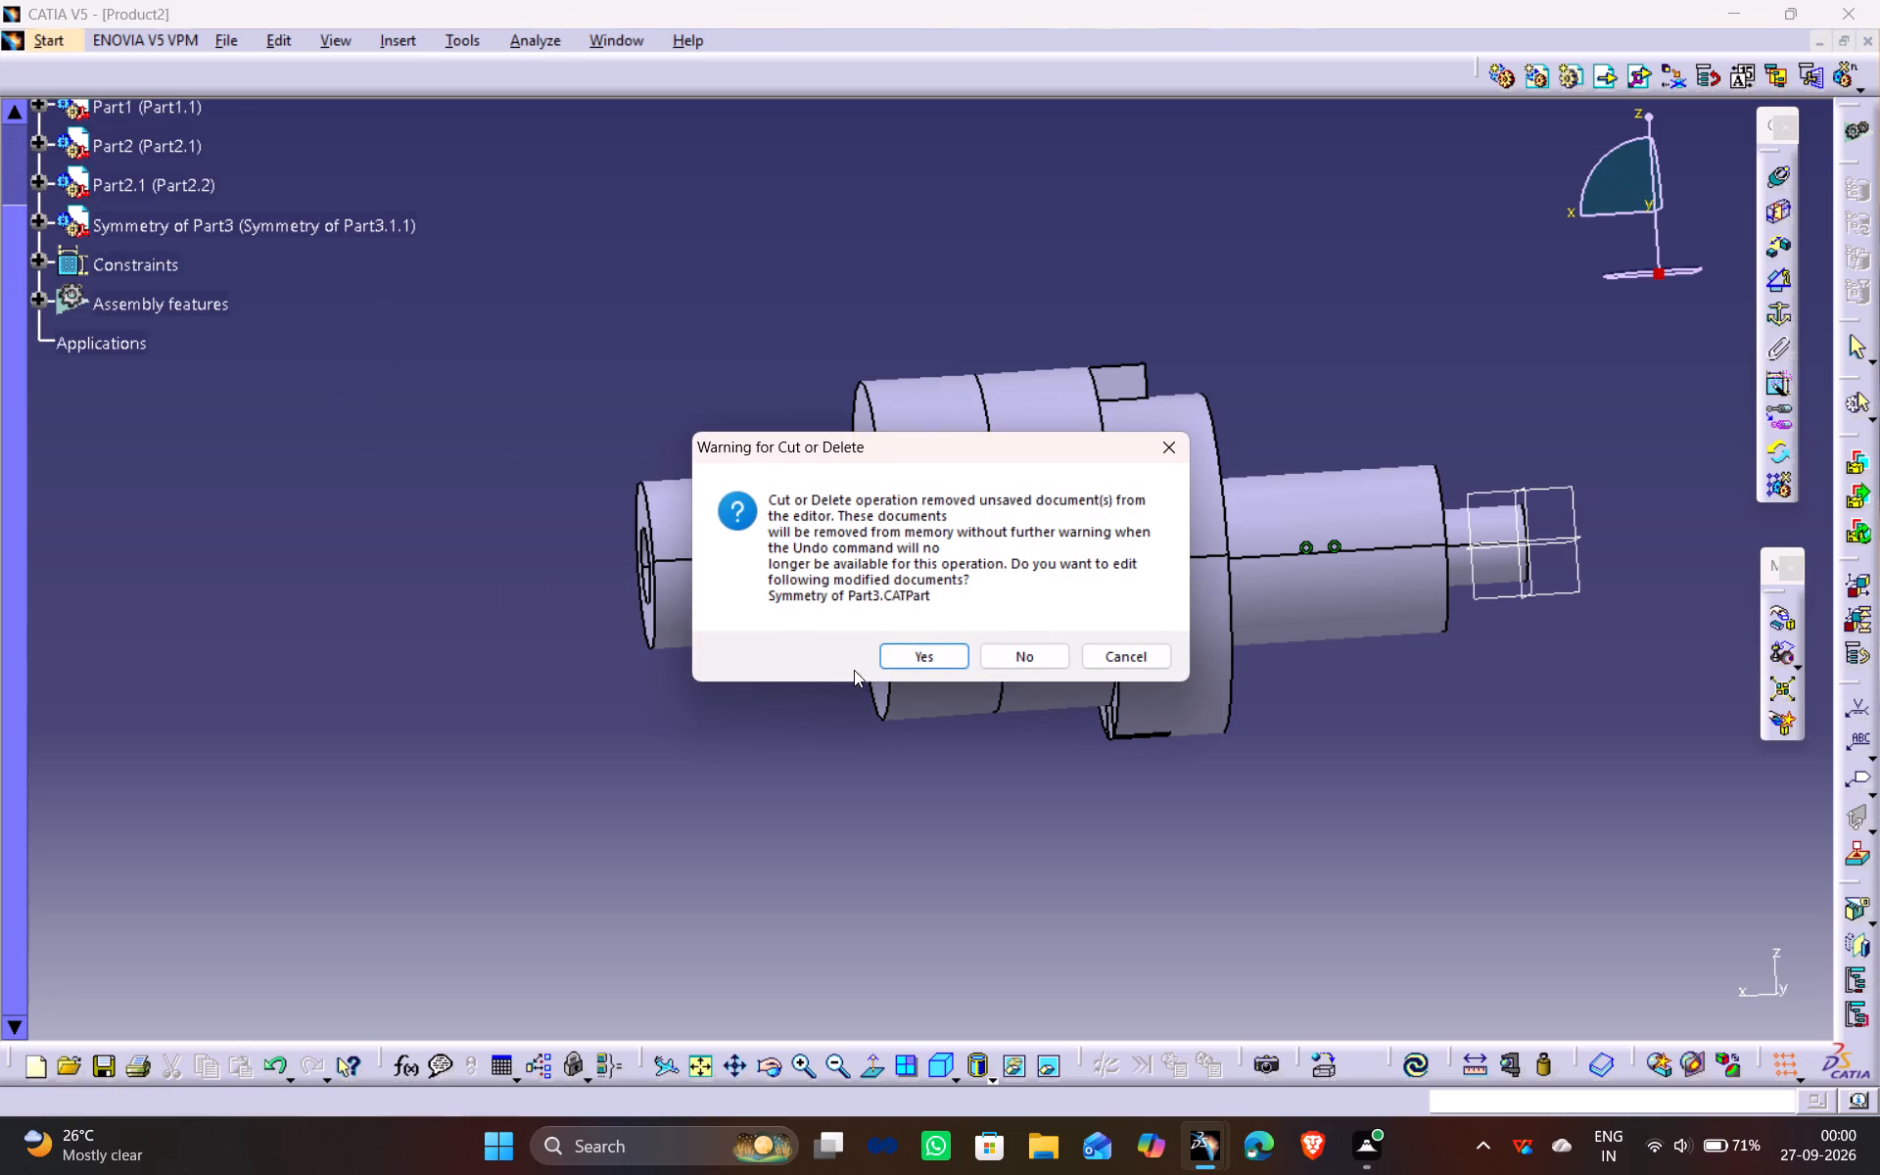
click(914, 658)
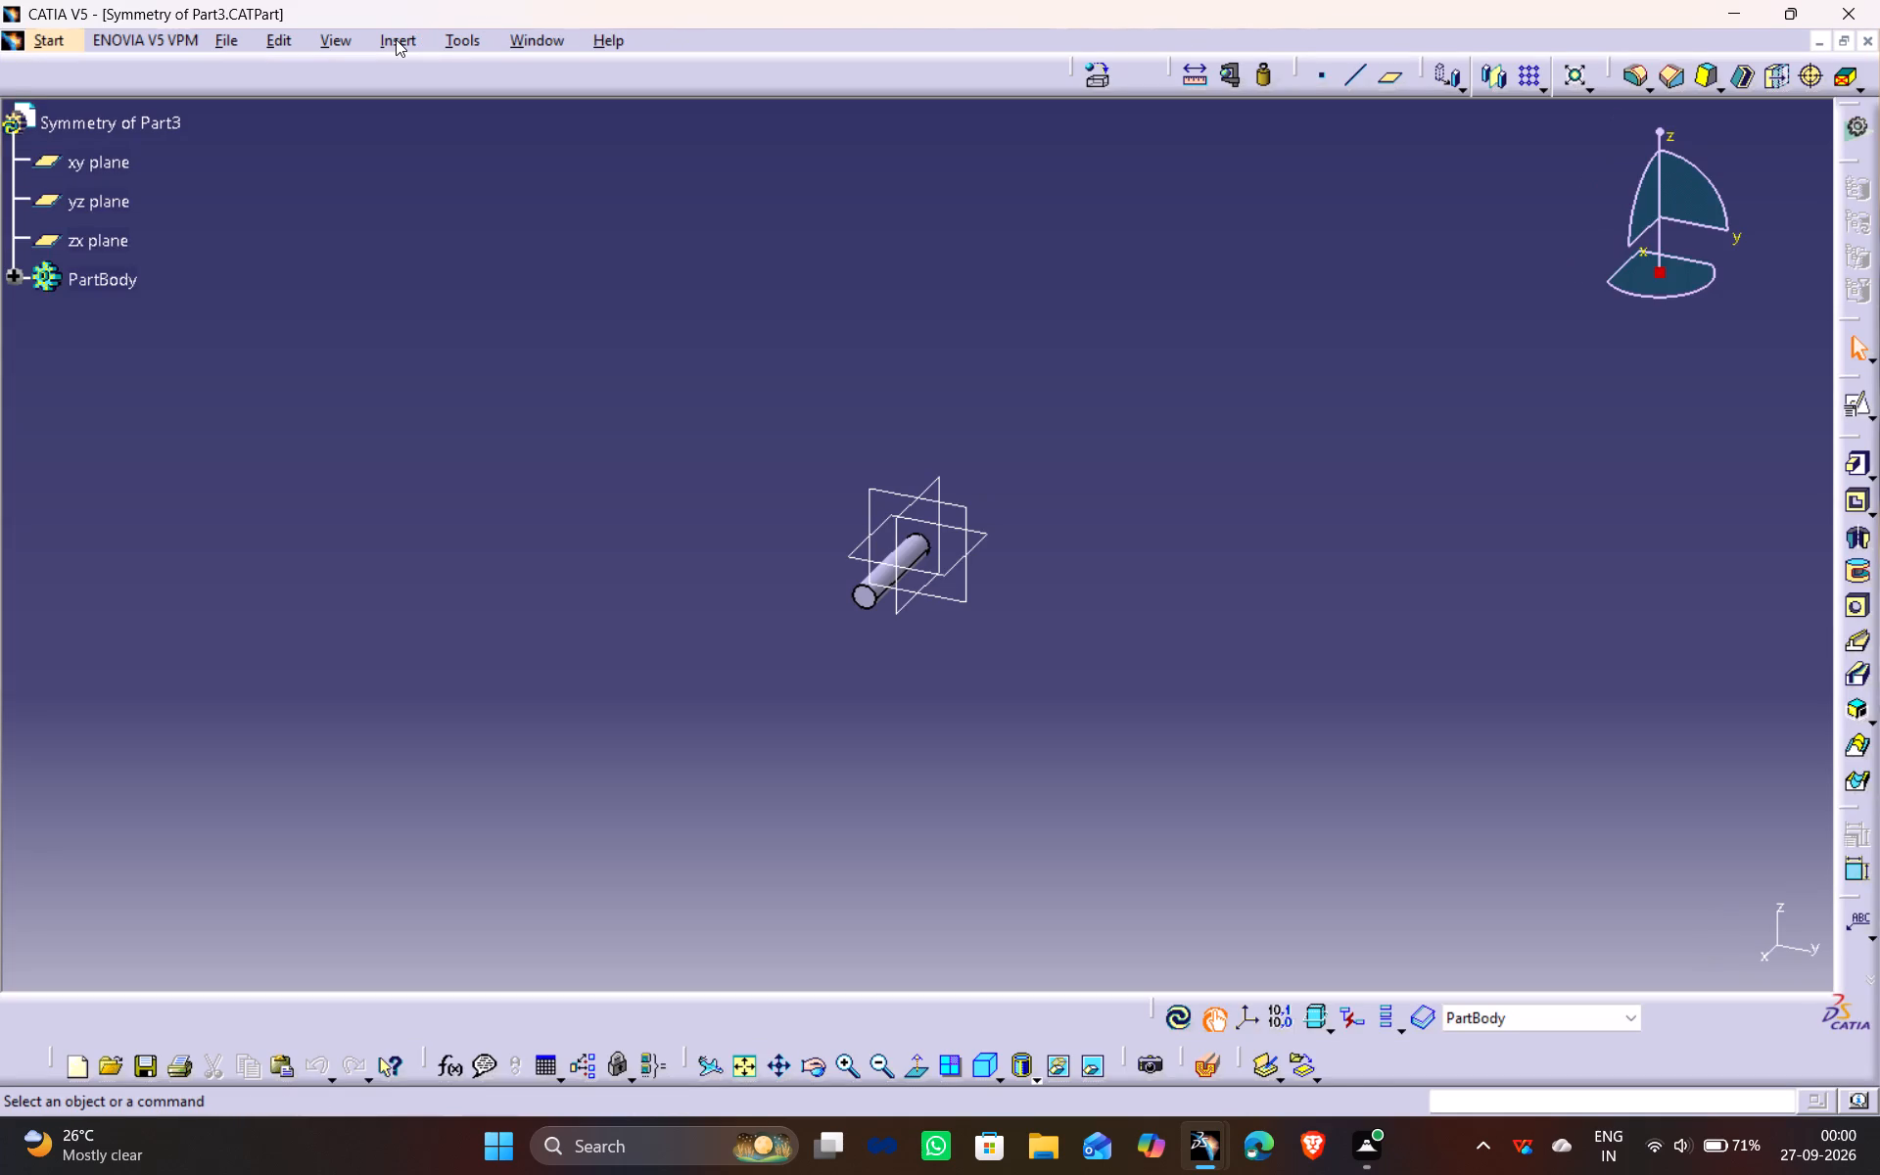
Close the mirrored pin's part document, Symmetry of Part3, without saving it, and return to the Product2 assembly.
click(1870, 39)
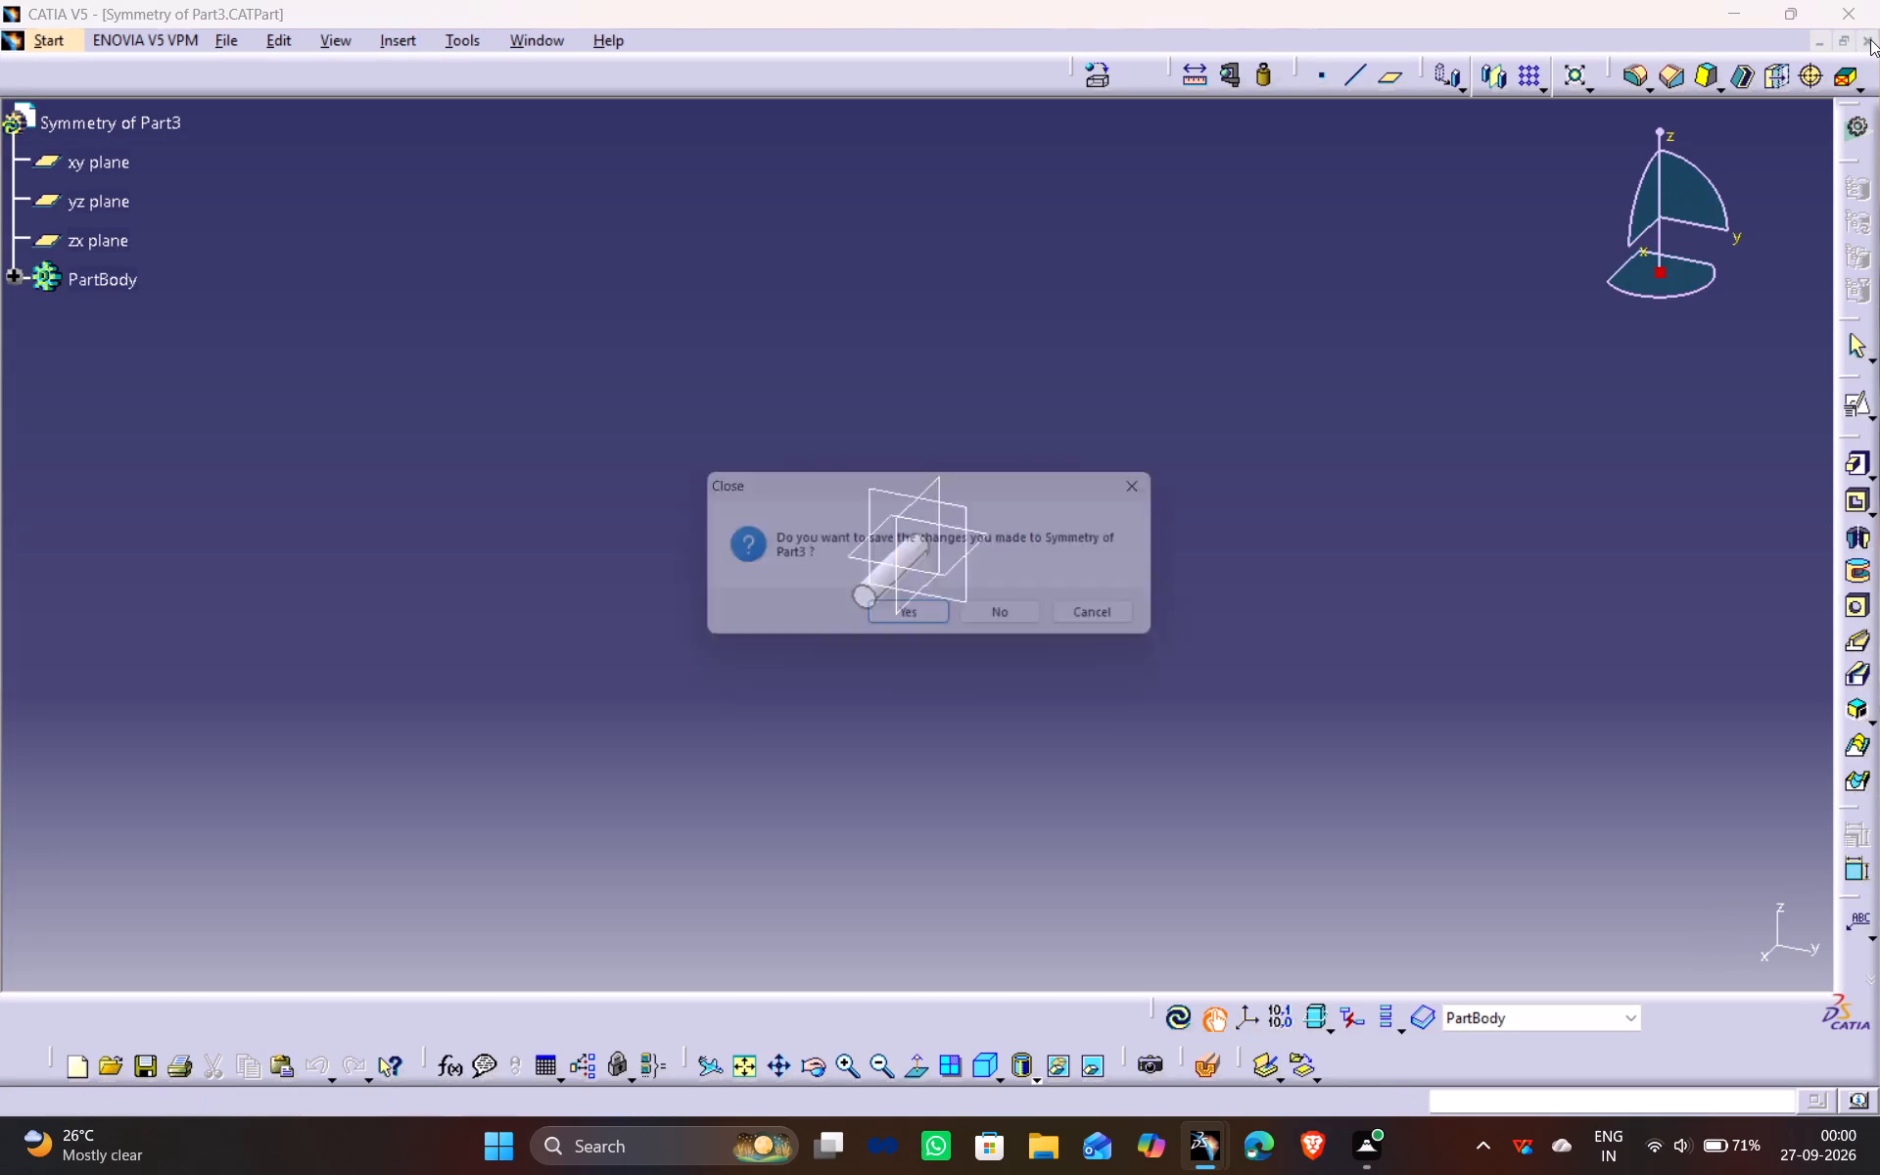
click(1003, 624)
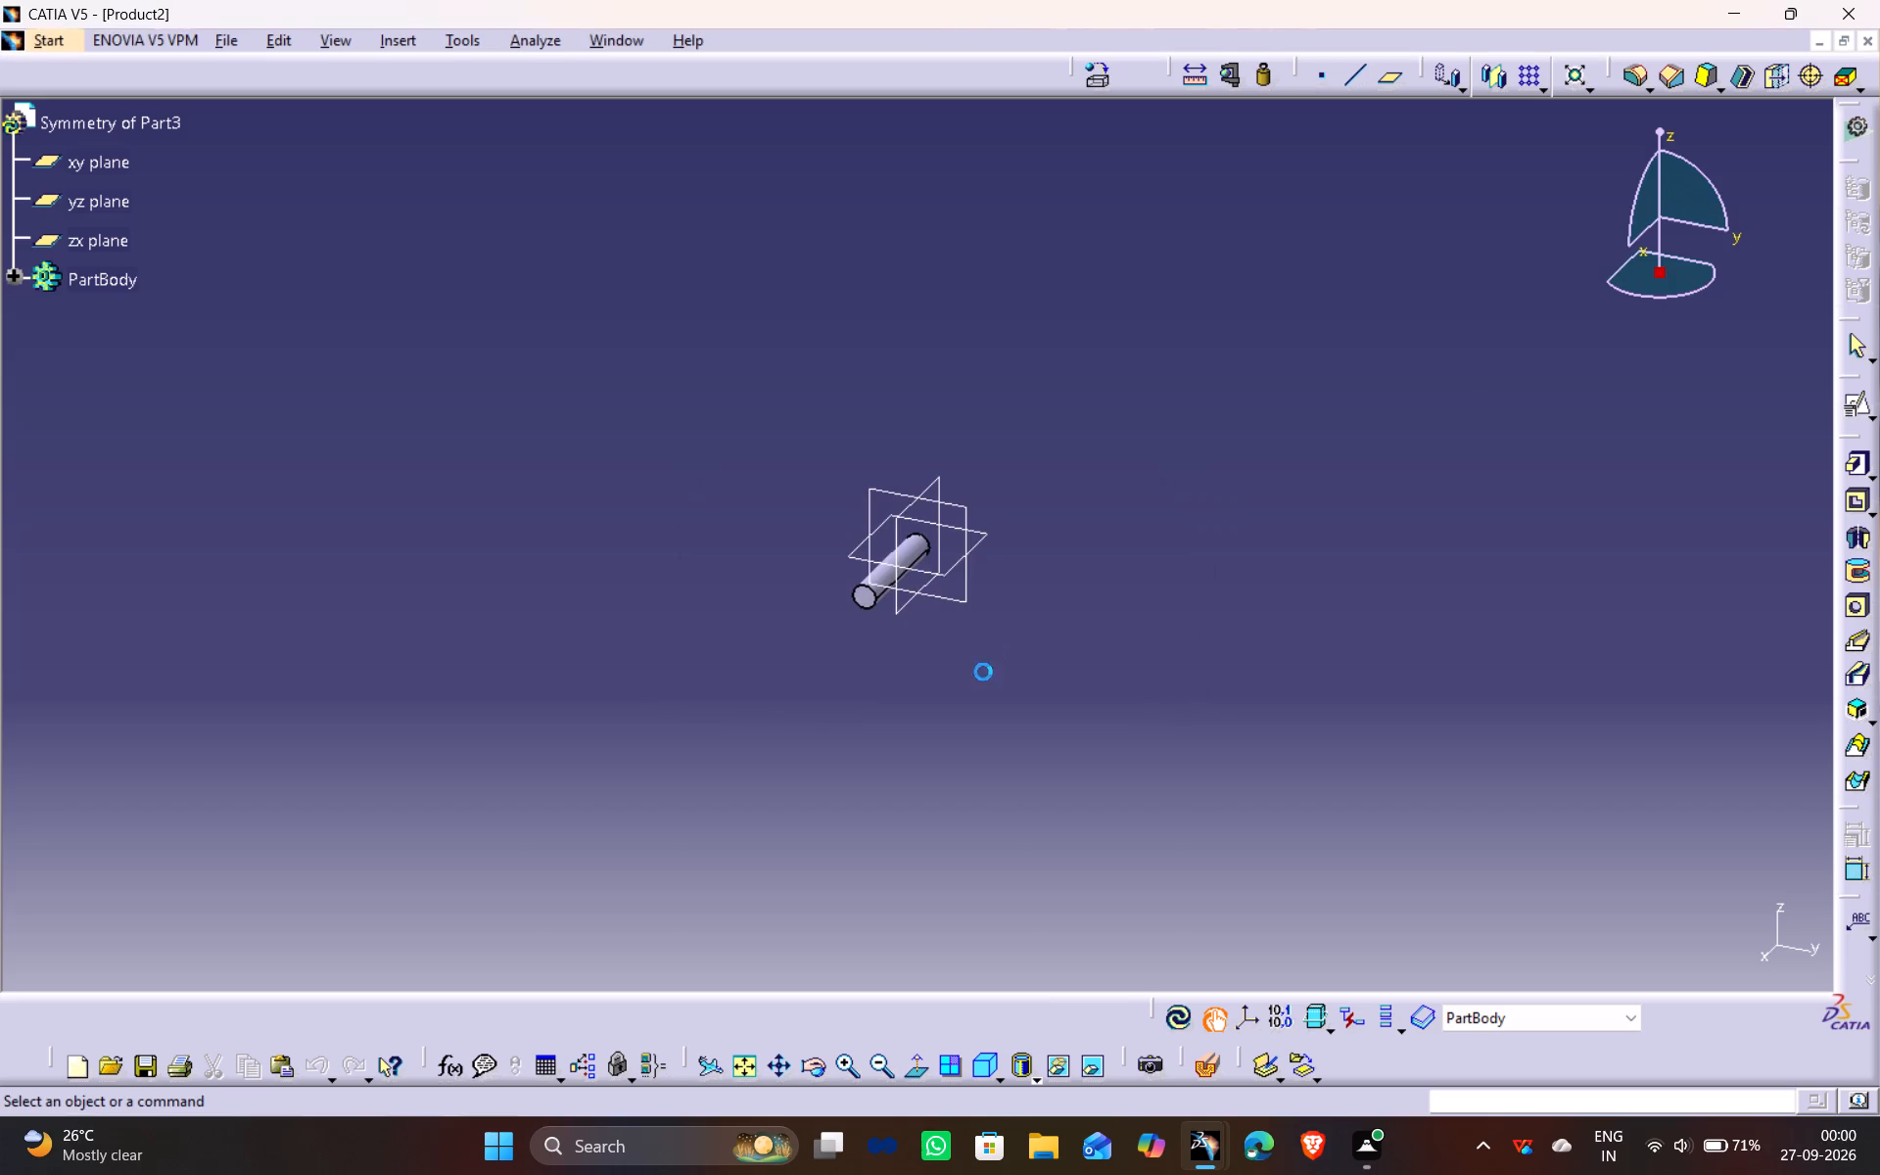
click(1119, 630)
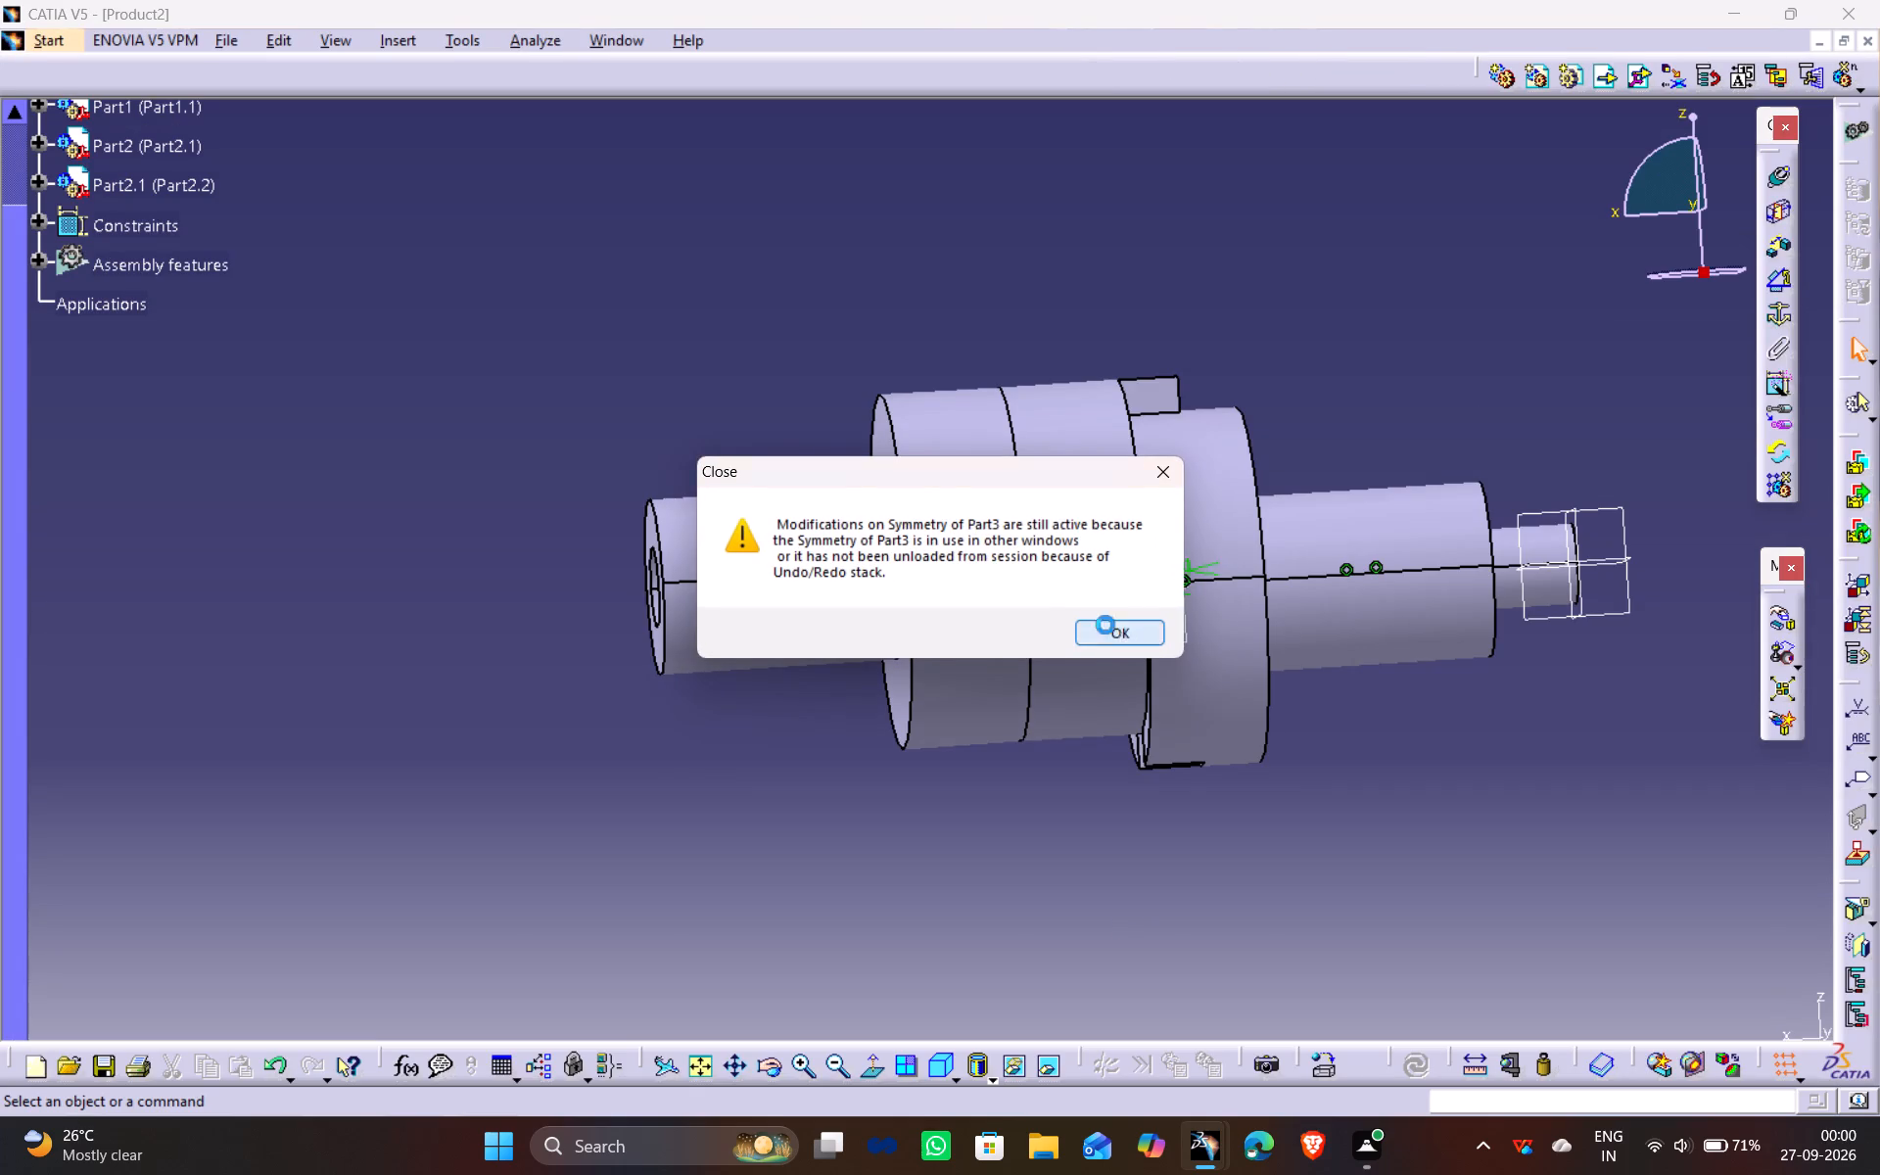
Insert the saved pin file A19-P4 into Product2 as an existing component, dismissing the incident report.
click(400, 37)
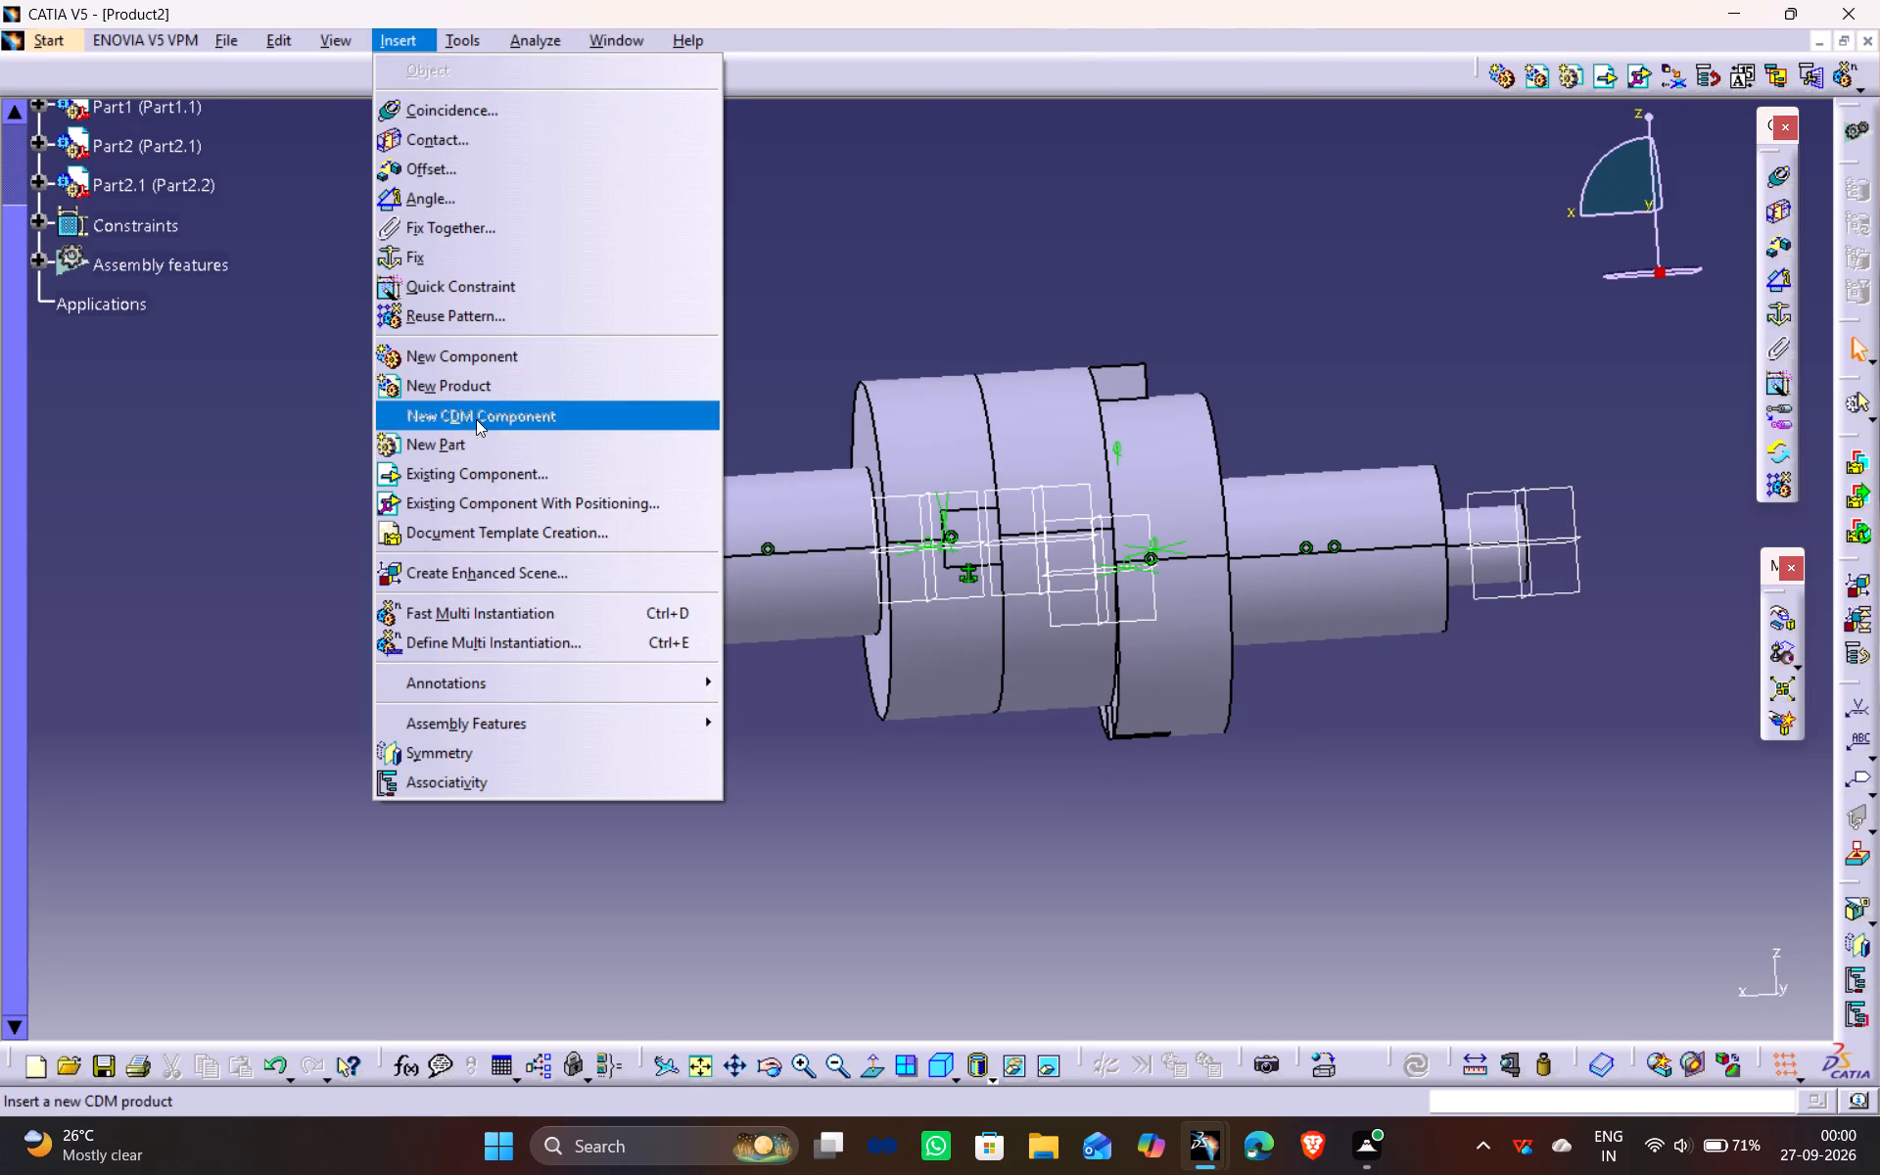
click(487, 464)
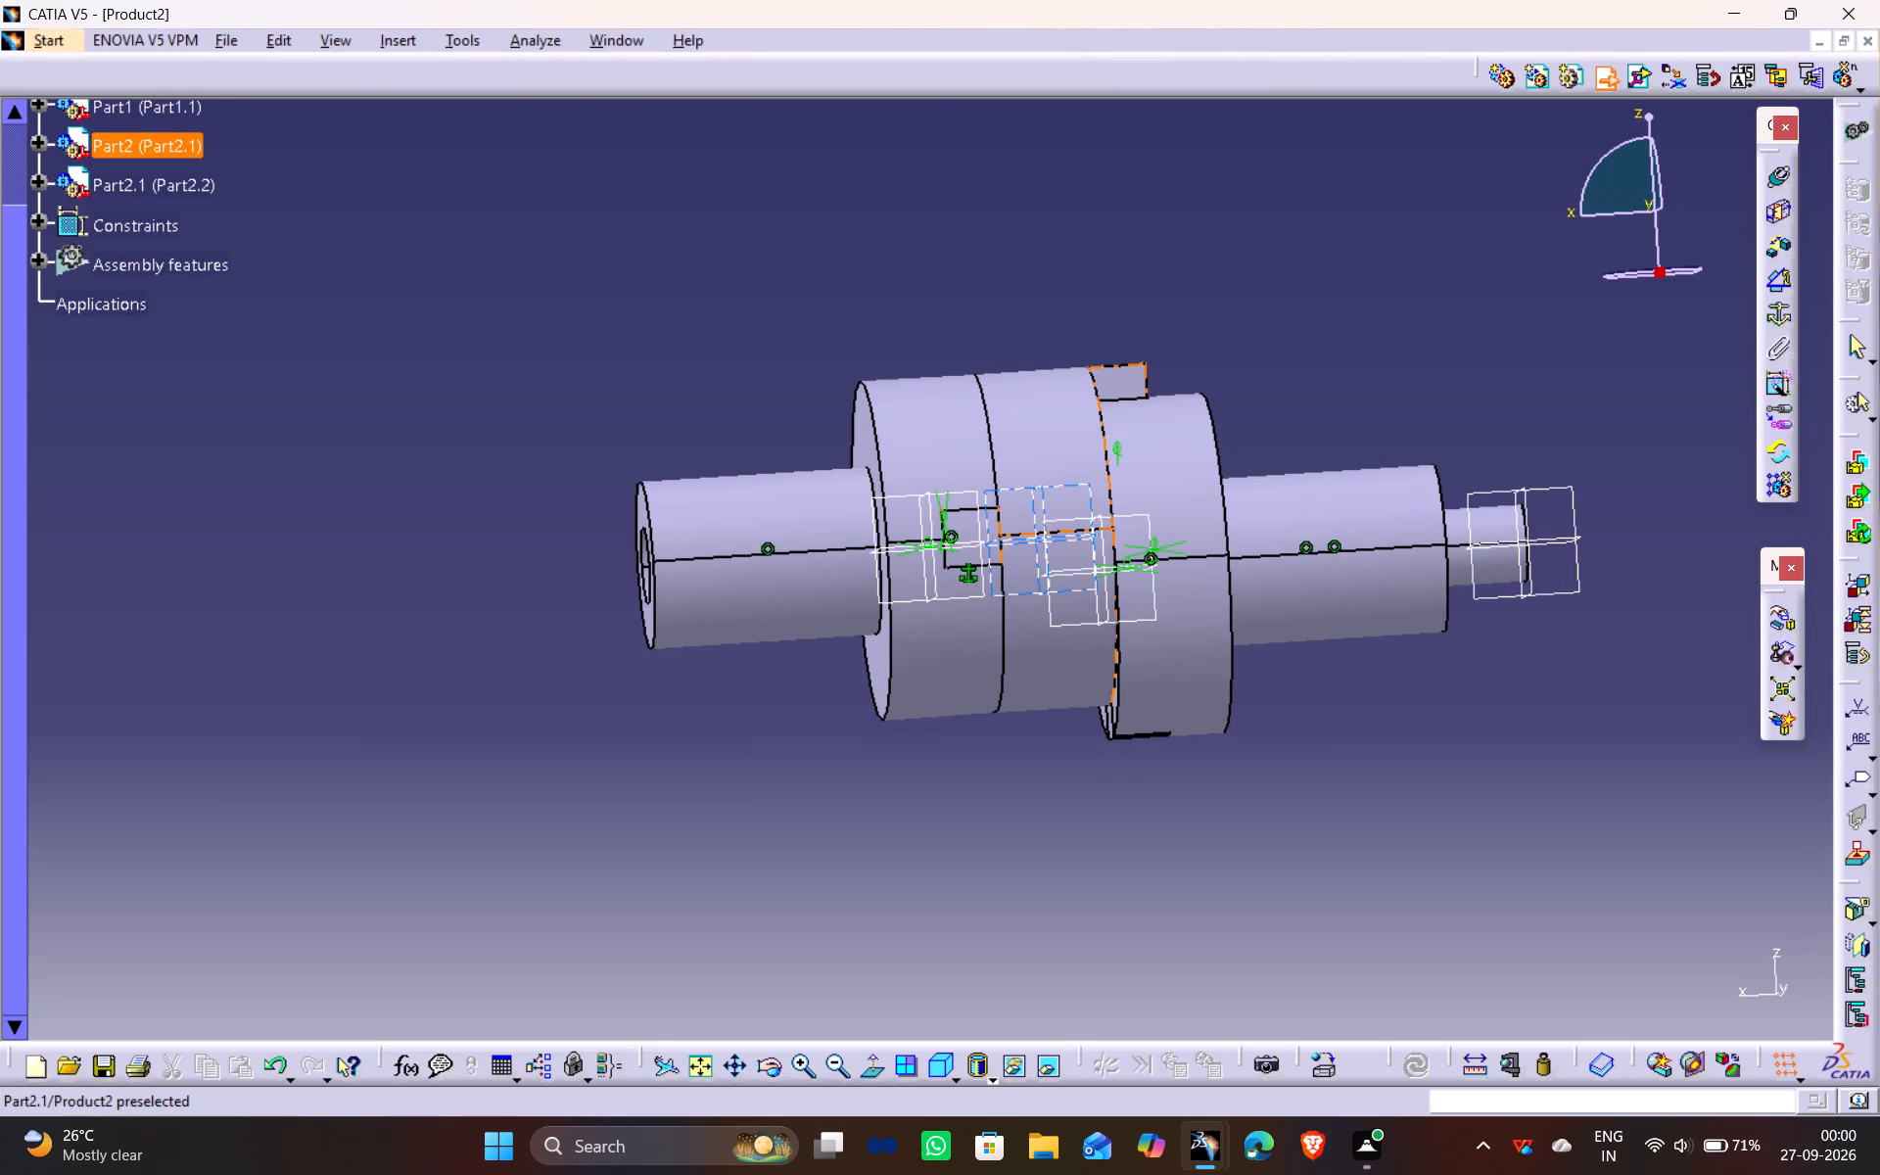
scroll(114, 173, up, 3)
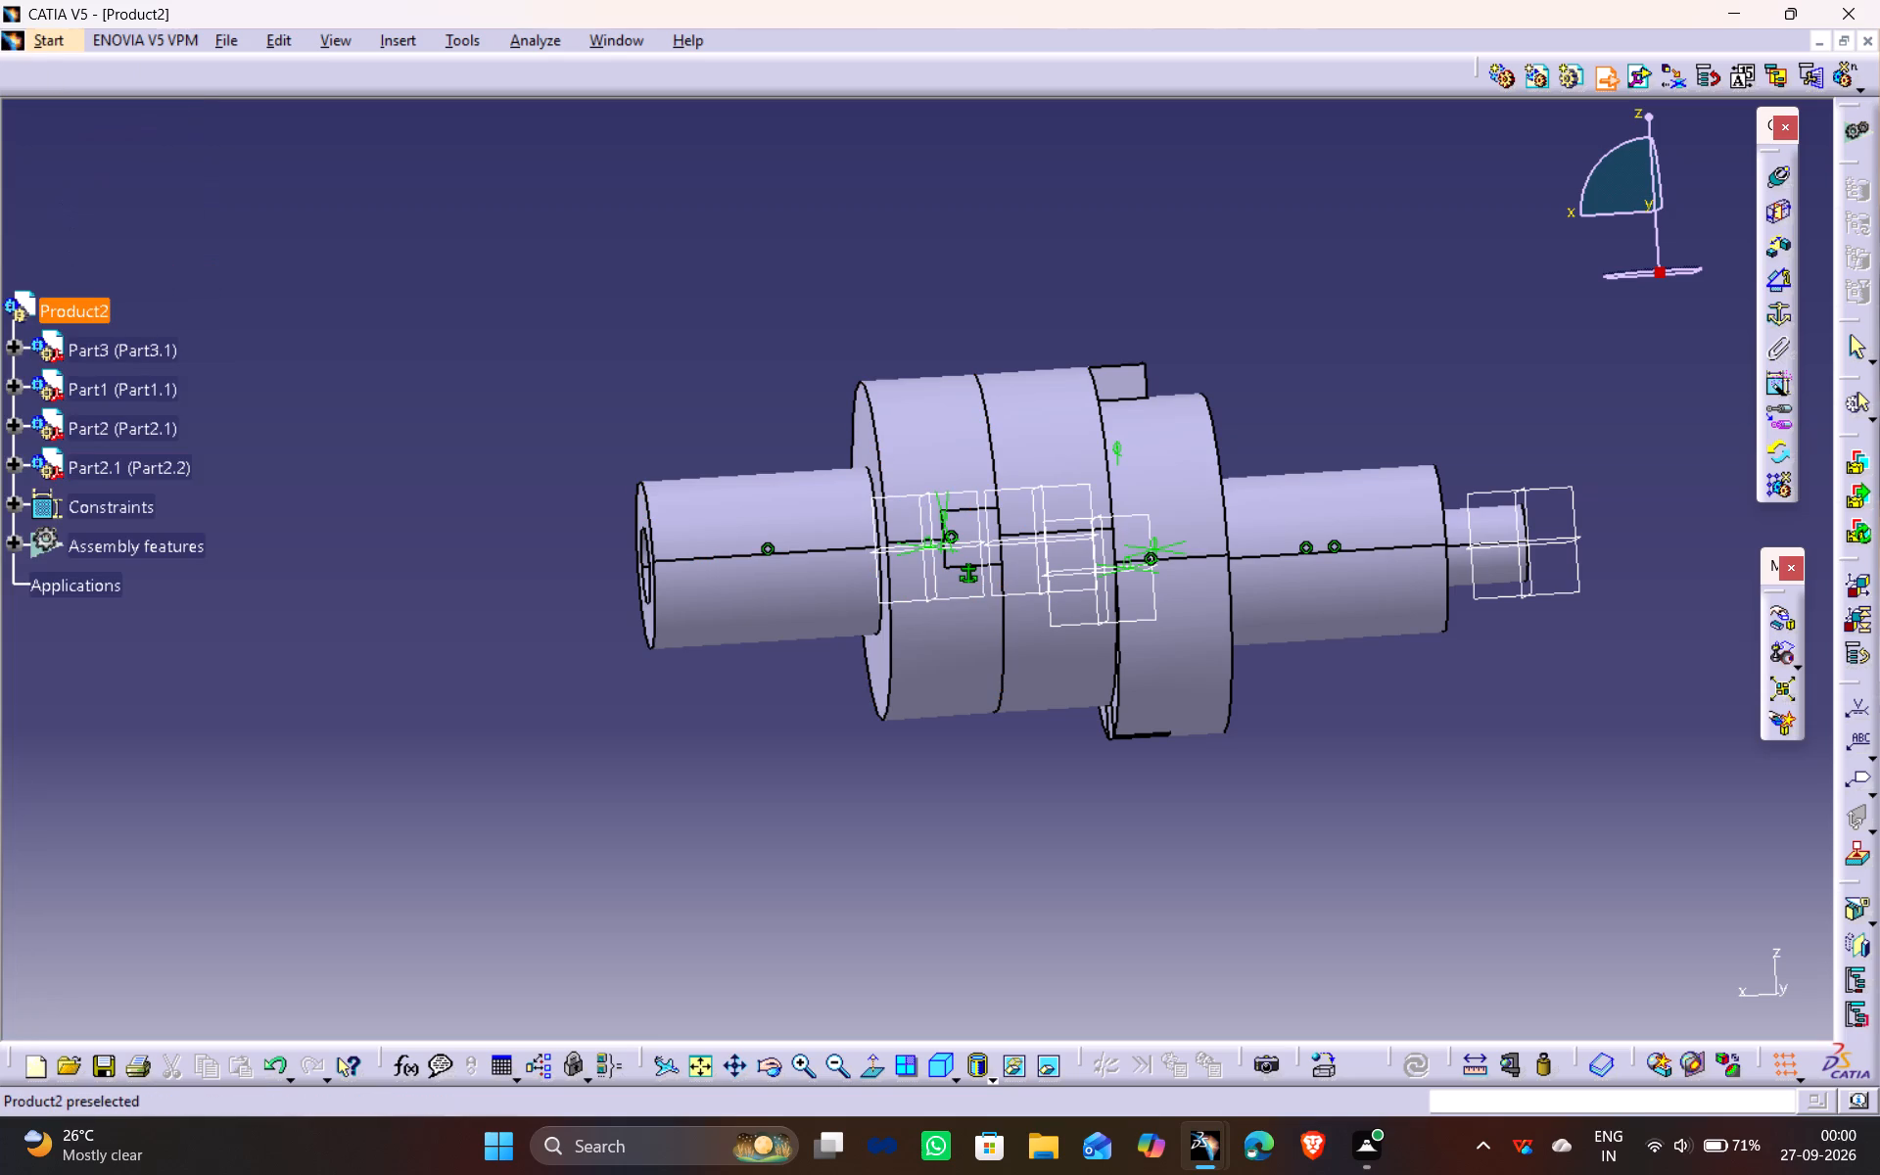
click(89, 318)
scroll(537, 405, down, 7)
scroll(946, 586, down, 8)
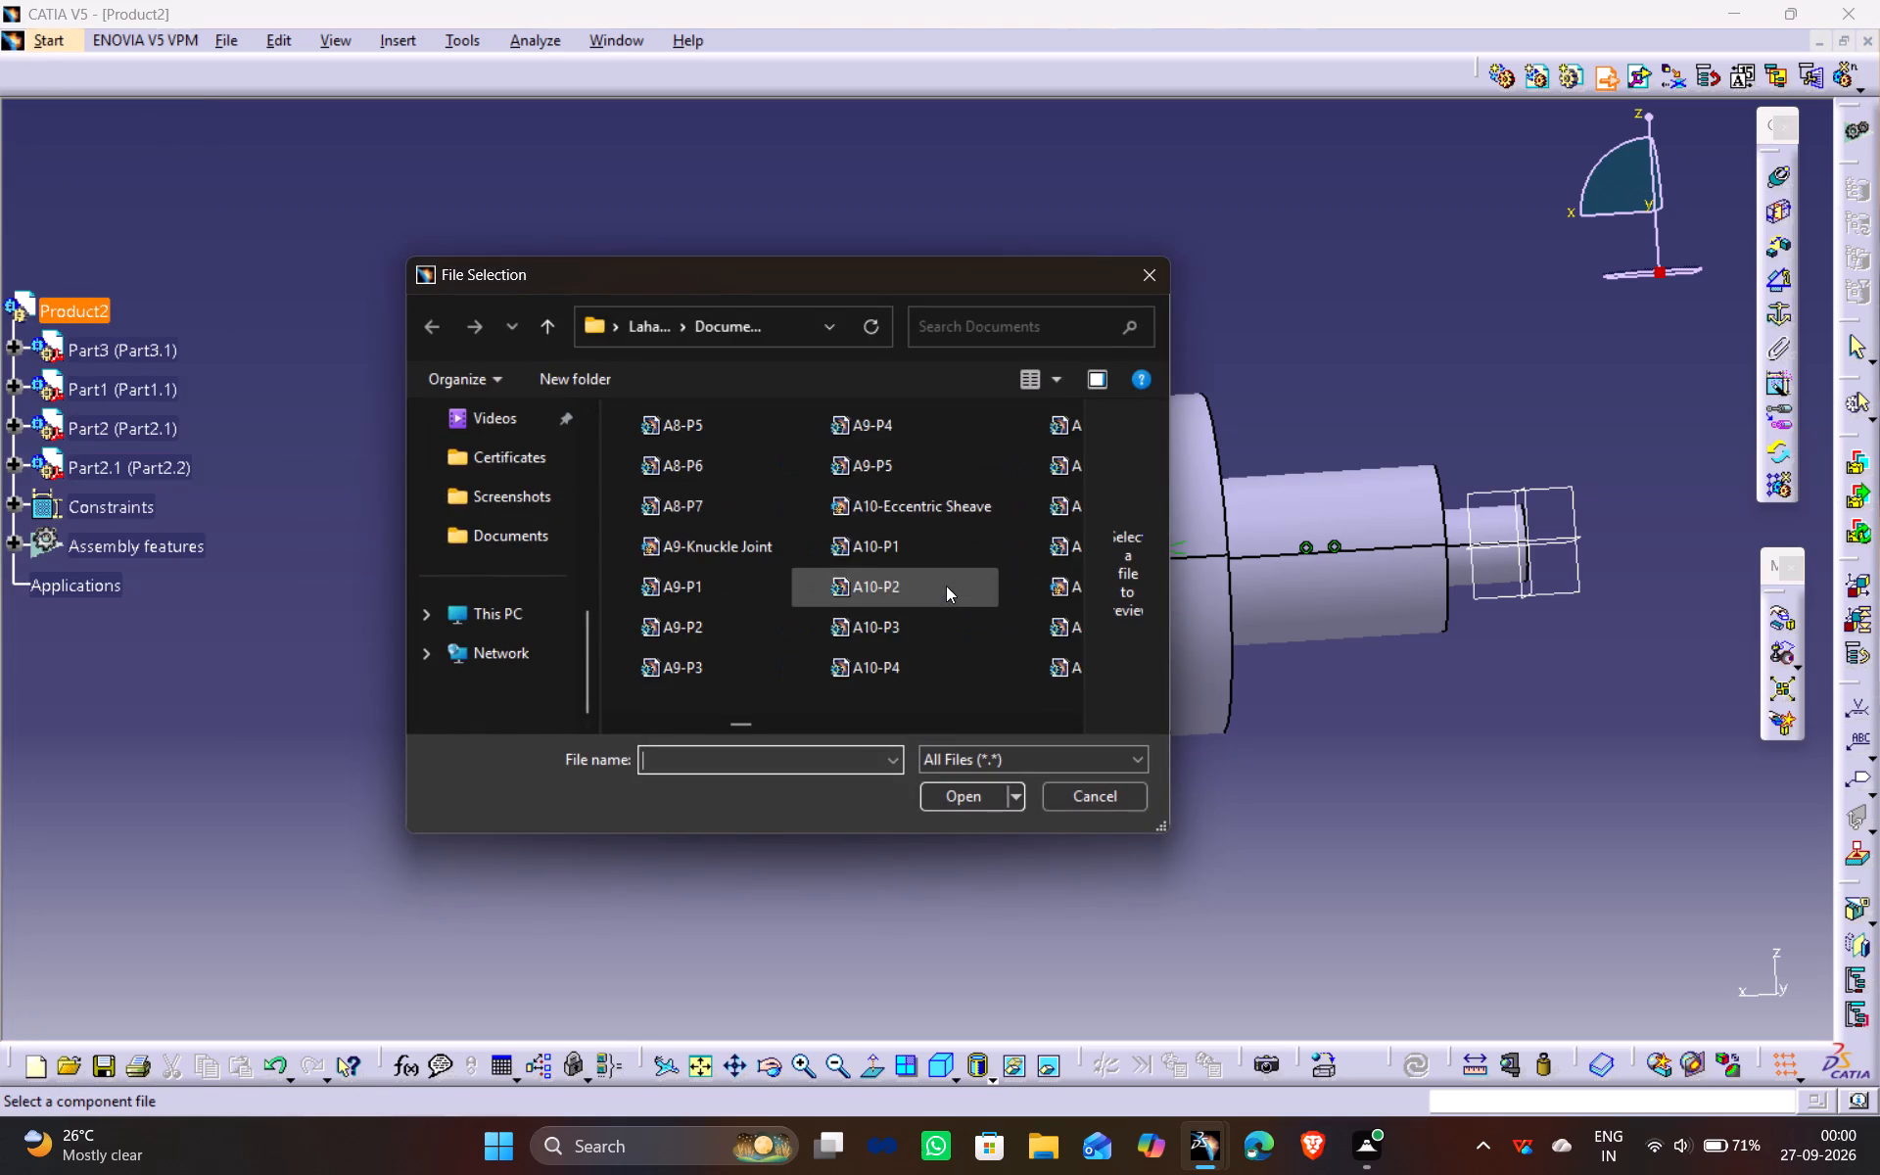
scroll(946, 586, down, 4)
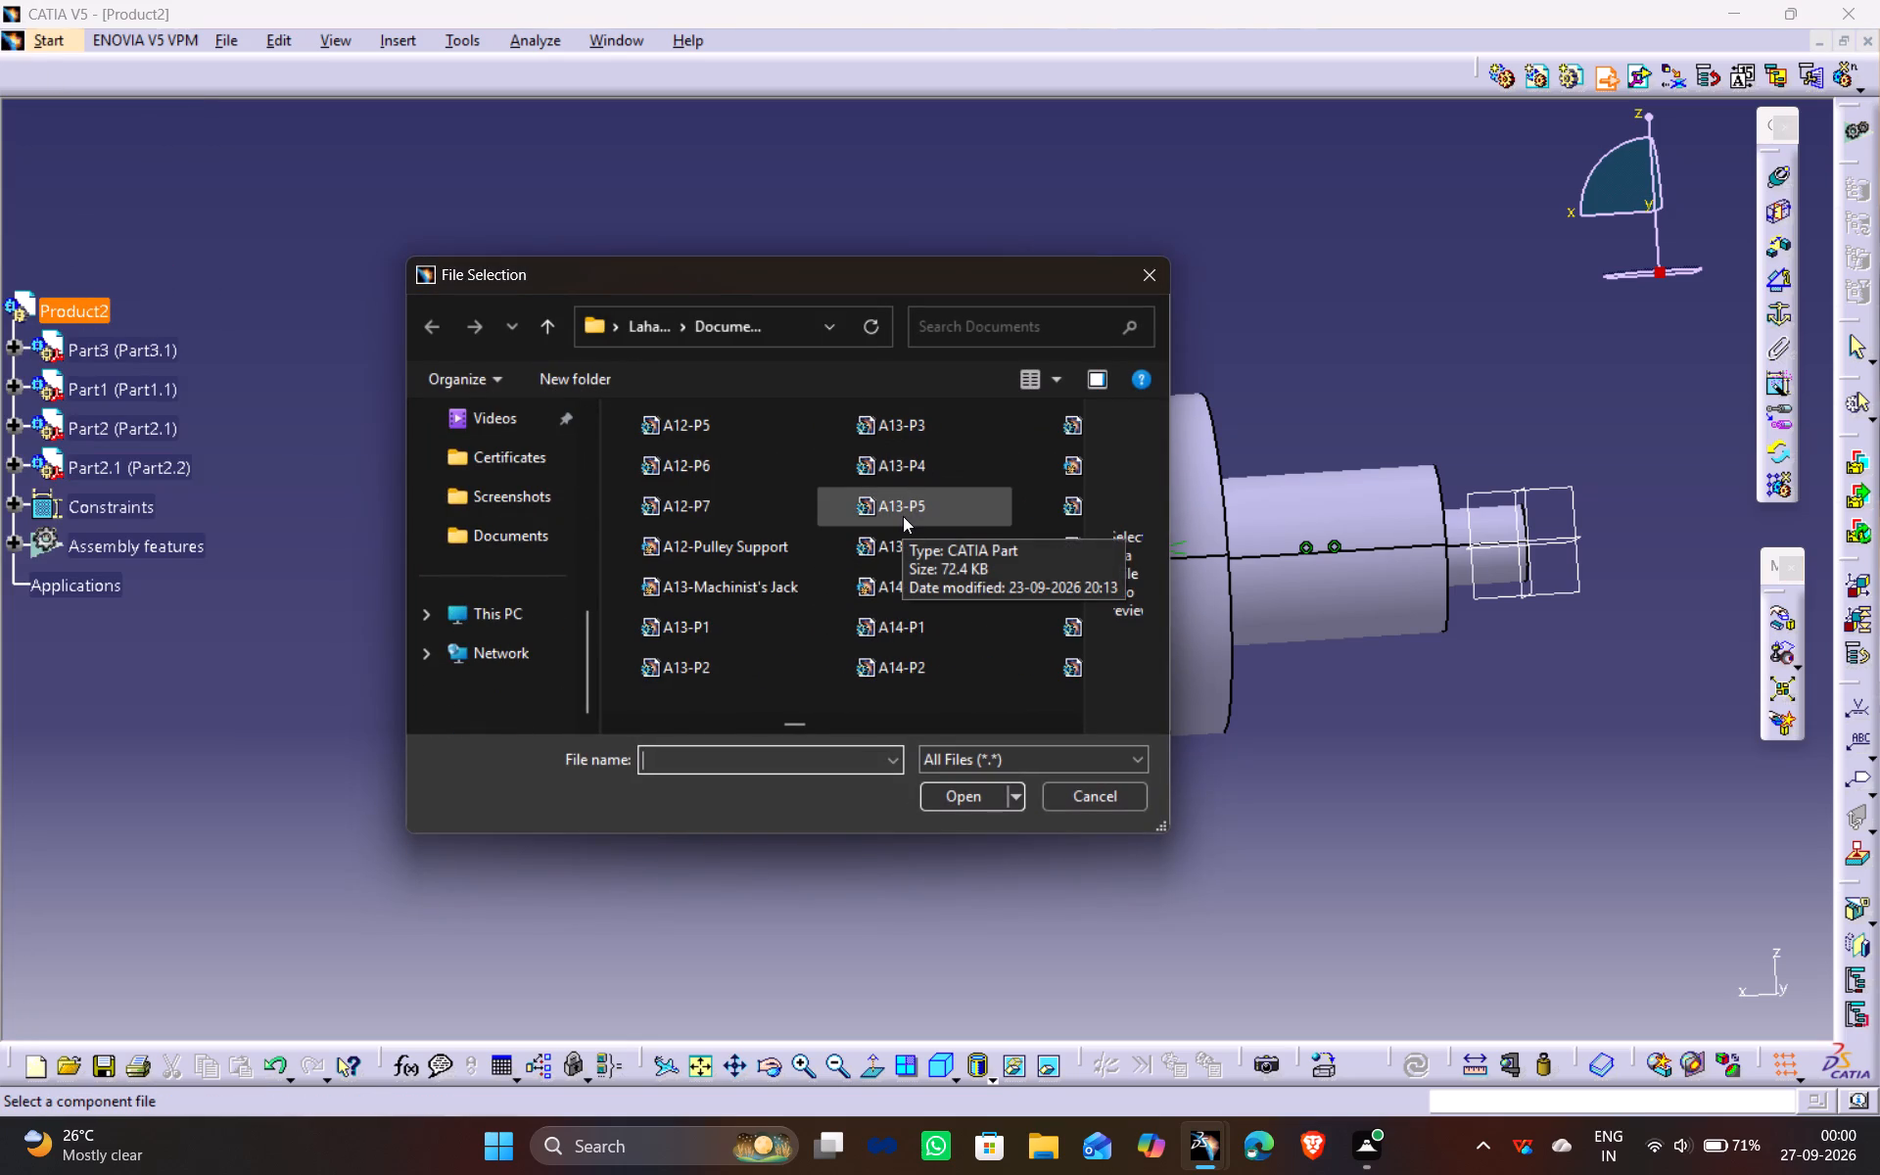
scroll(902, 516, down, 3)
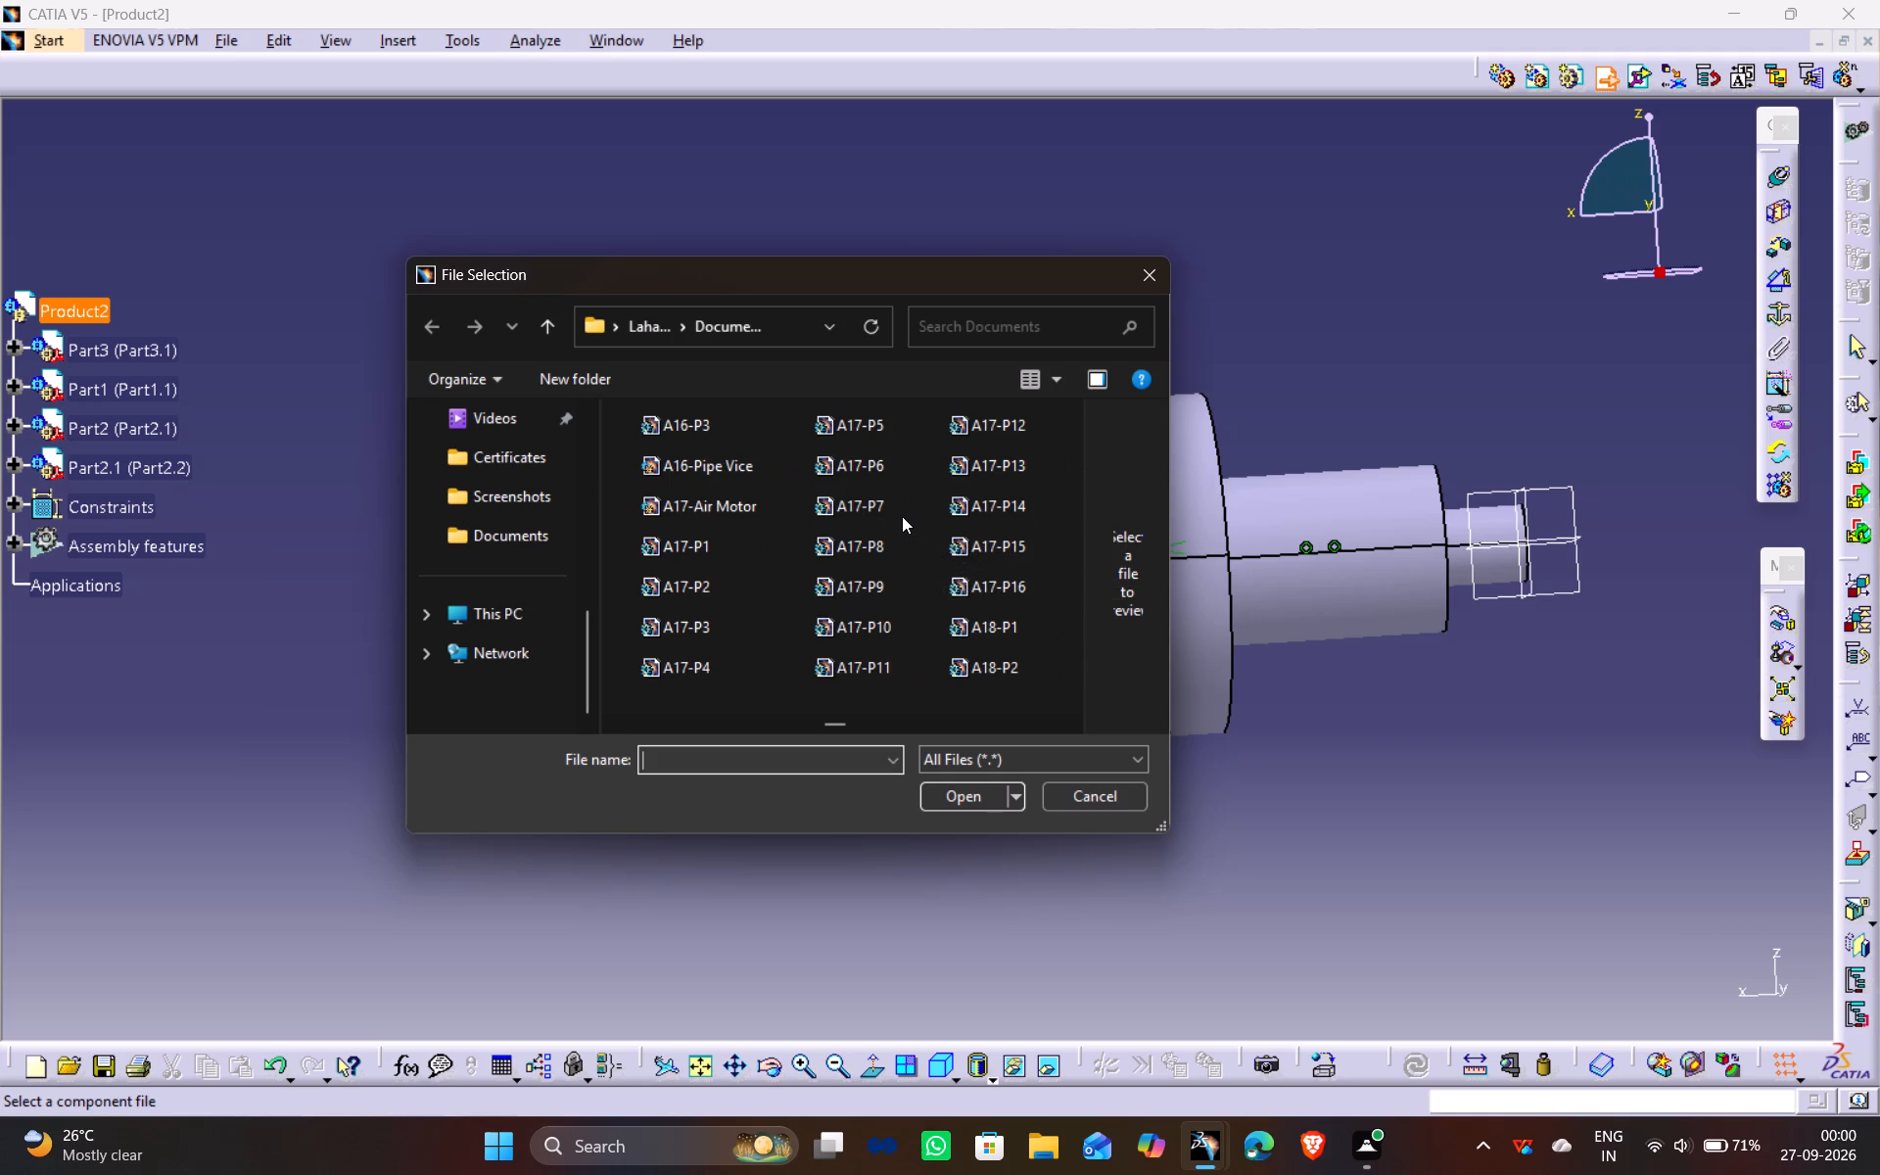
scroll(902, 516, down, 2)
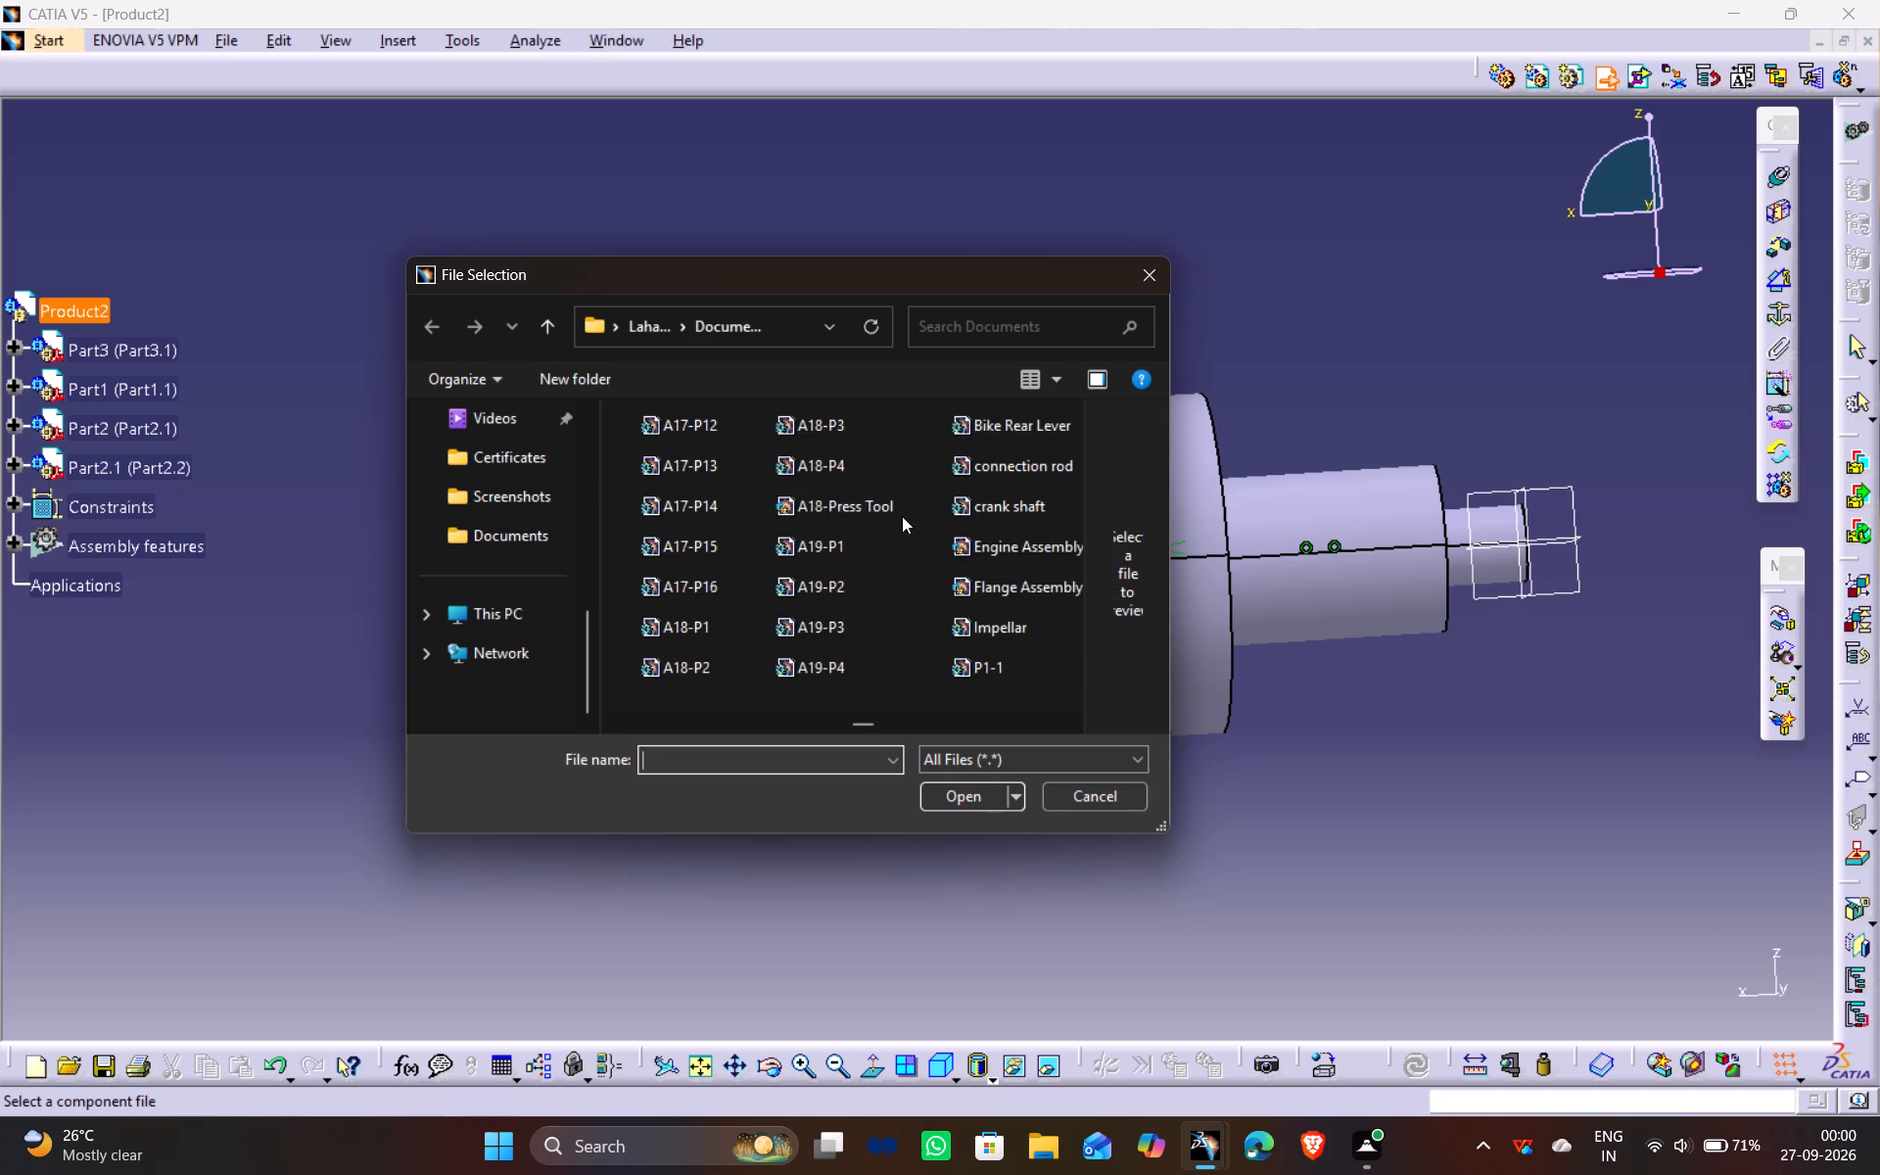
scroll(902, 516, down, 4)
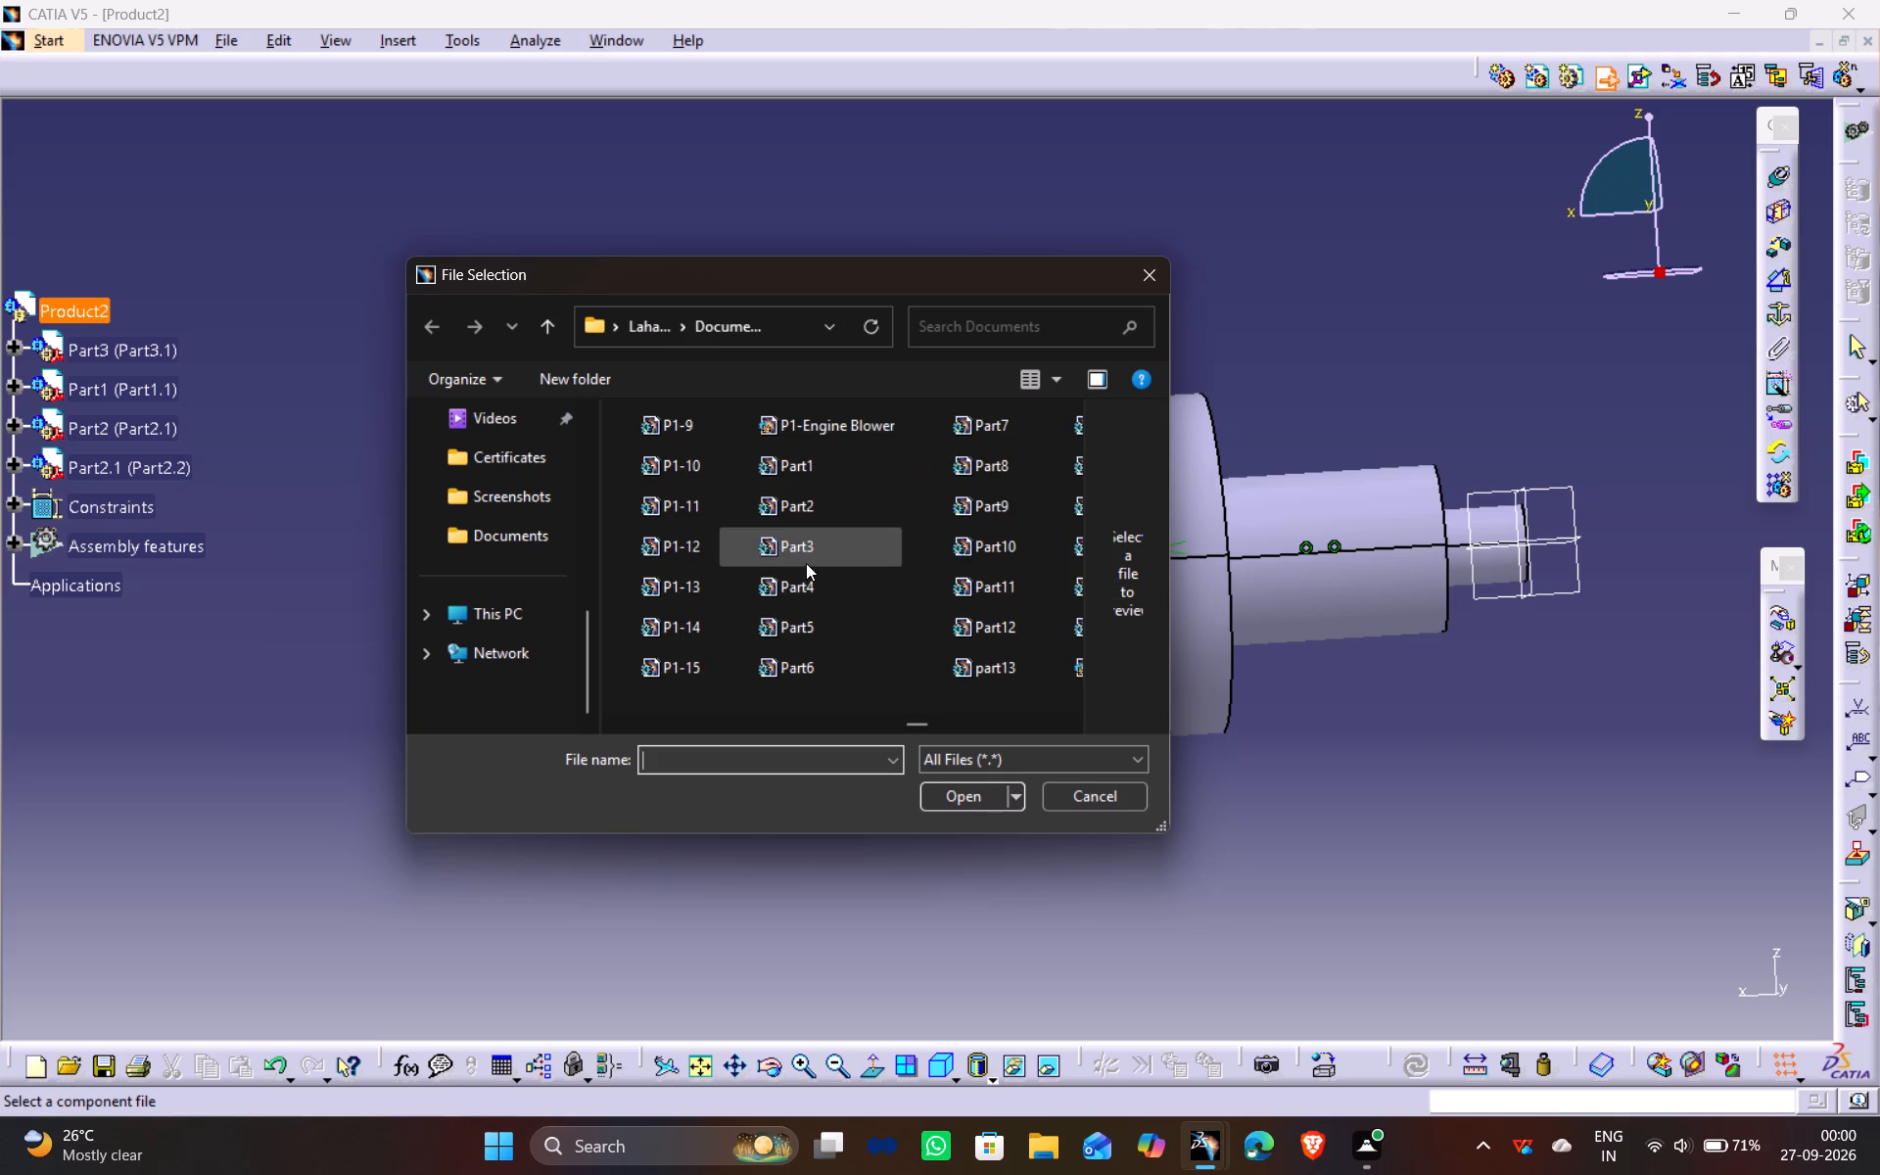
scroll(799, 567, up, 5)
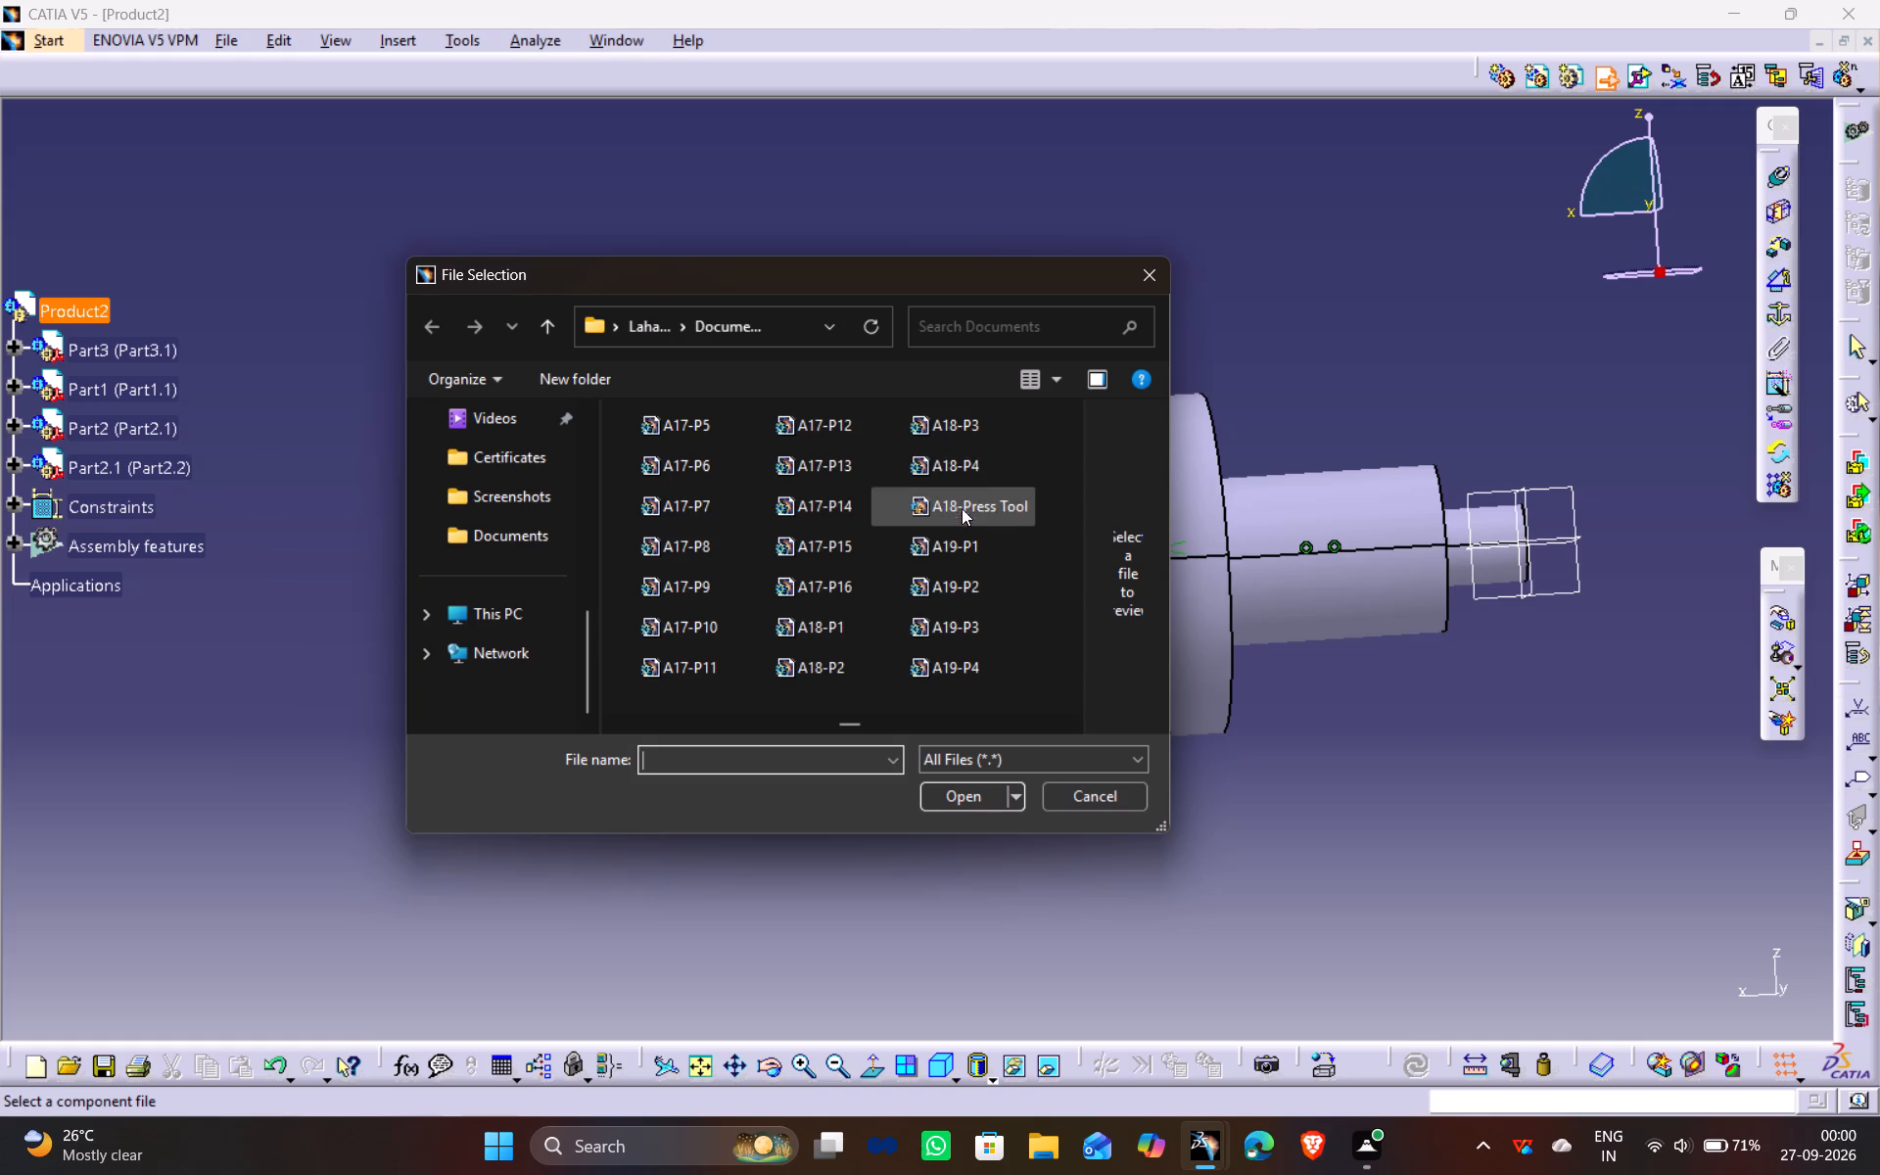
scroll(954, 575, down, 1)
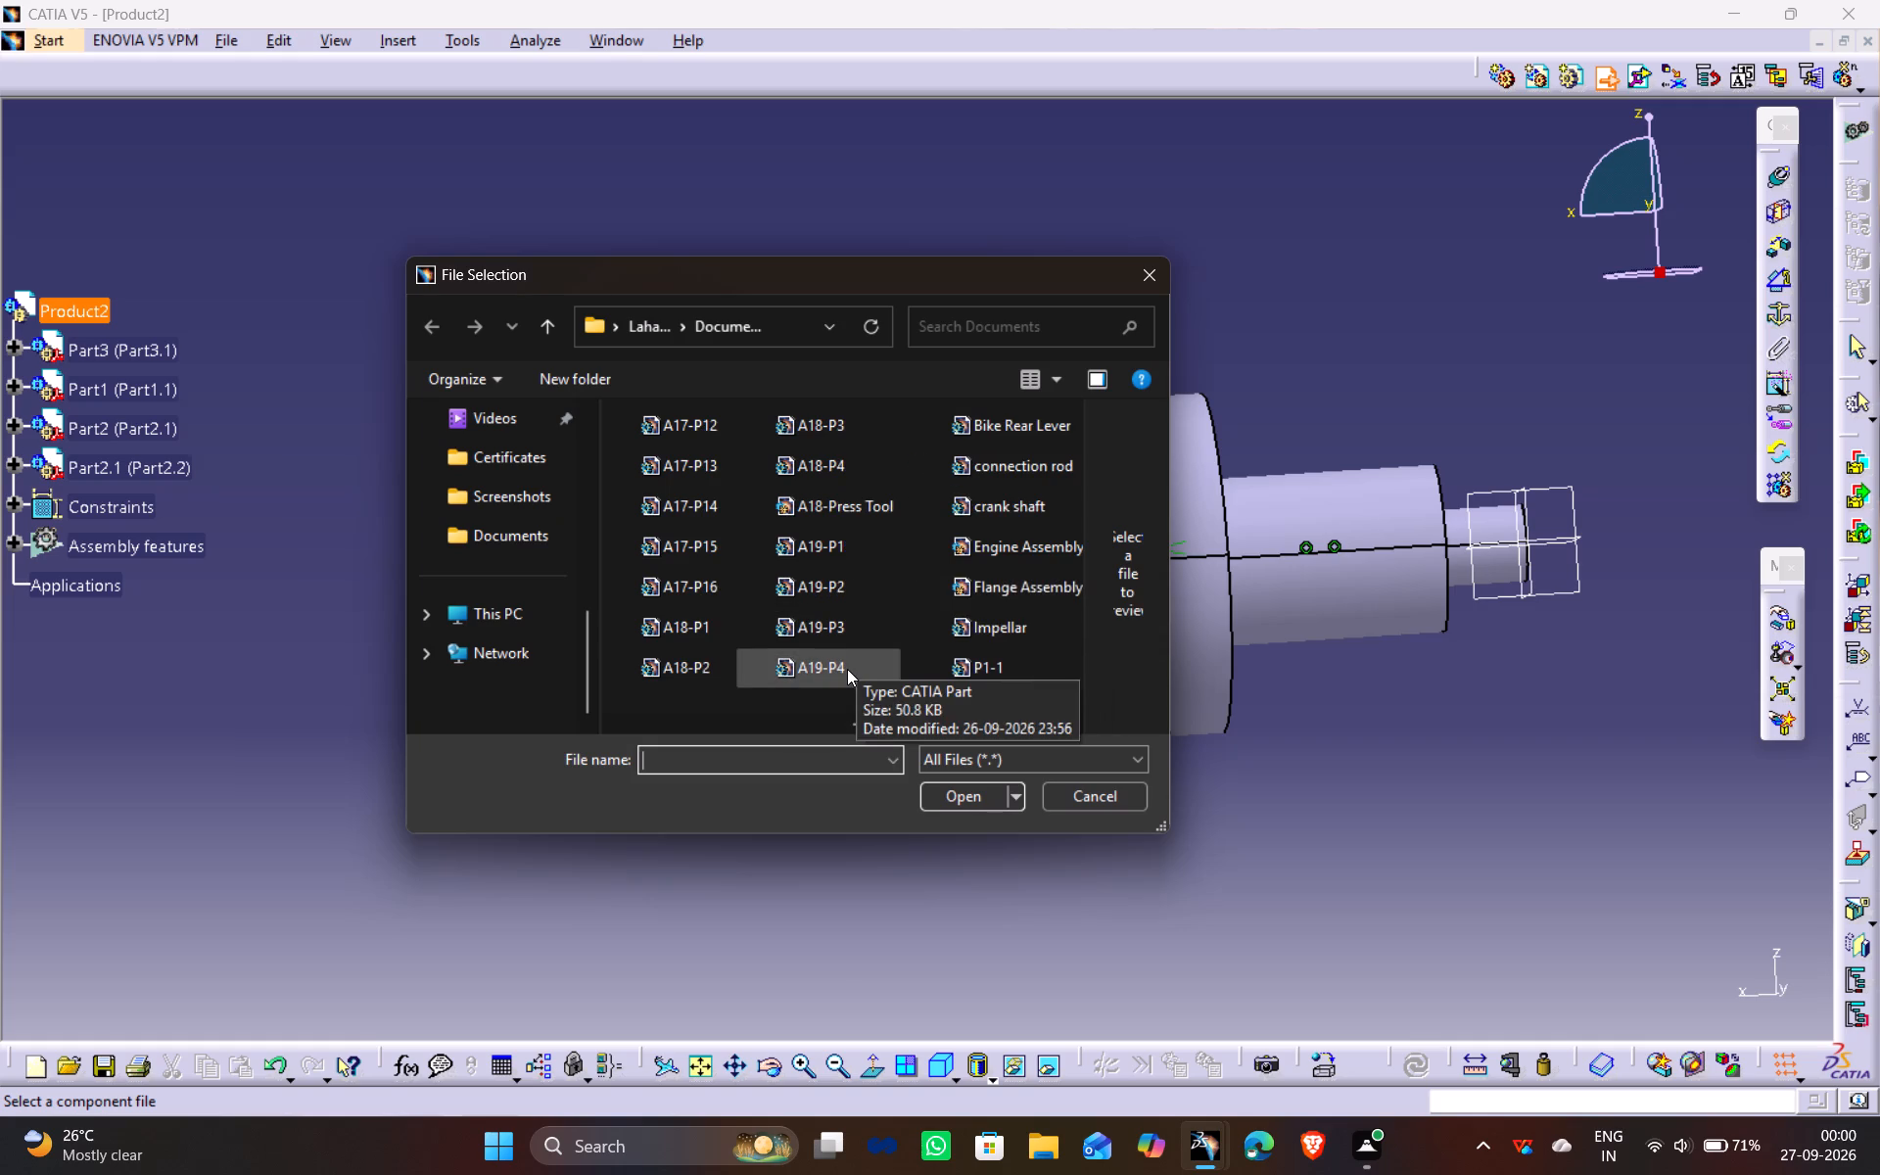
click(846, 669)
click(957, 795)
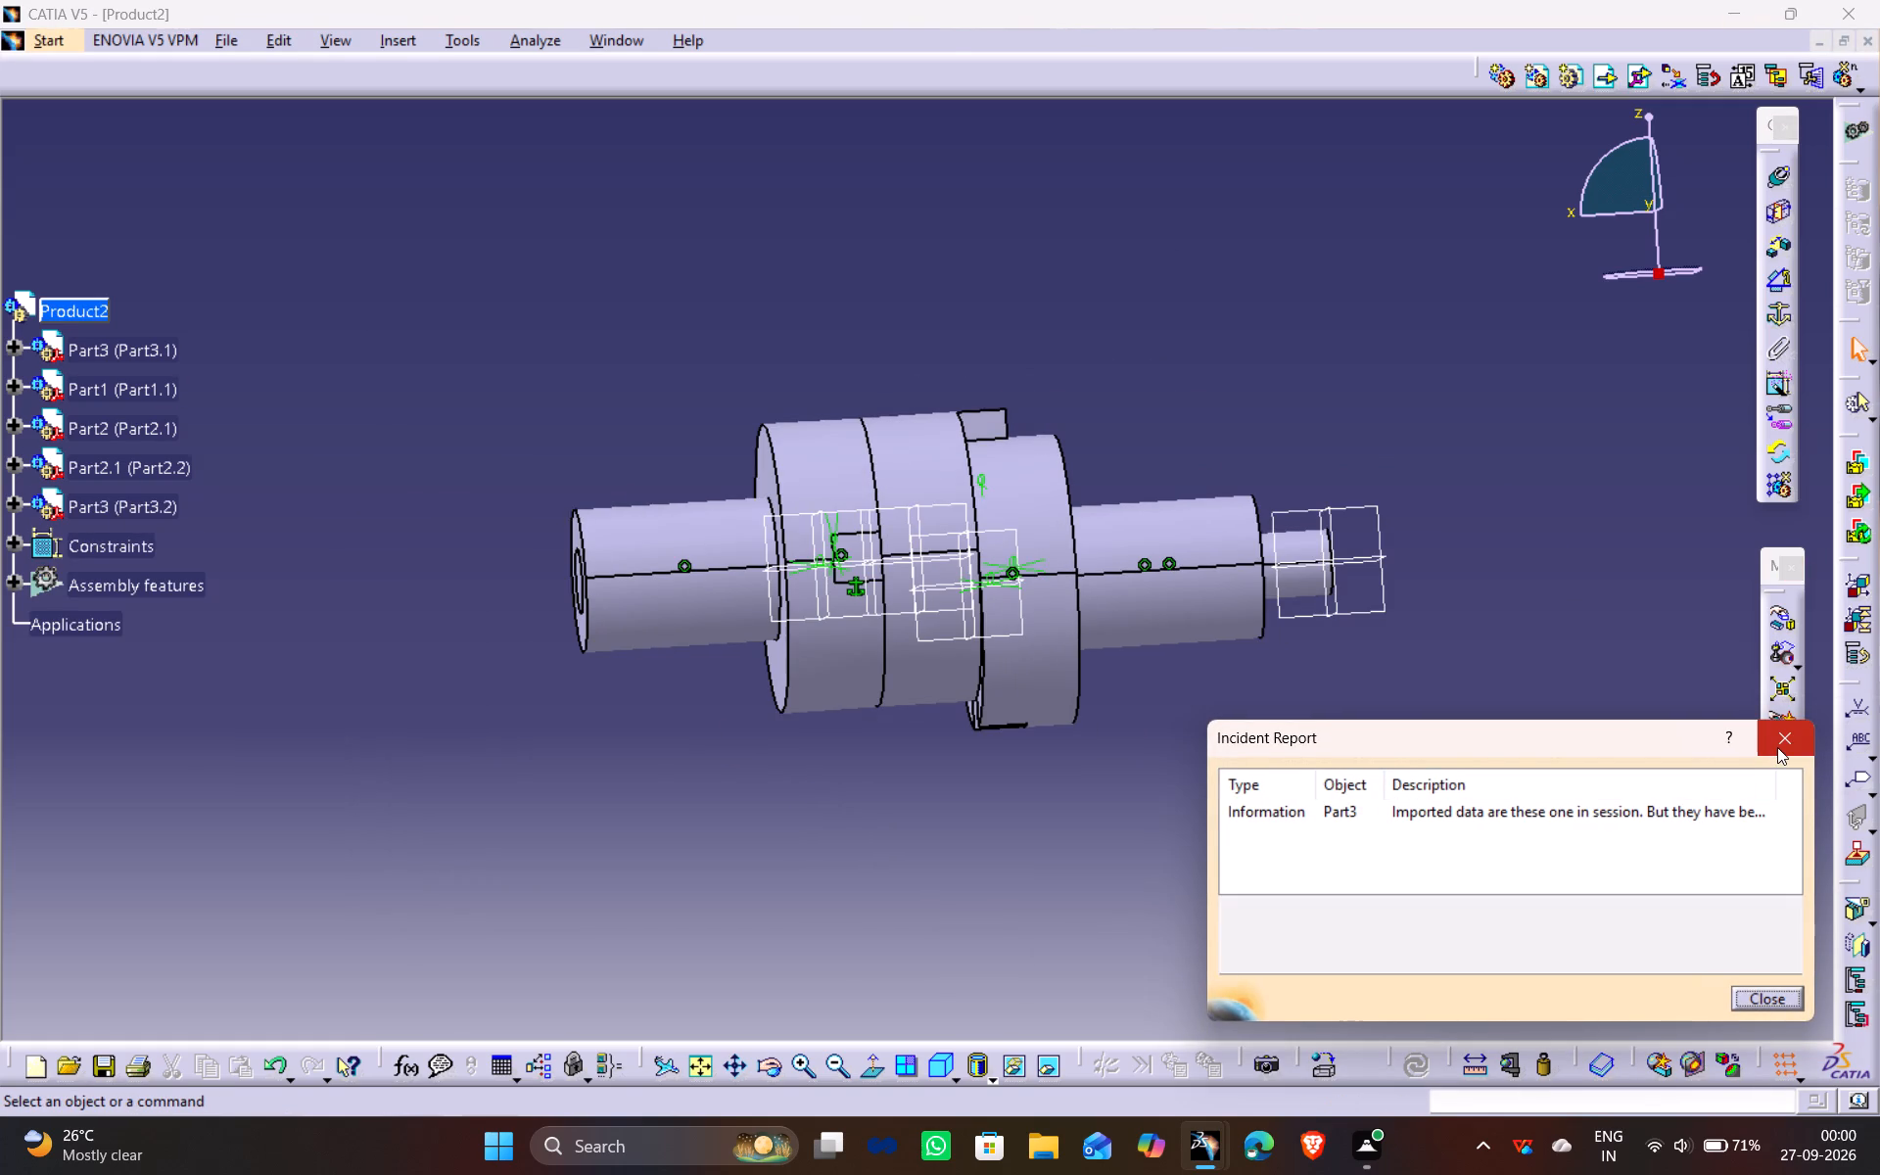
click(1777, 746)
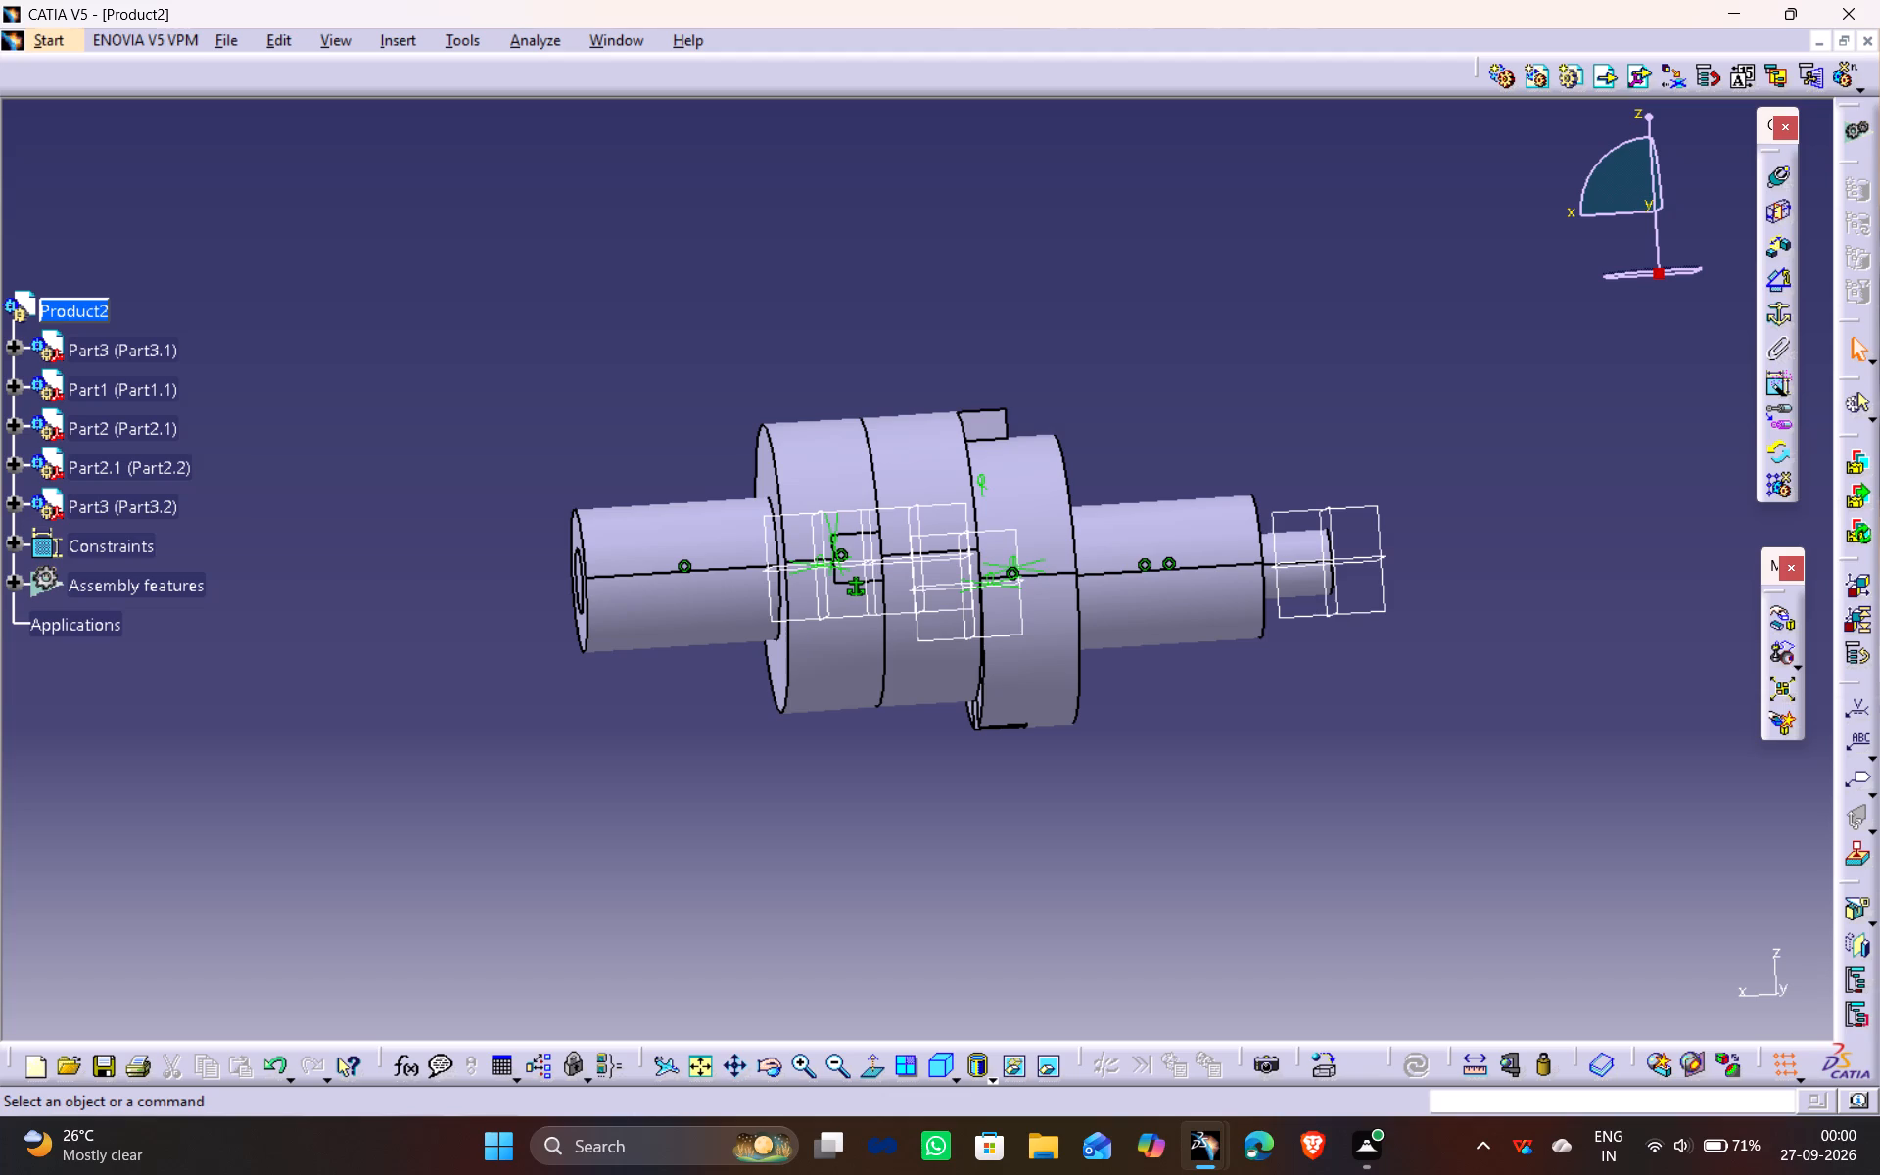
Move the newly inserted pin along the X axis until it lies clear beyond the open end of the hub without a pin.
click(72, 498)
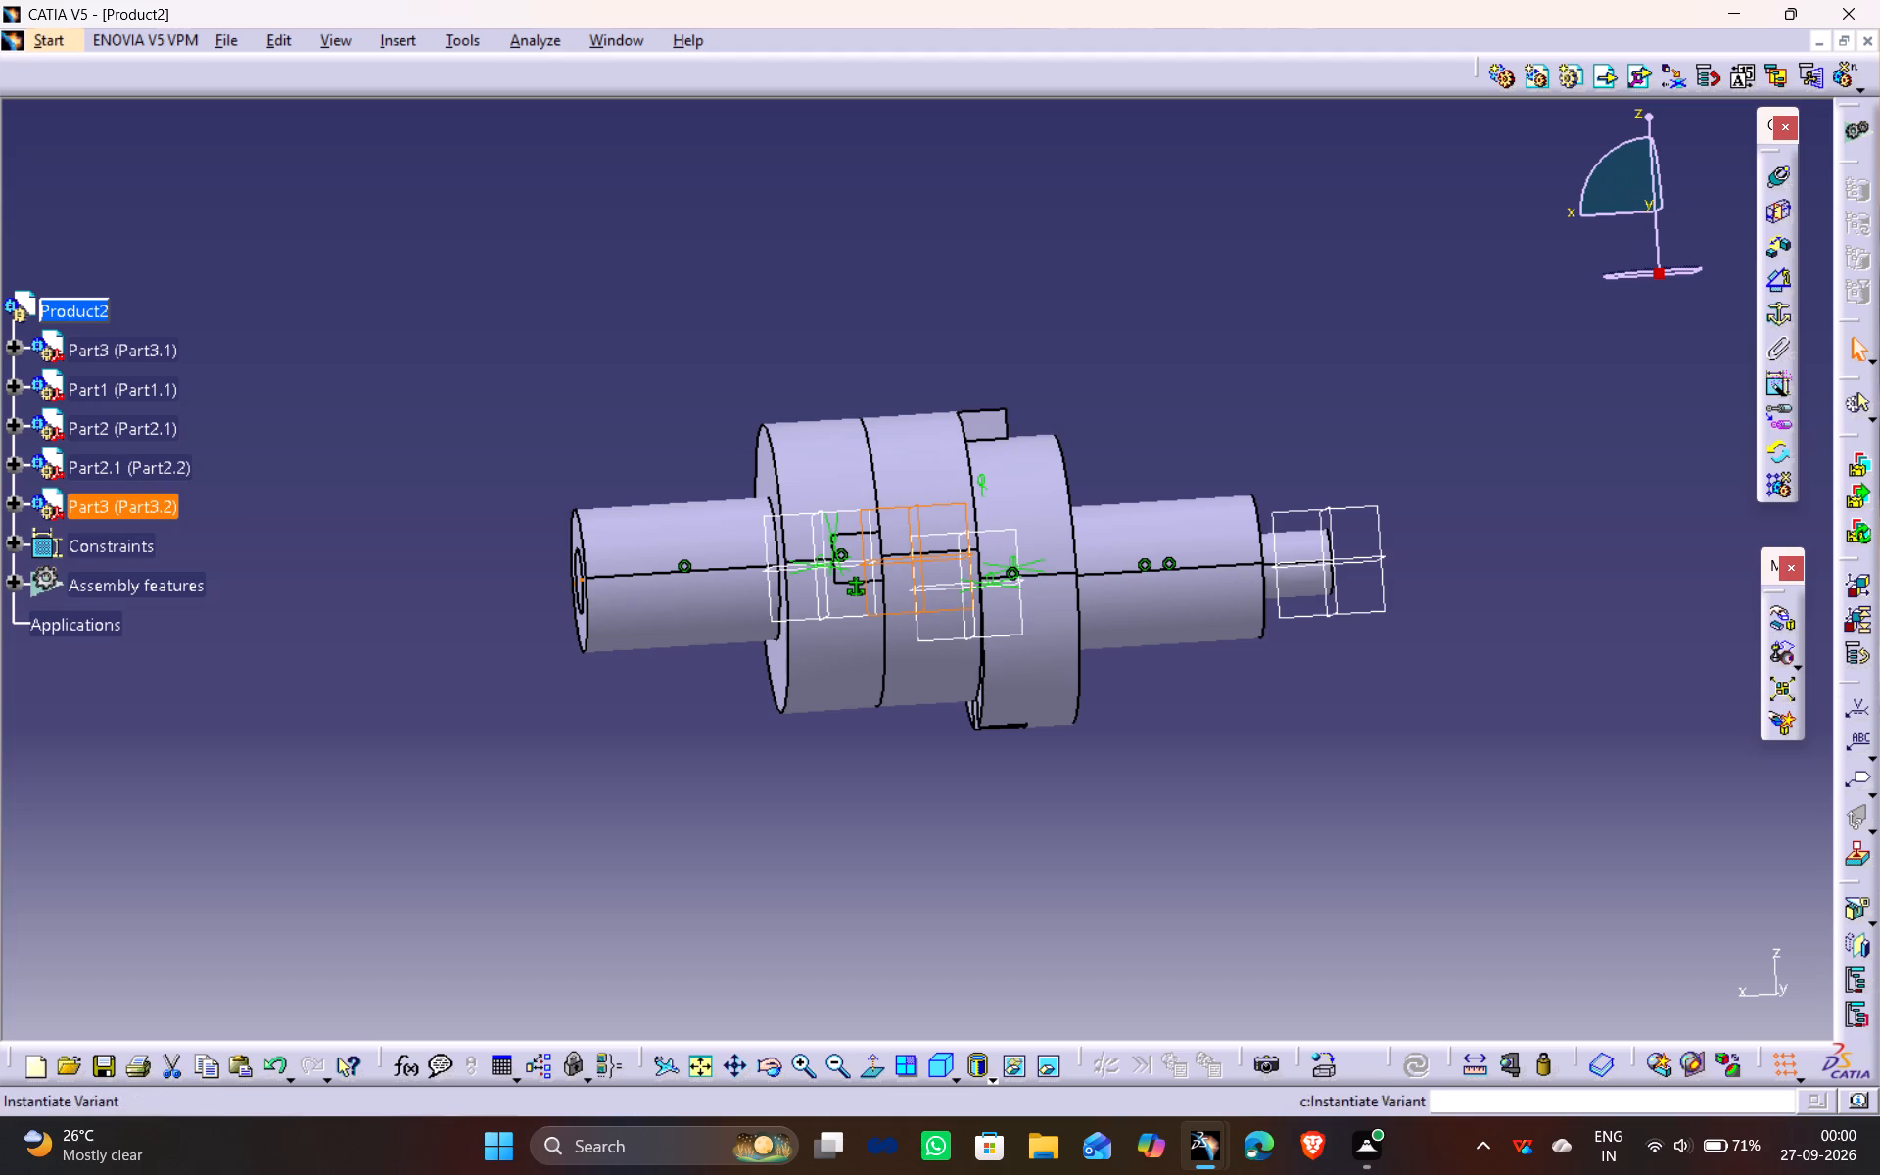
click(1770, 613)
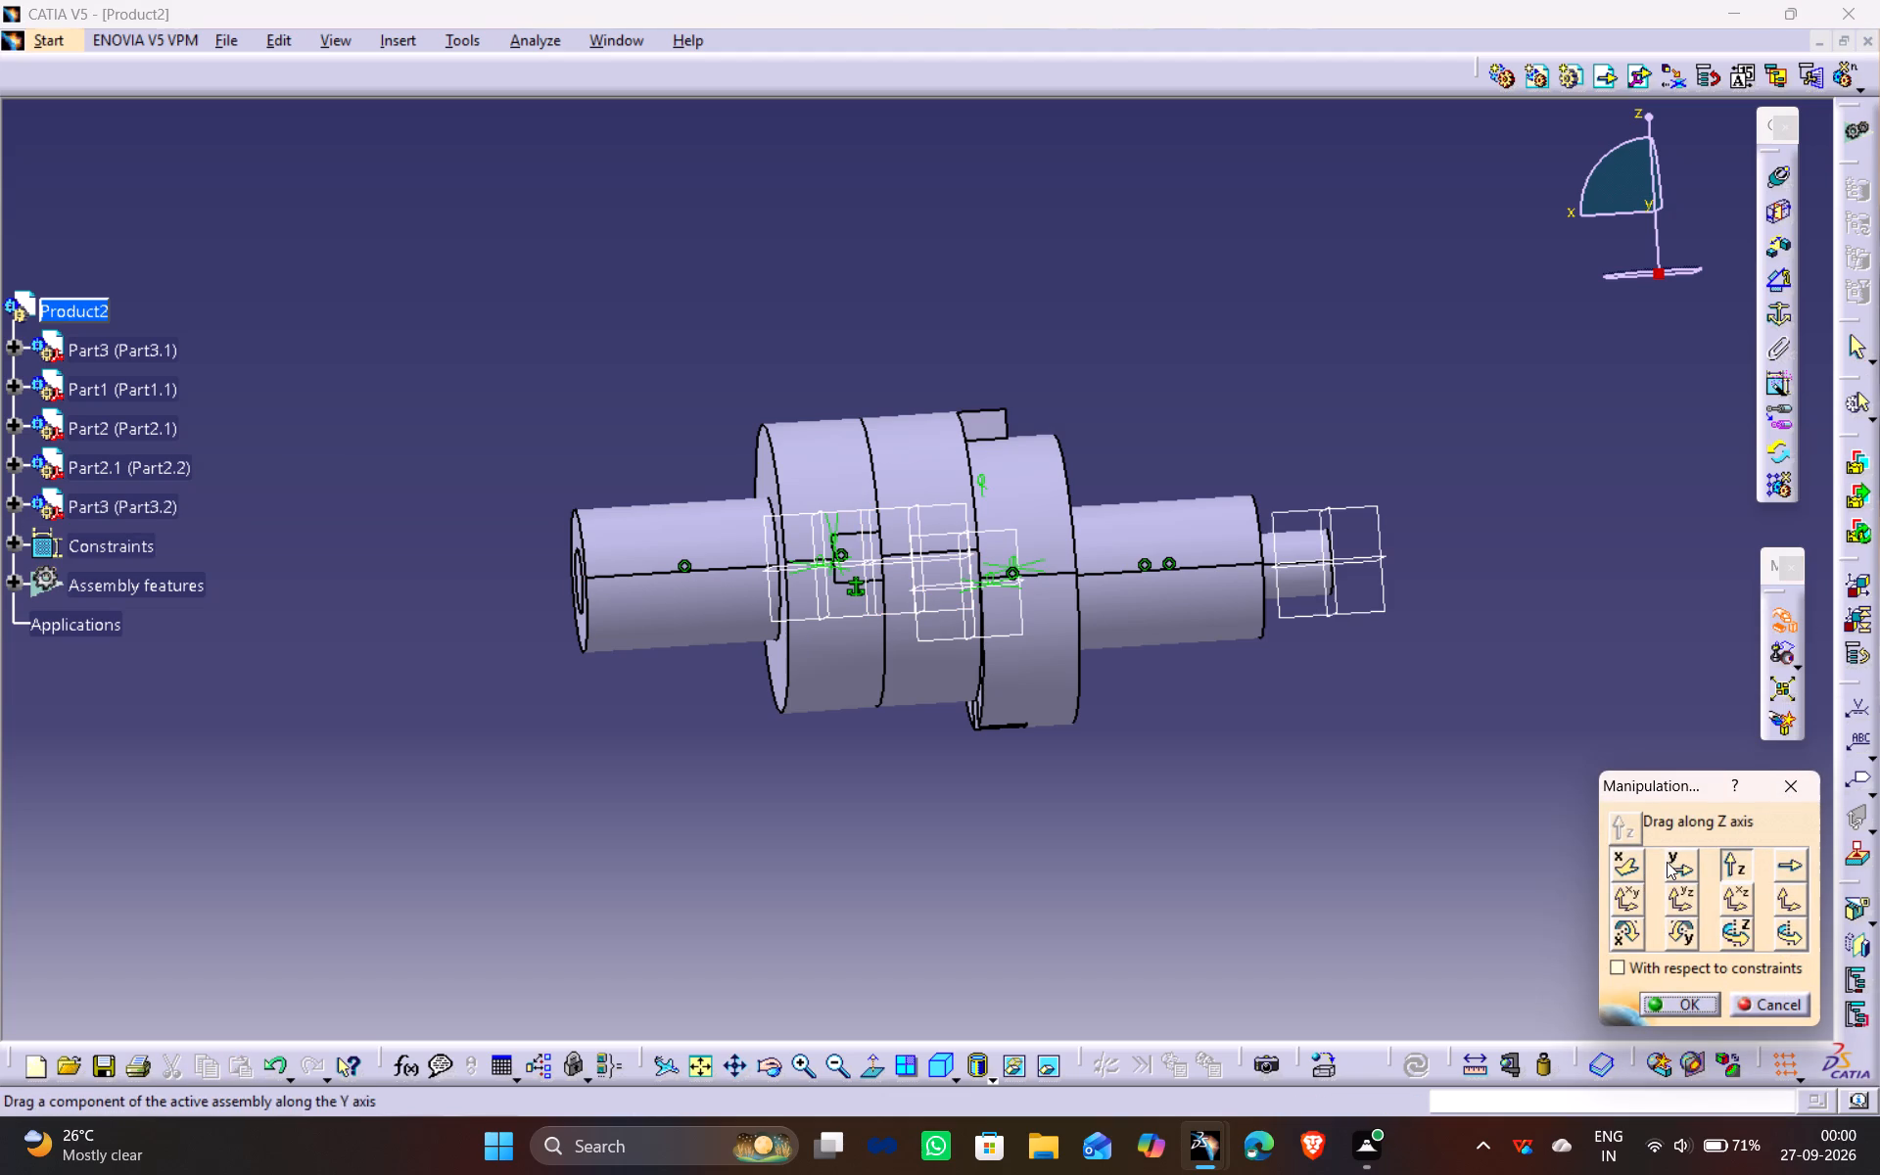
click(1619, 863)
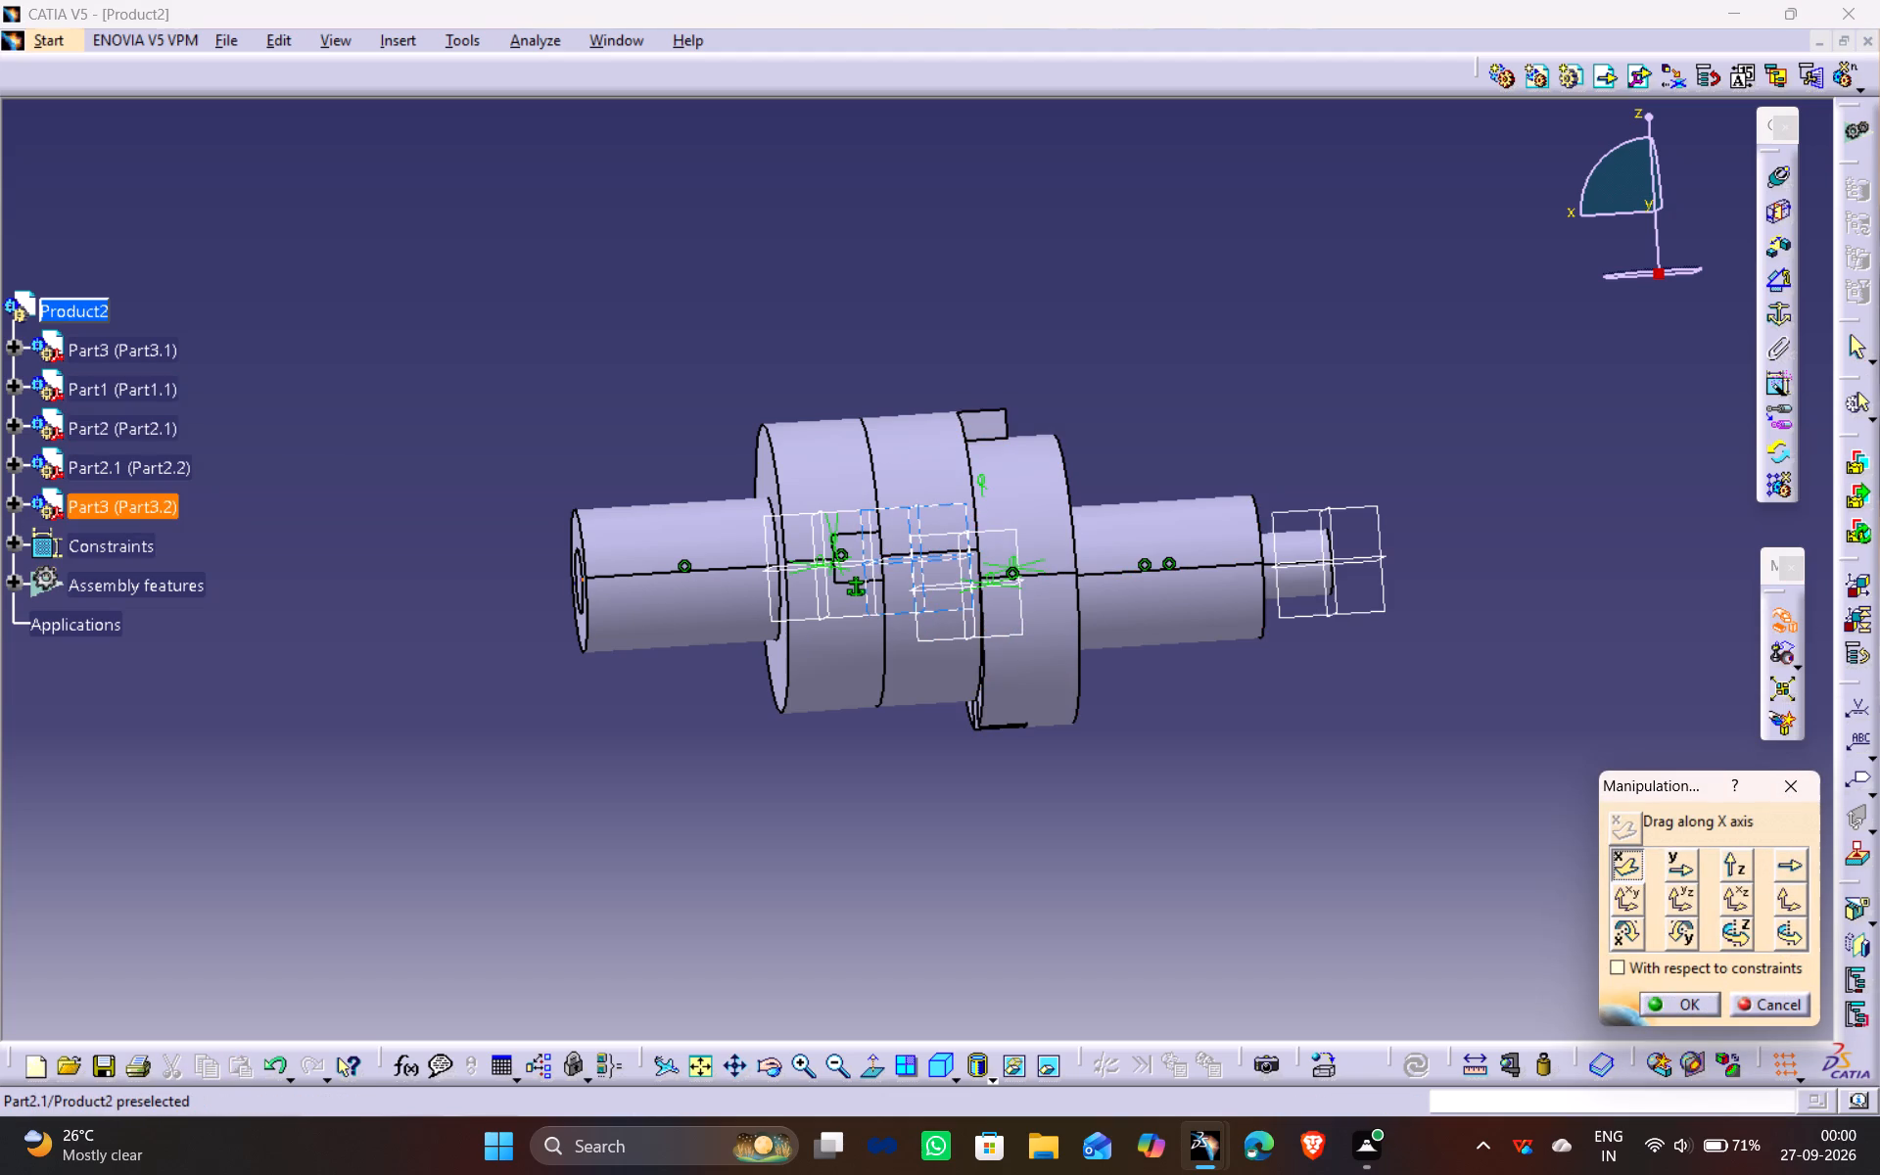
drag(951, 507, 502, 583)
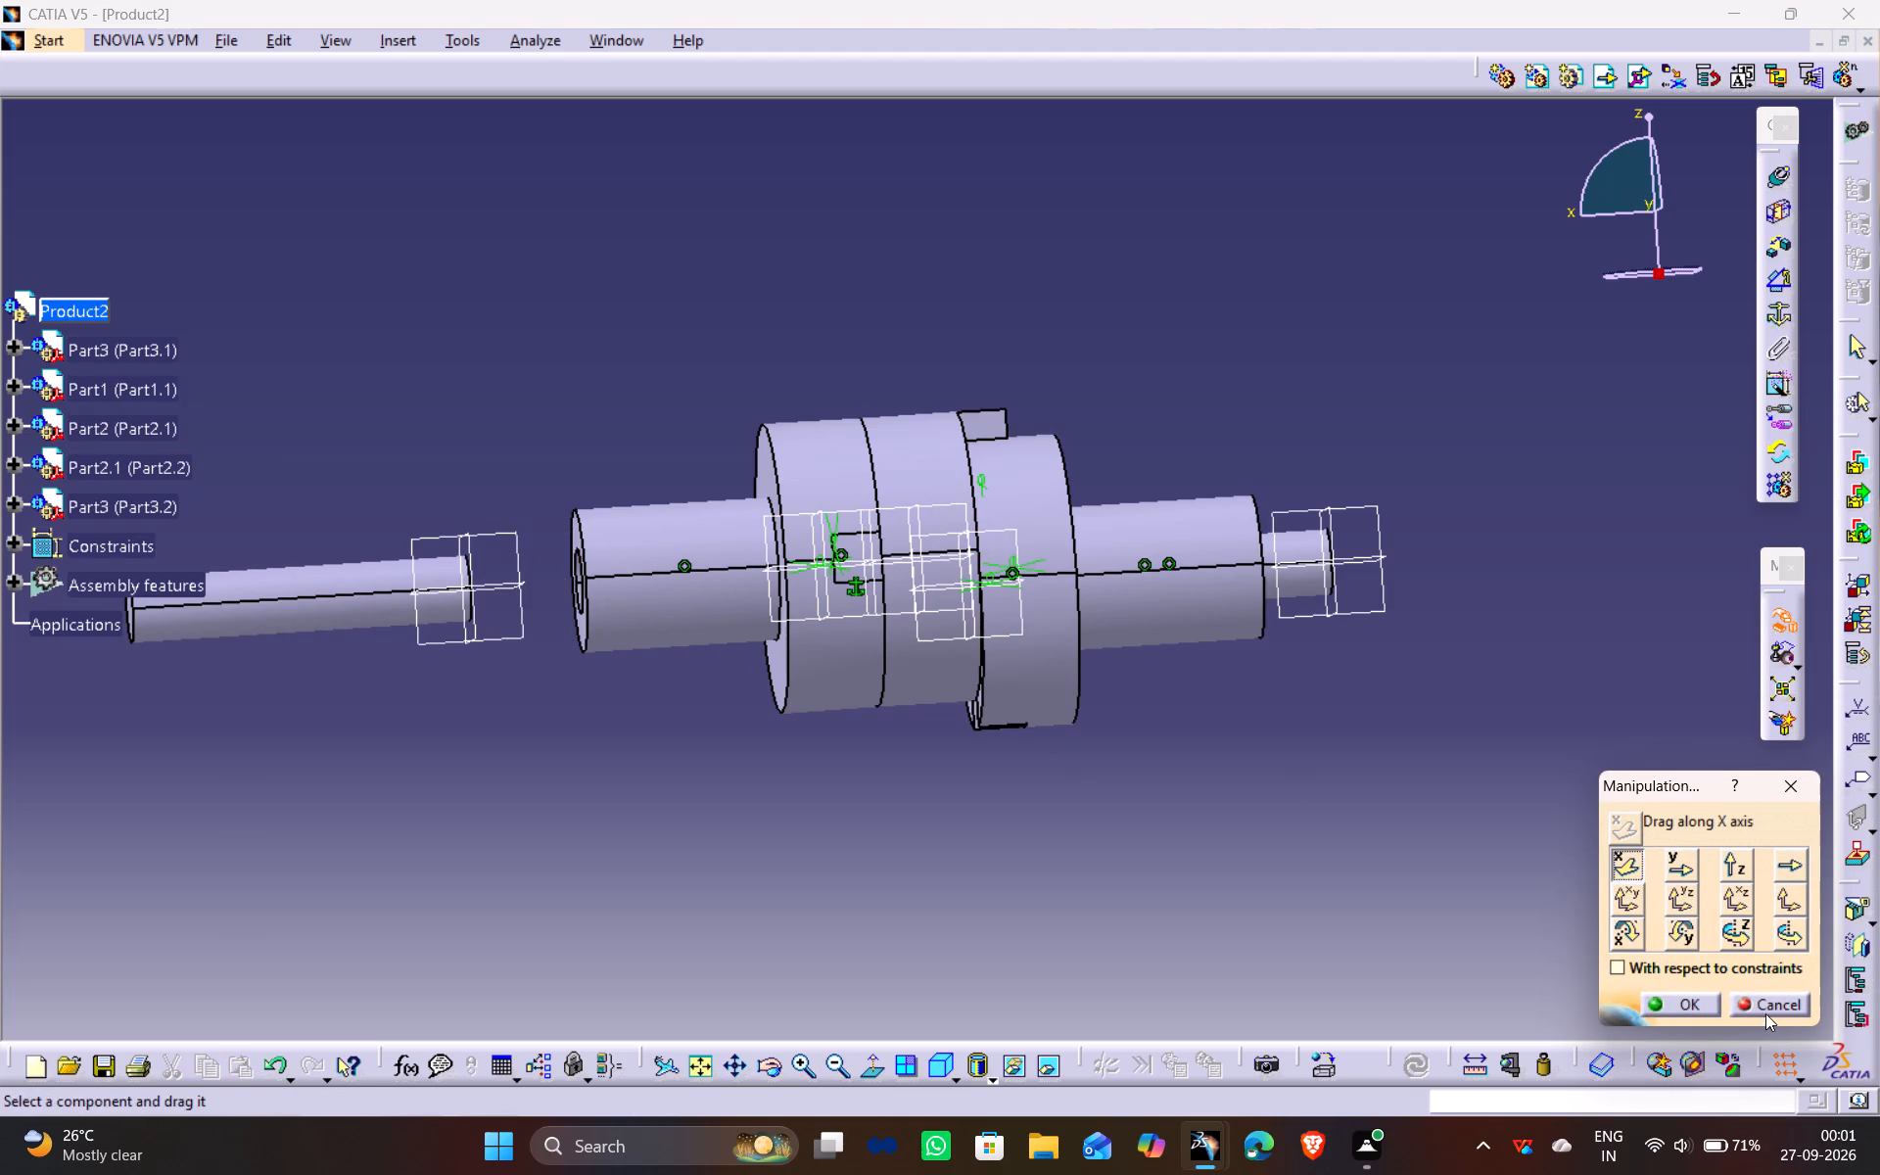
click(1678, 999)
Add a coincidence constraint between the new pin's axis and the bore axis of the Part2.1 (Part2.2) hub.
middle_drag(597, 802, 776, 751)
drag(594, 800, 776, 751)
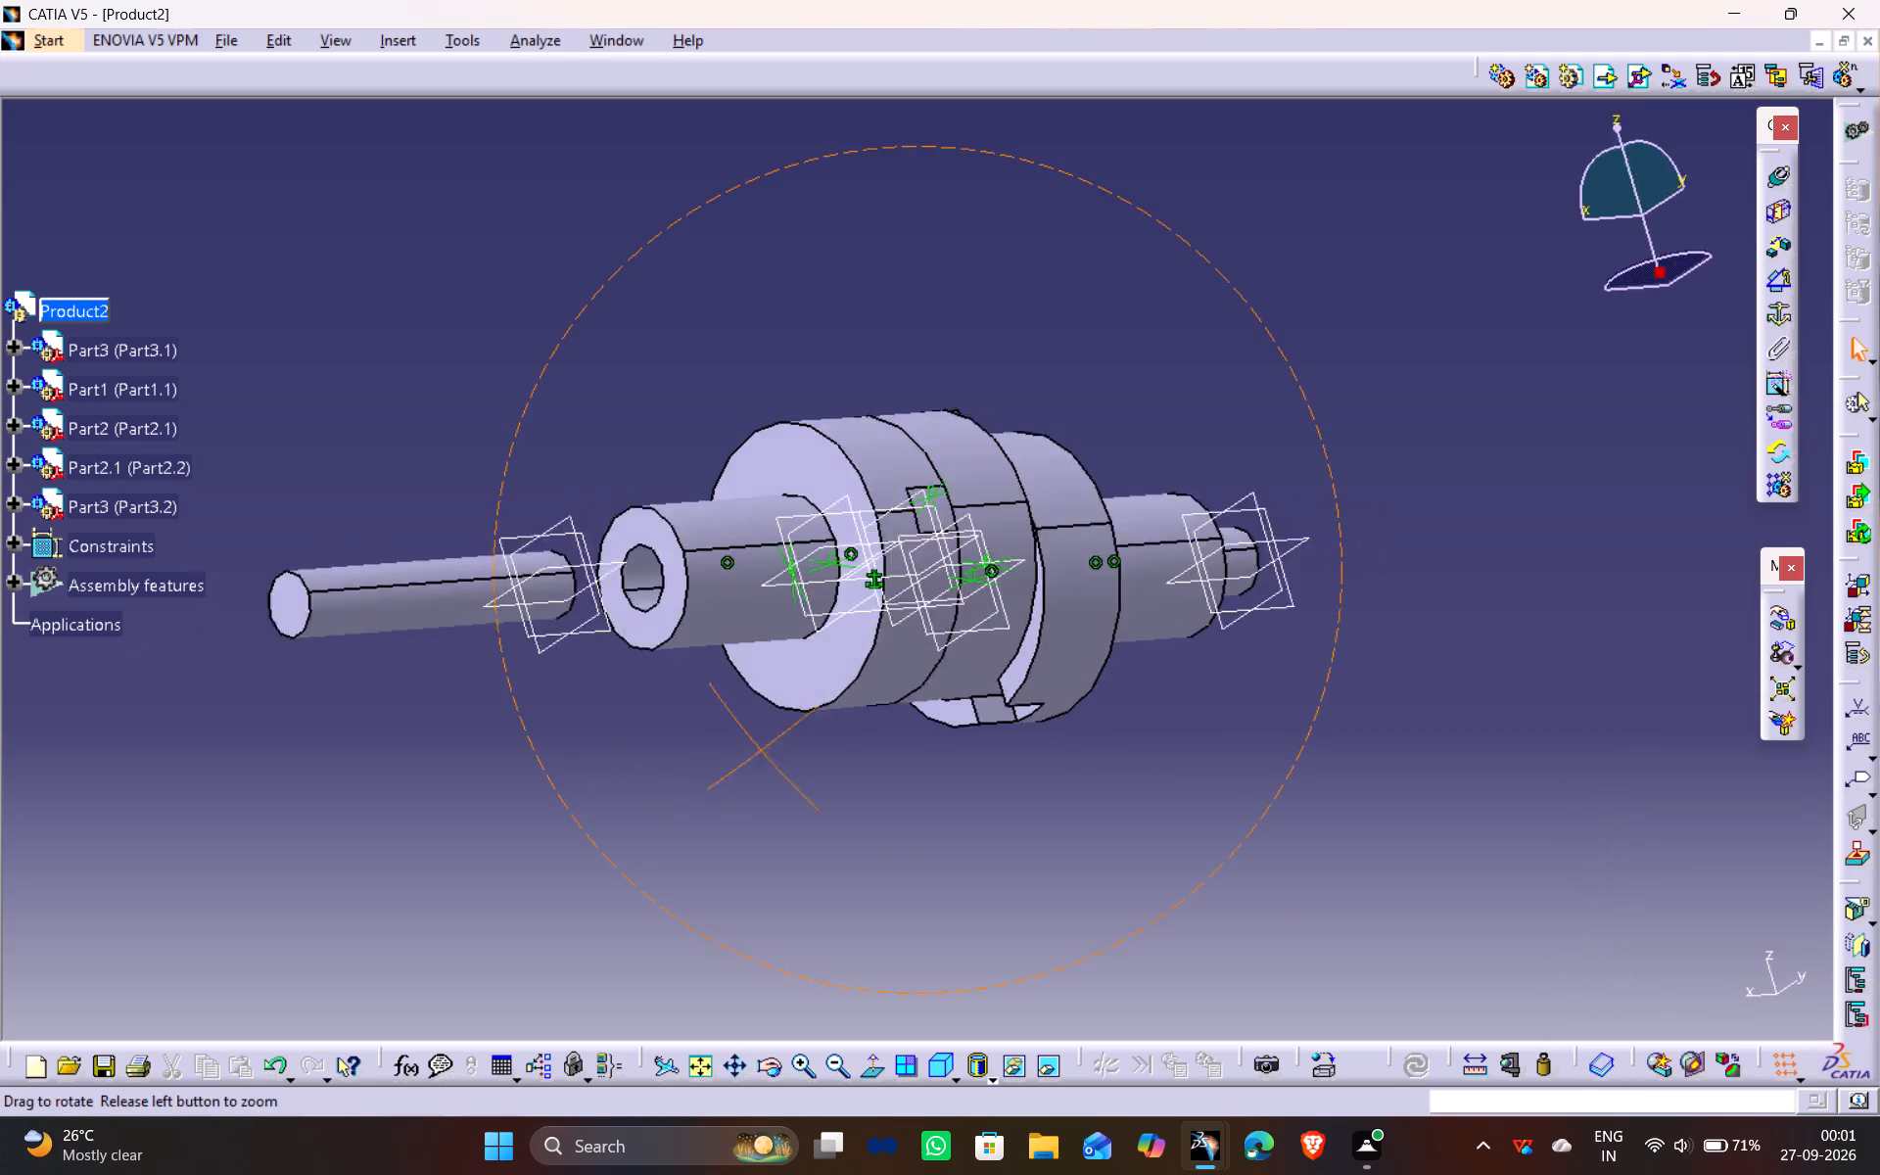
drag(776, 751, 871, 762)
middle_drag(776, 751, 877, 757)
click(1765, 180)
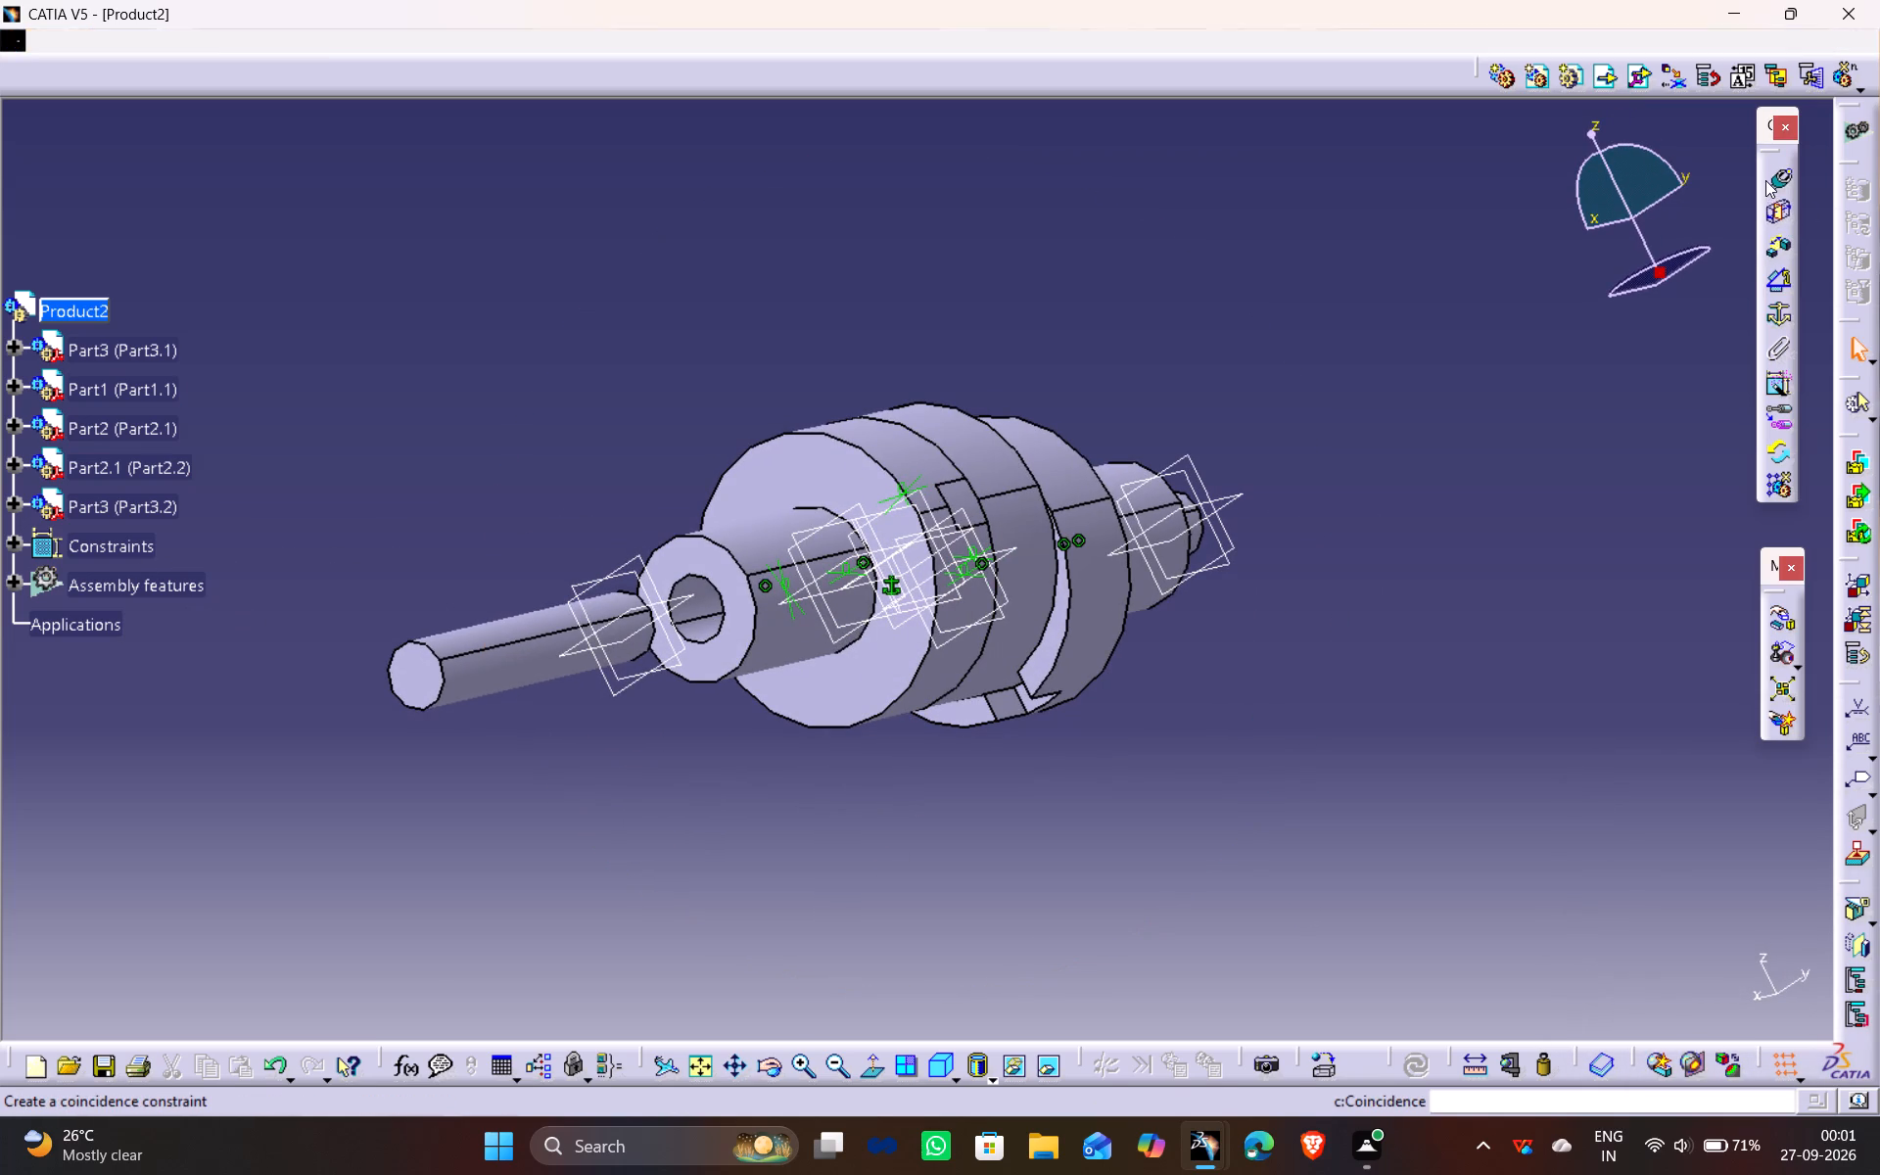
click(467, 657)
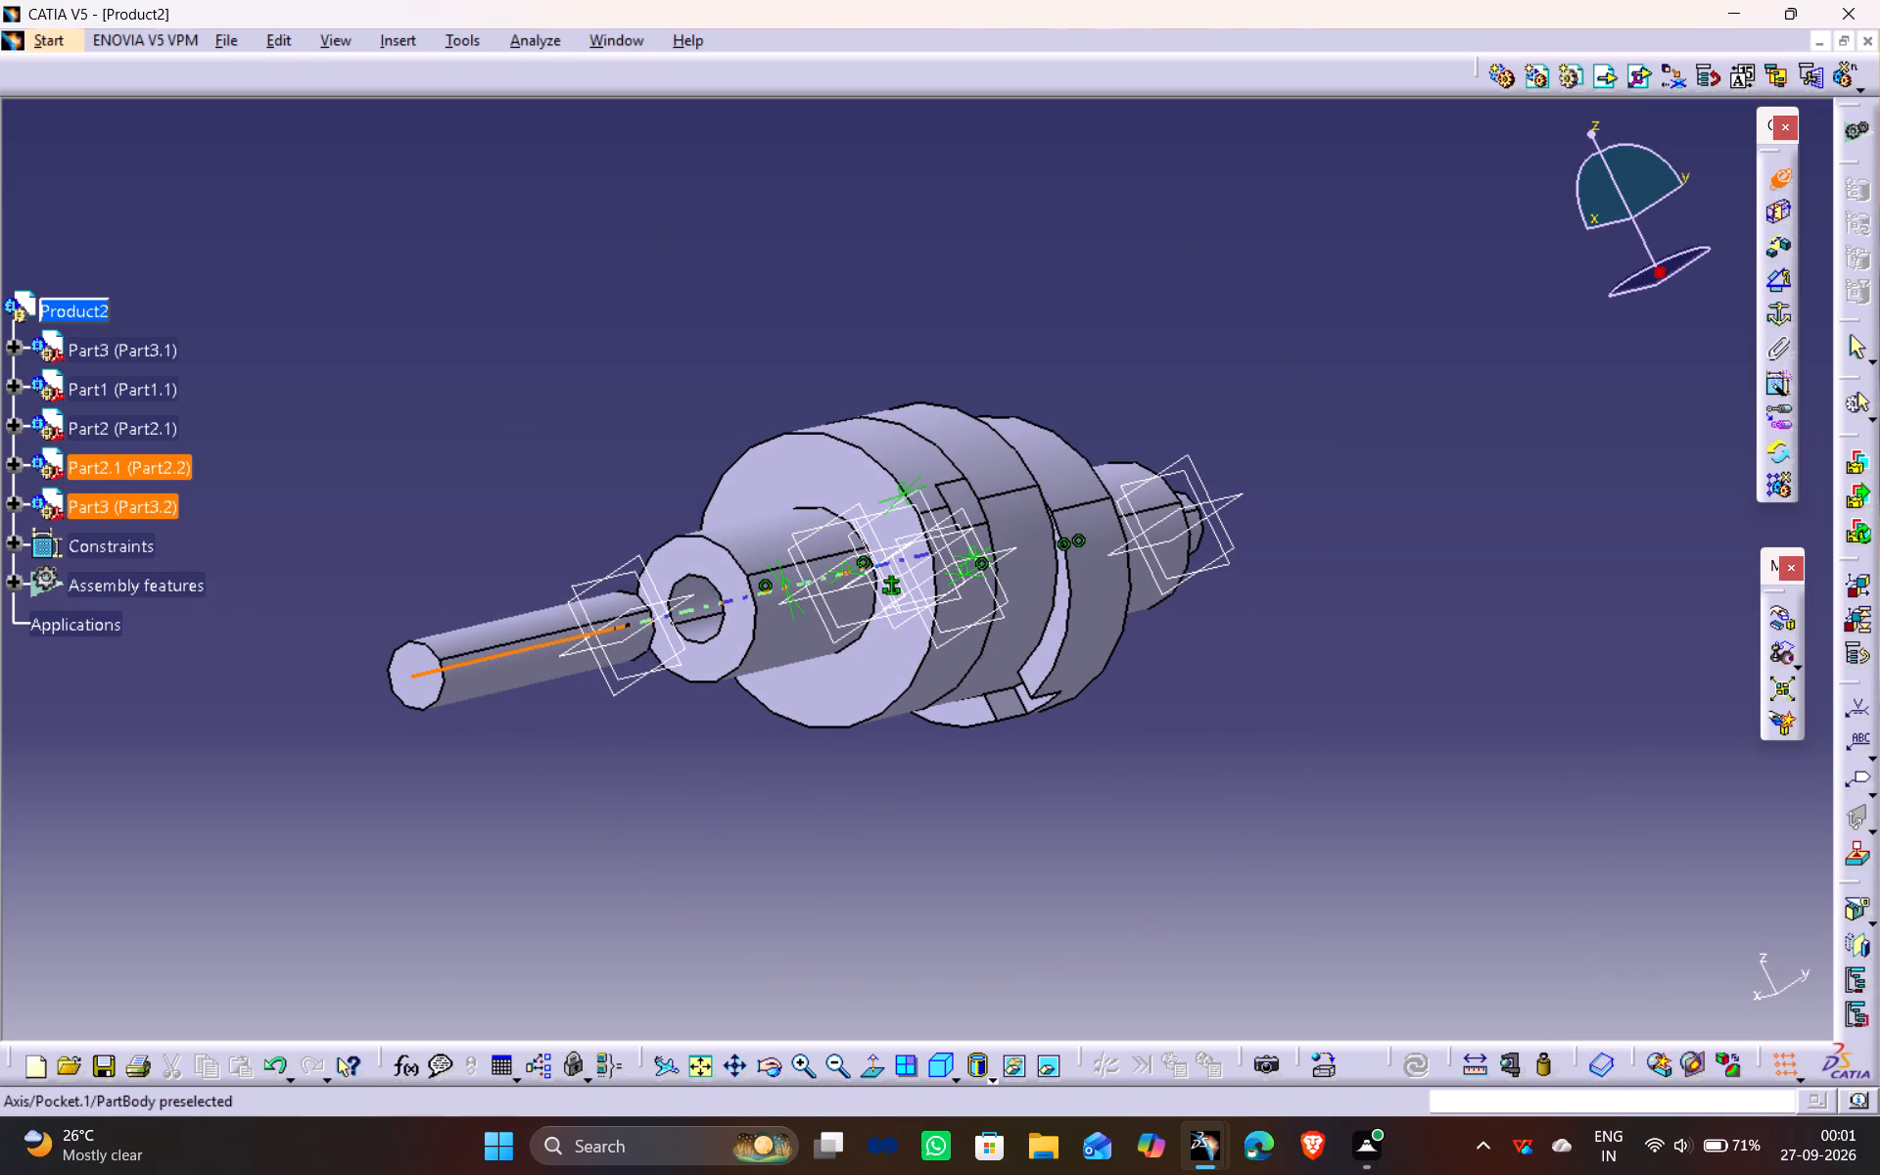
click(706, 605)
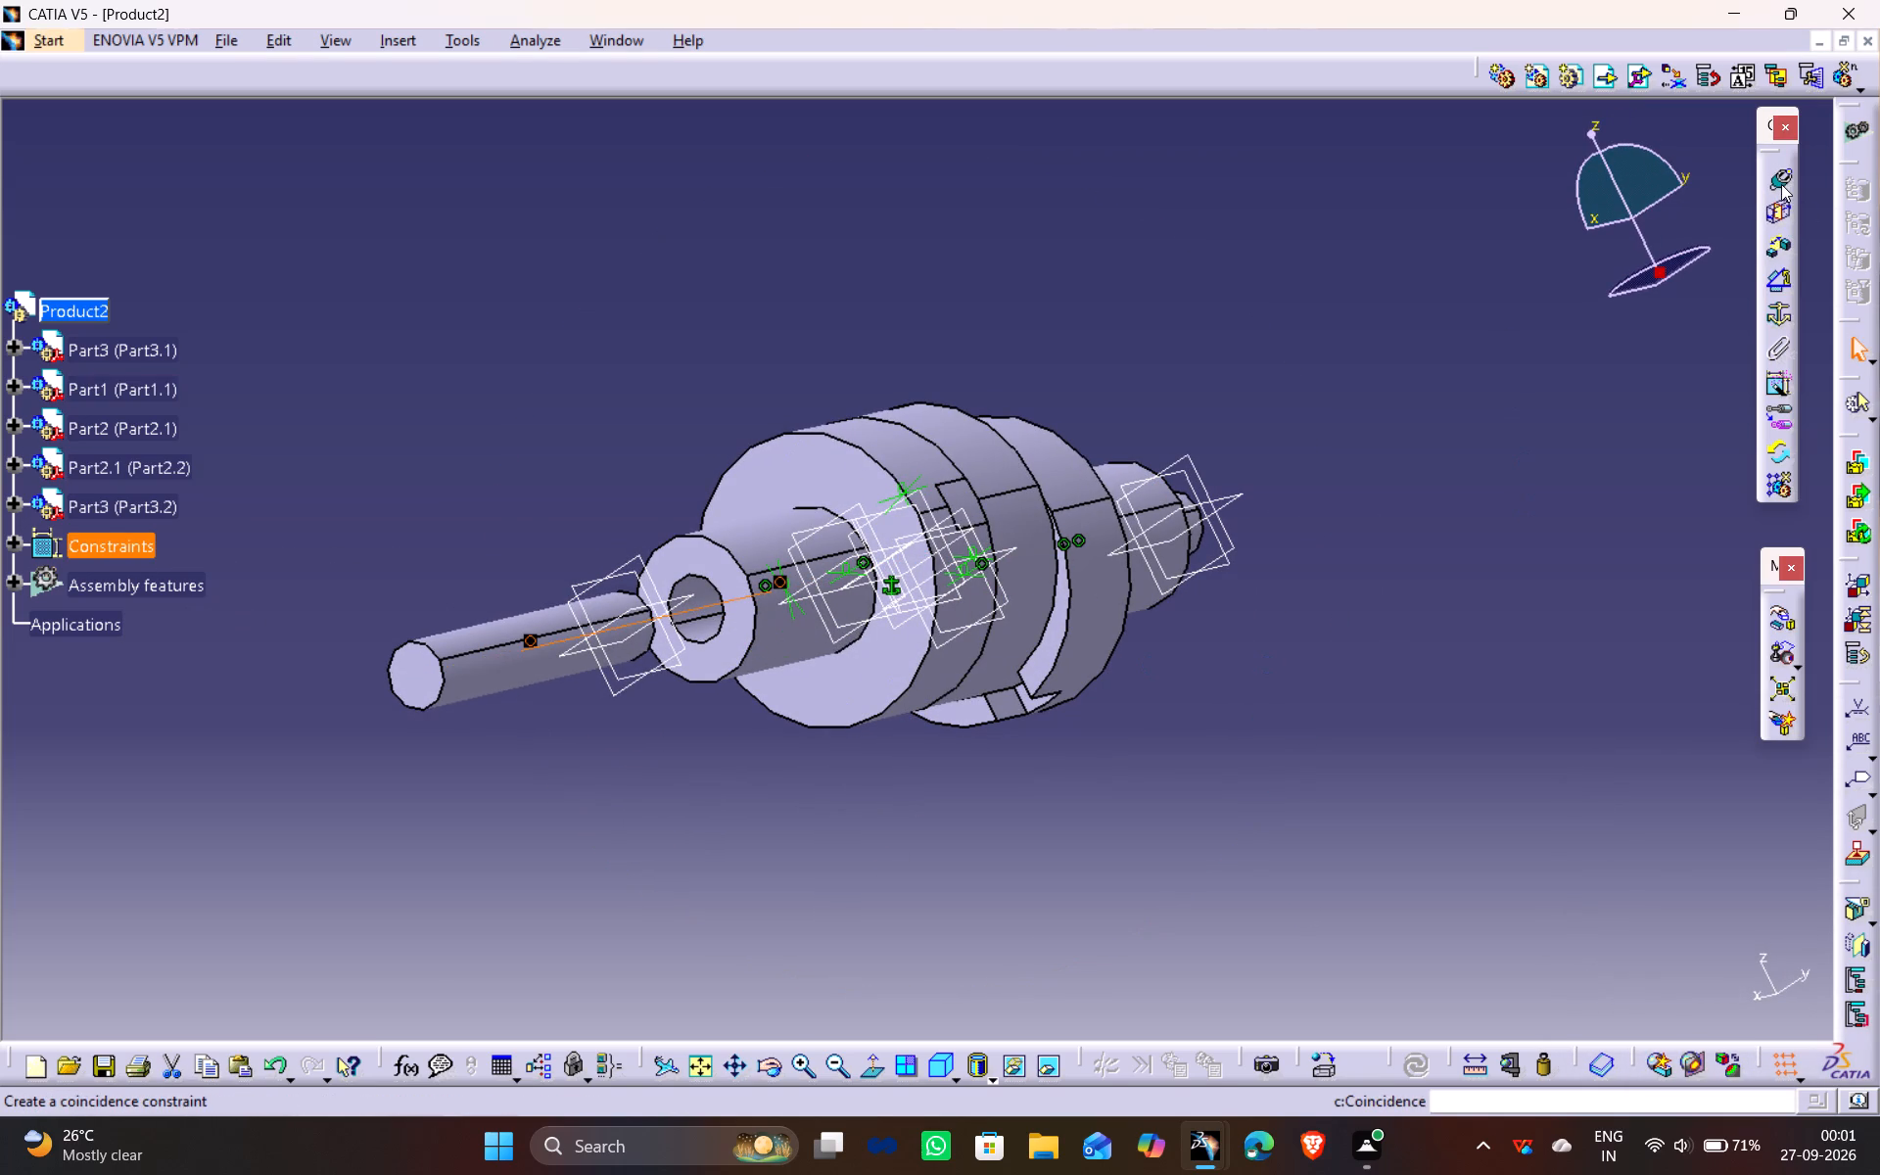
Add a 0 mm offset constraint between the new pin's hub-facing end face and the circular Part2 (Part2.1) face inside the bore, and update the assembly.
click(1780, 245)
middle_drag(678, 649, 332, 725)
drag(676, 647, 335, 728)
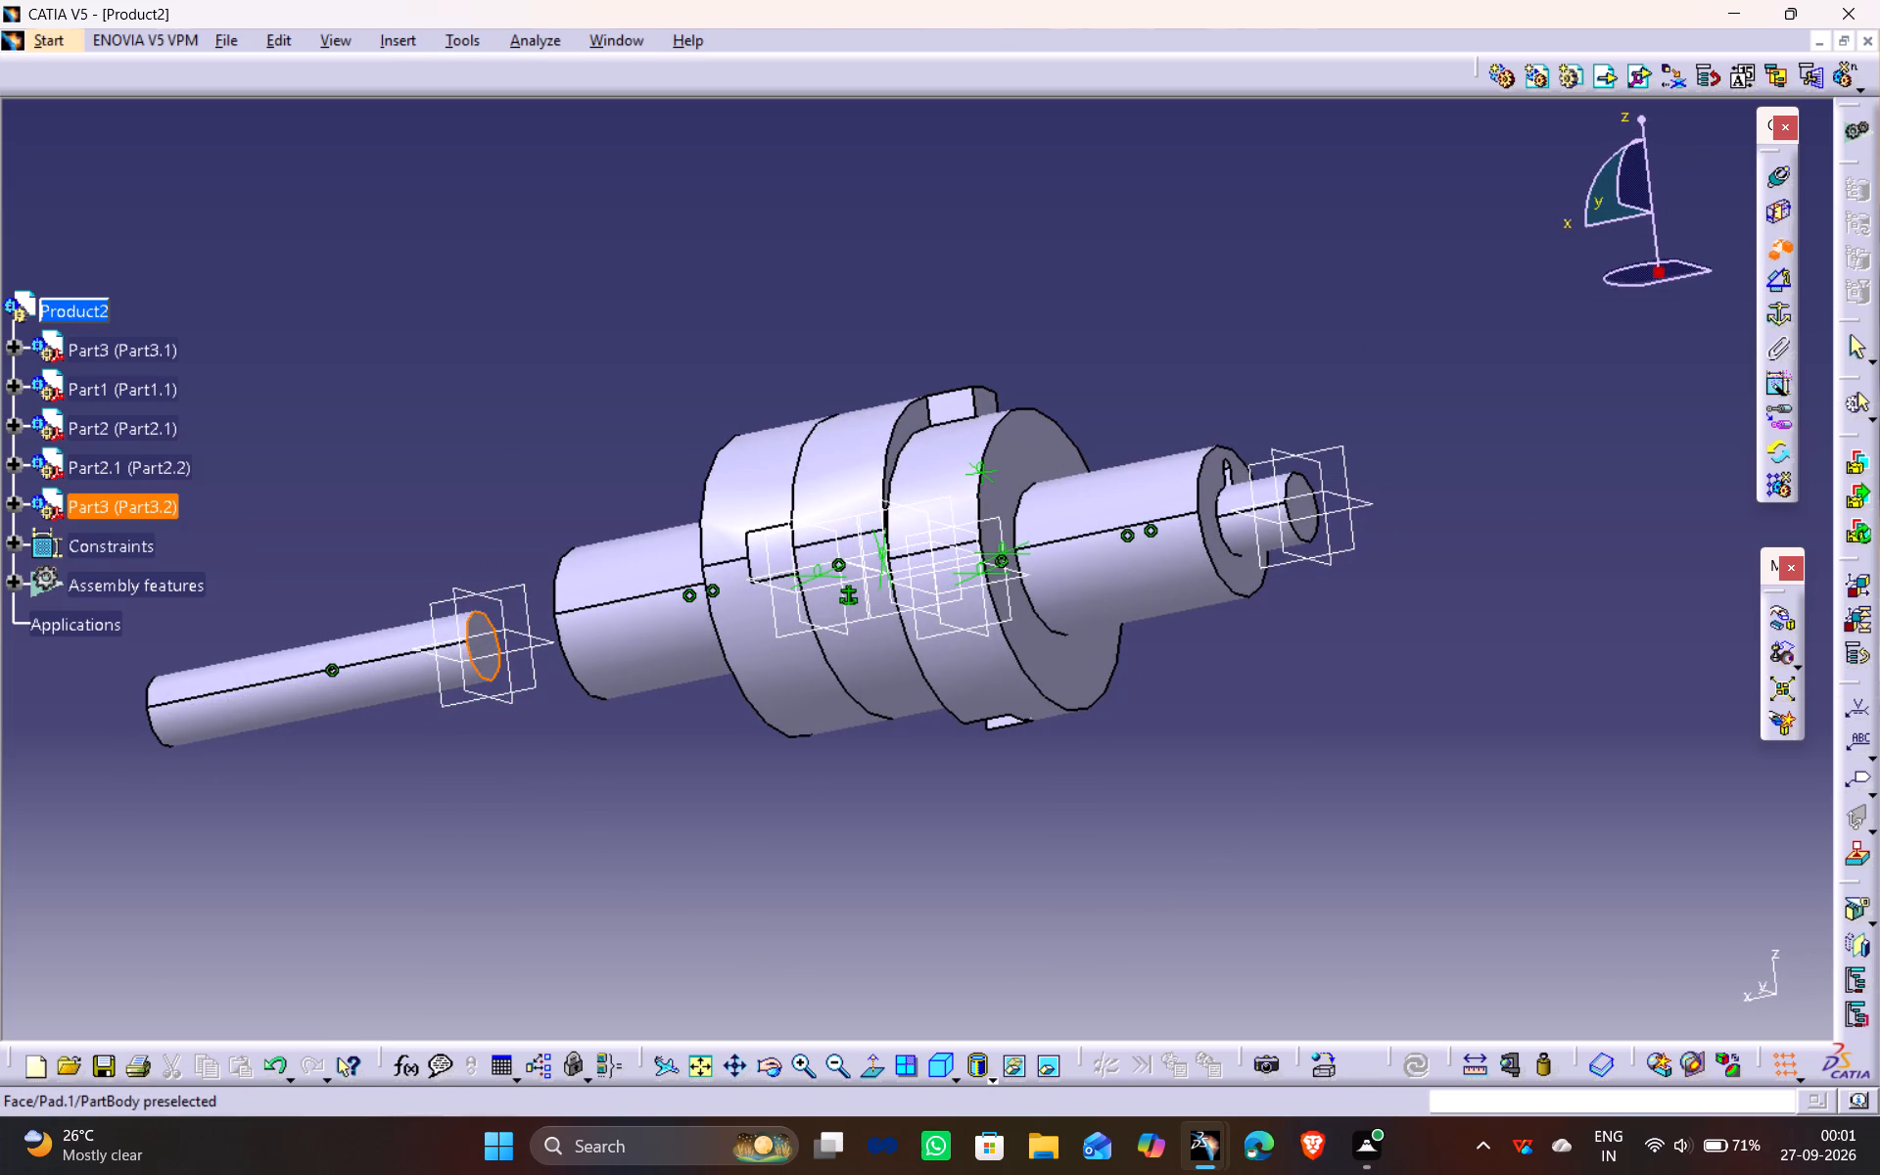
click(486, 666)
middle_drag(289, 489, 1069, 487)
drag(296, 490, 1069, 487)
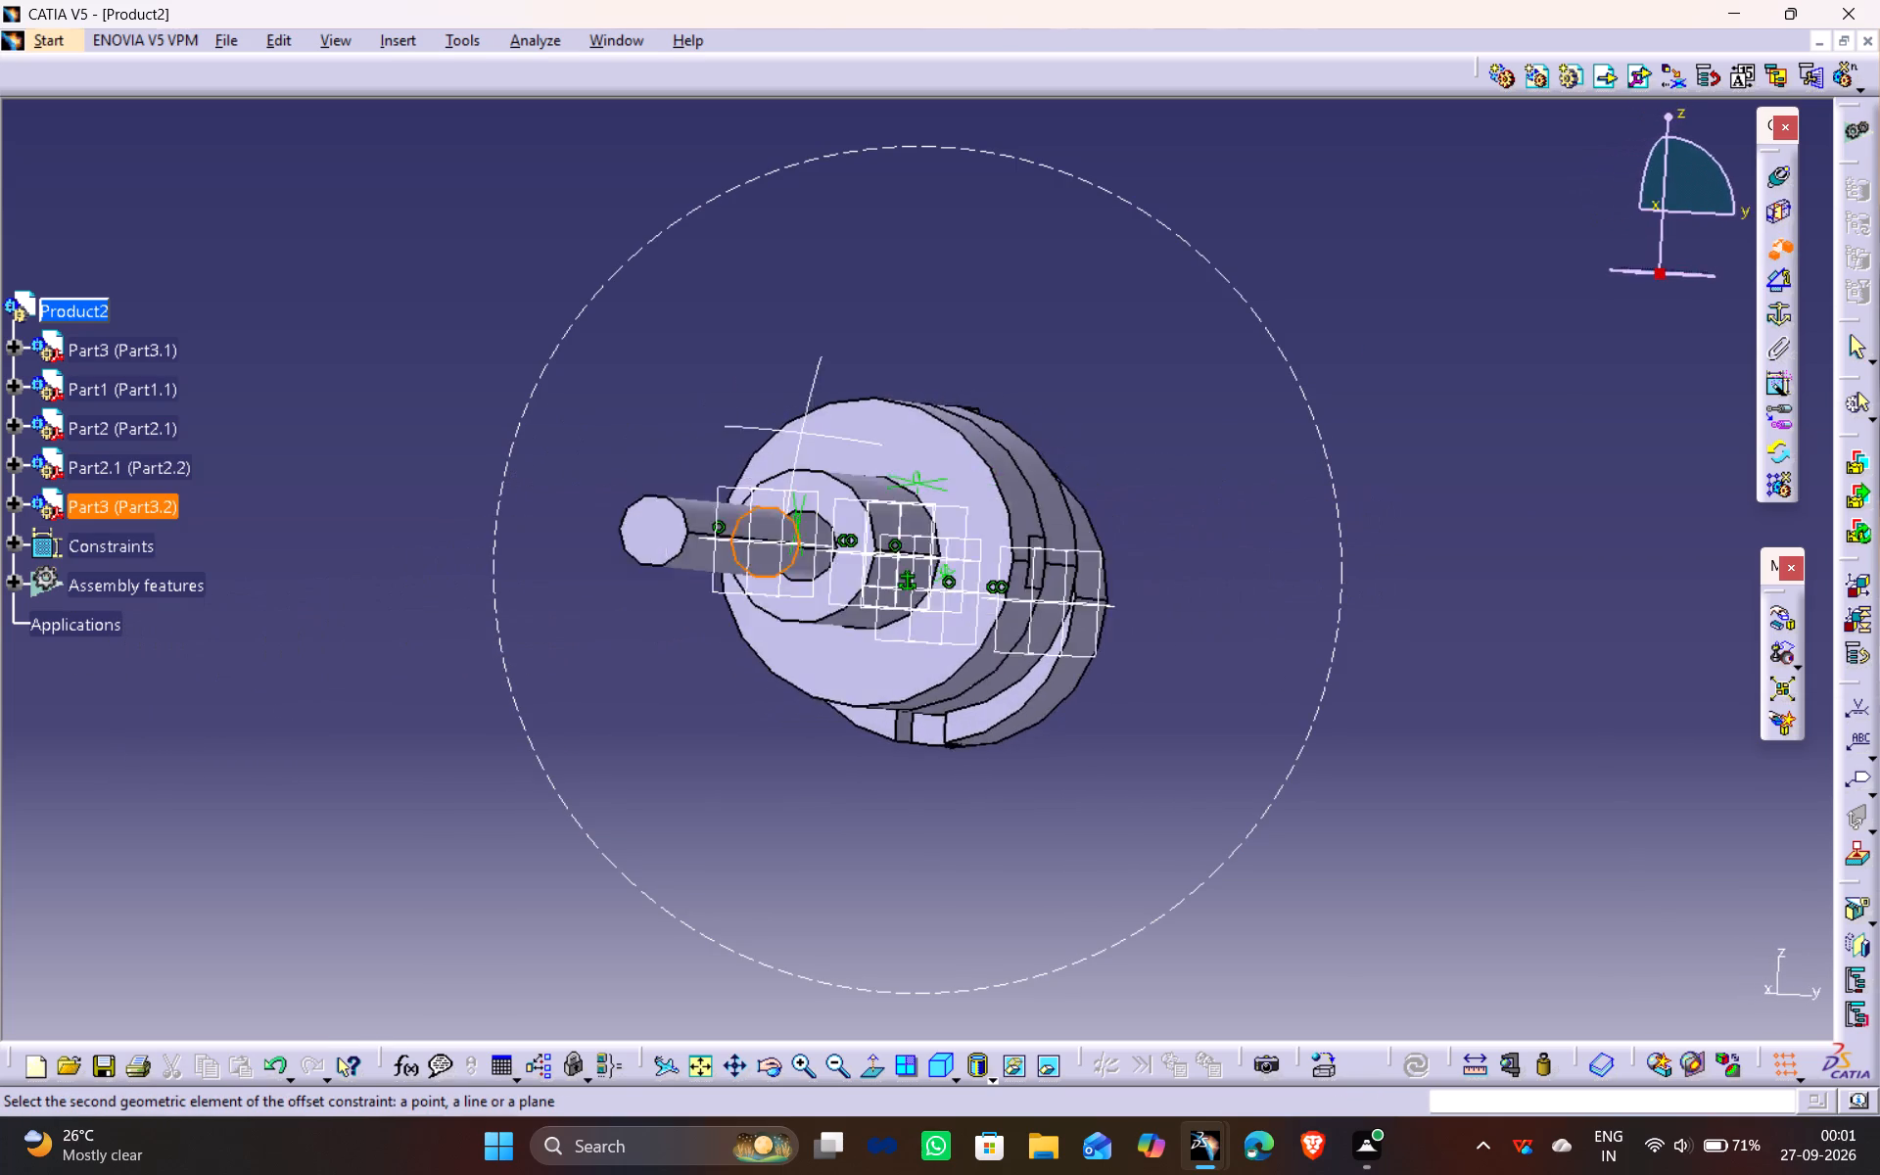
drag(1069, 487, 1120, 496)
middle_drag(1069, 487, 1120, 496)
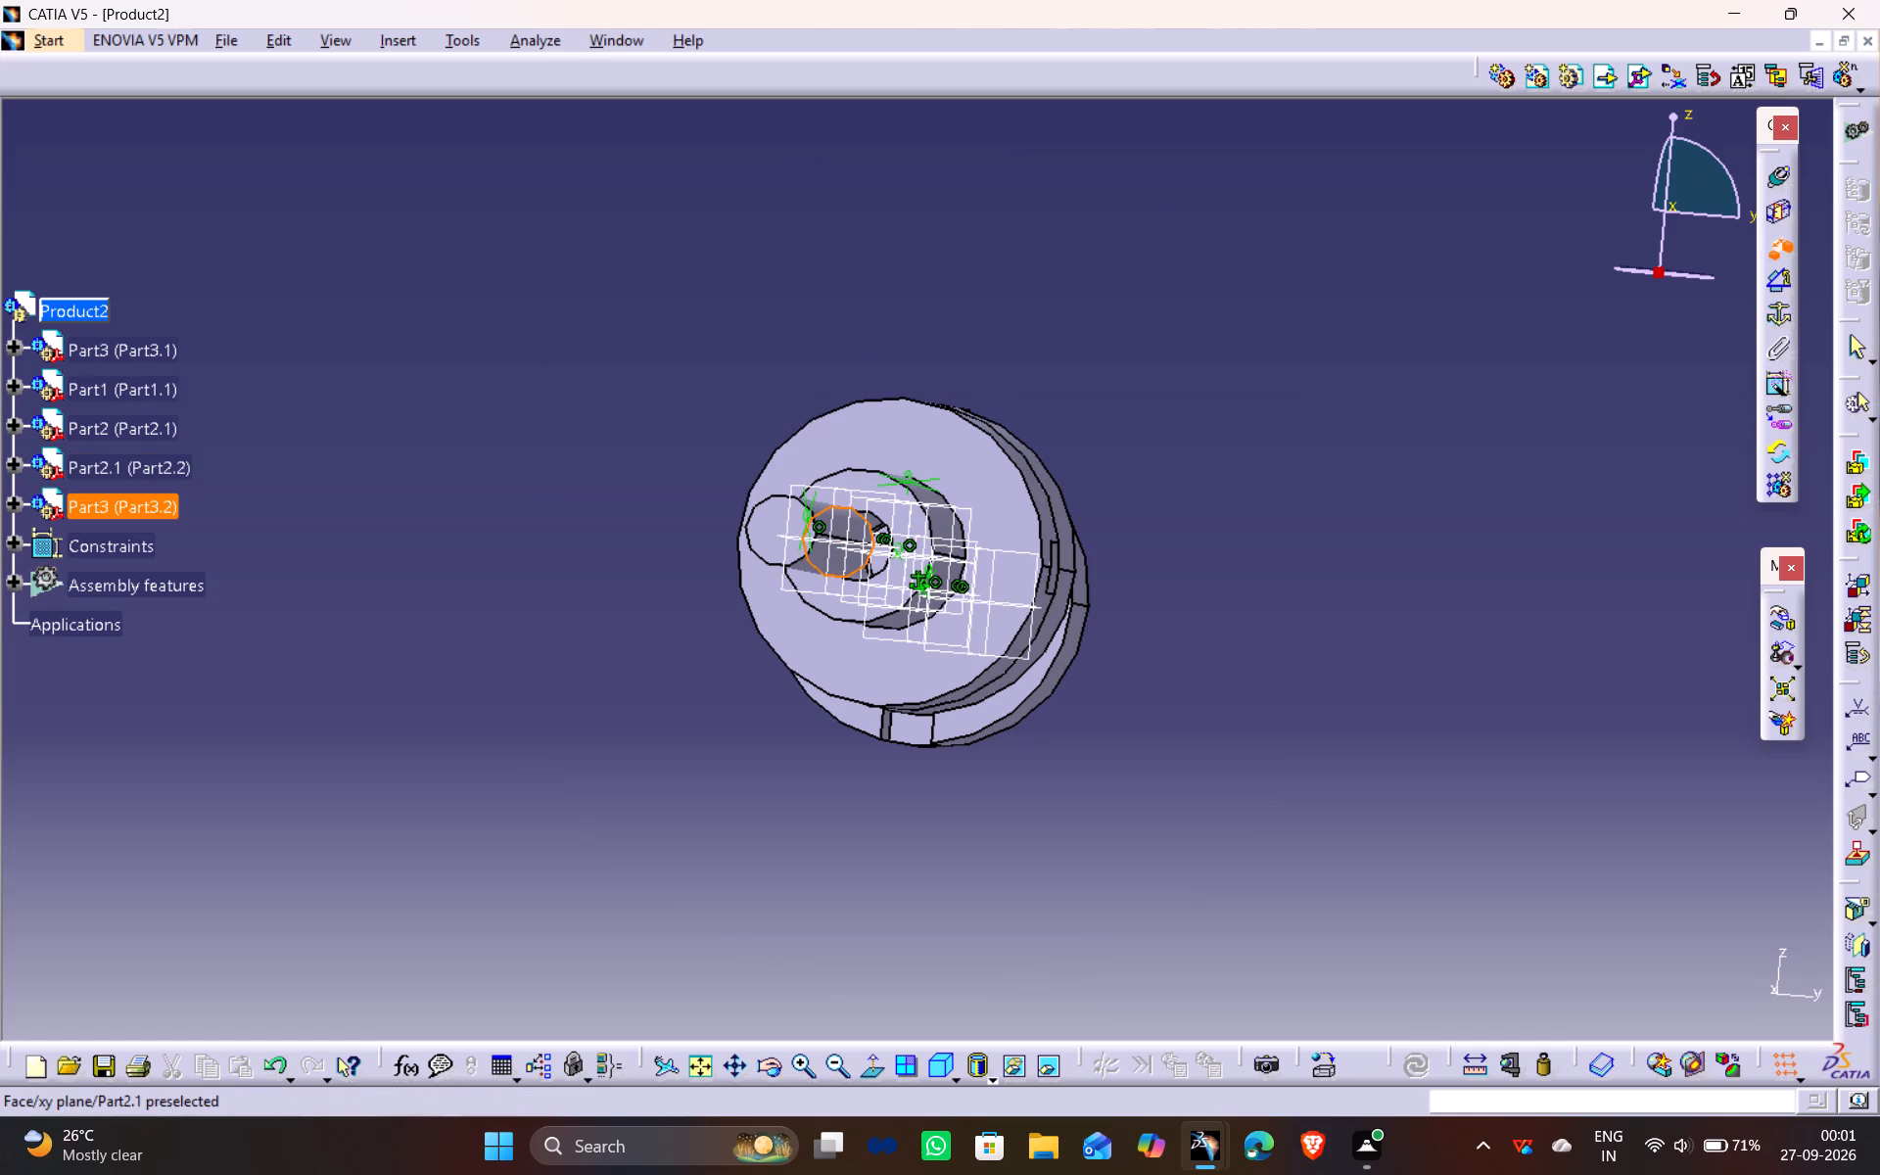
ctrl+middle_drag(863, 724, 856, 343)
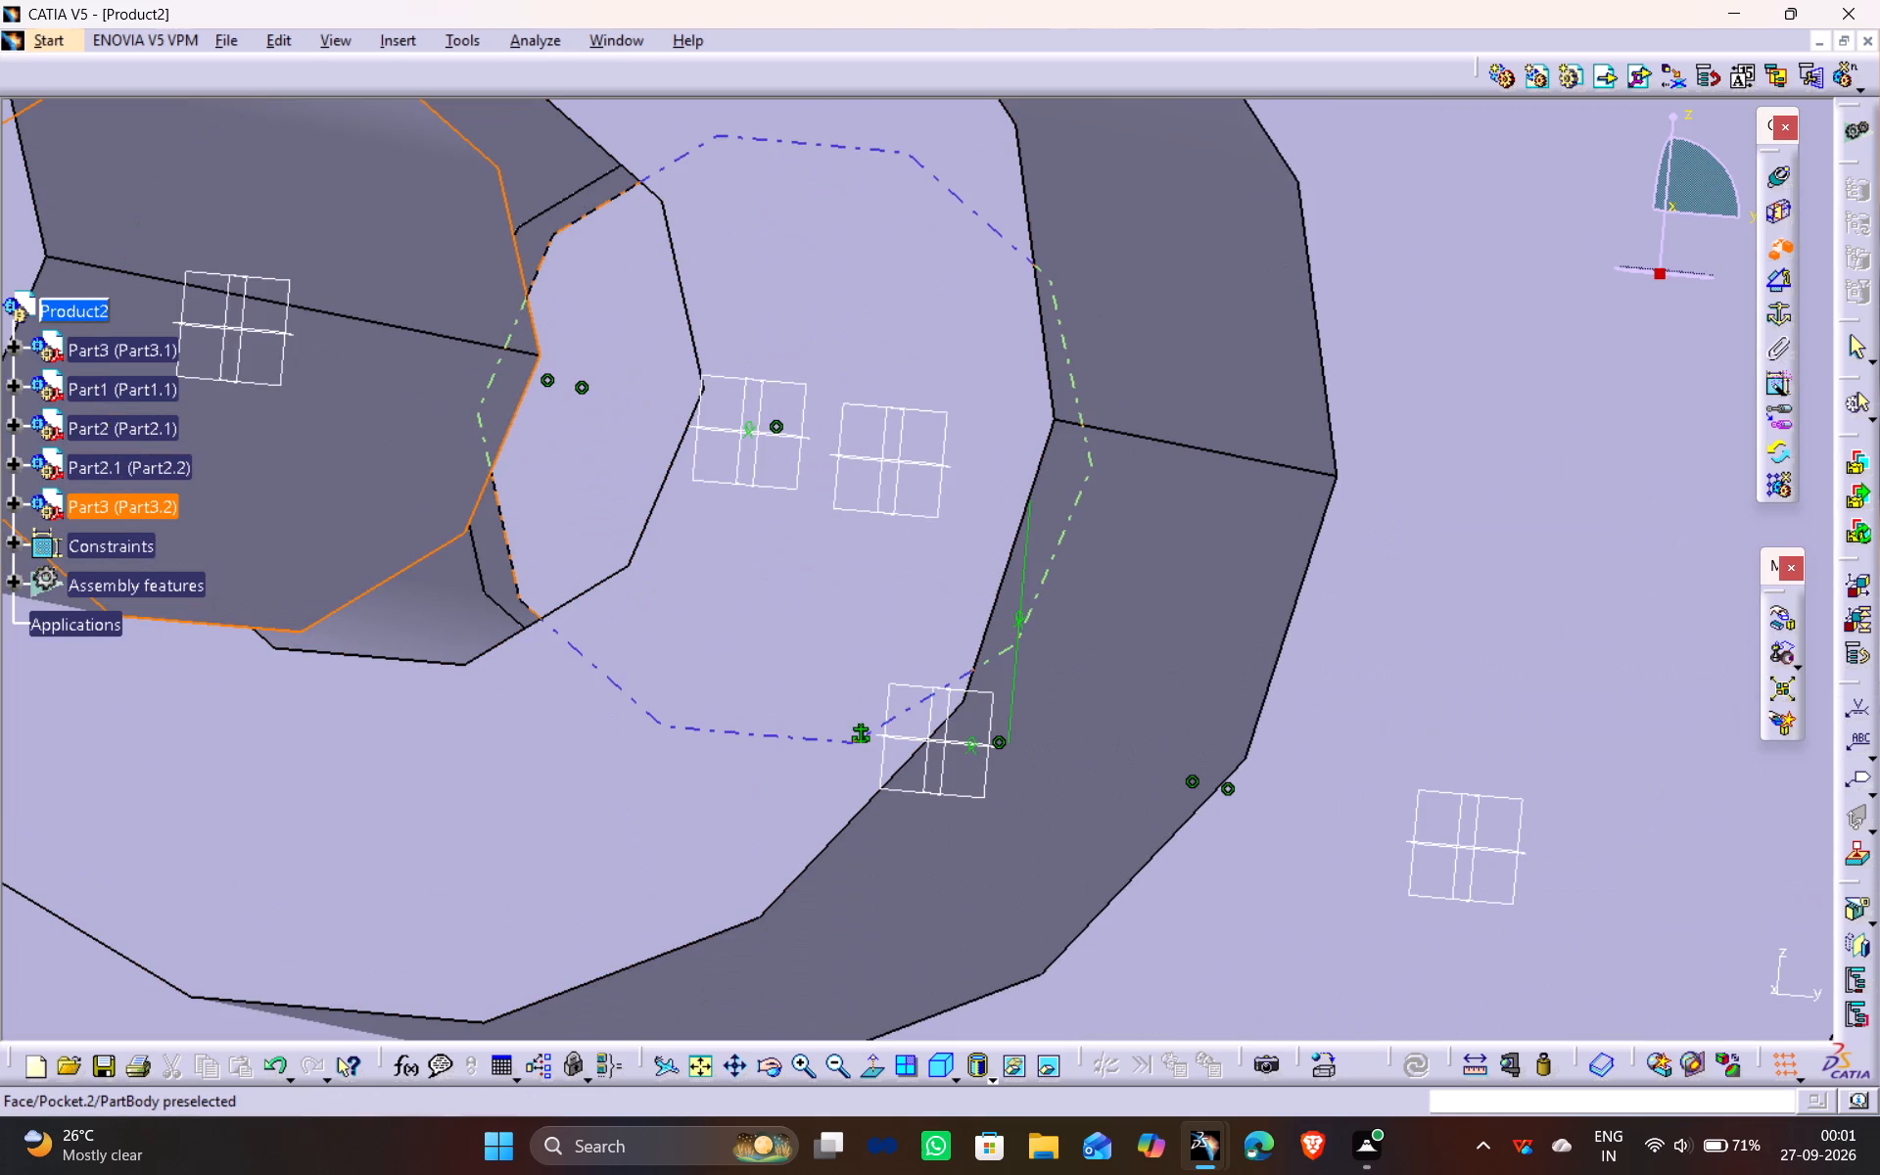
click(600, 424)
ctrl+middle_drag(834, 292, 838, 457)
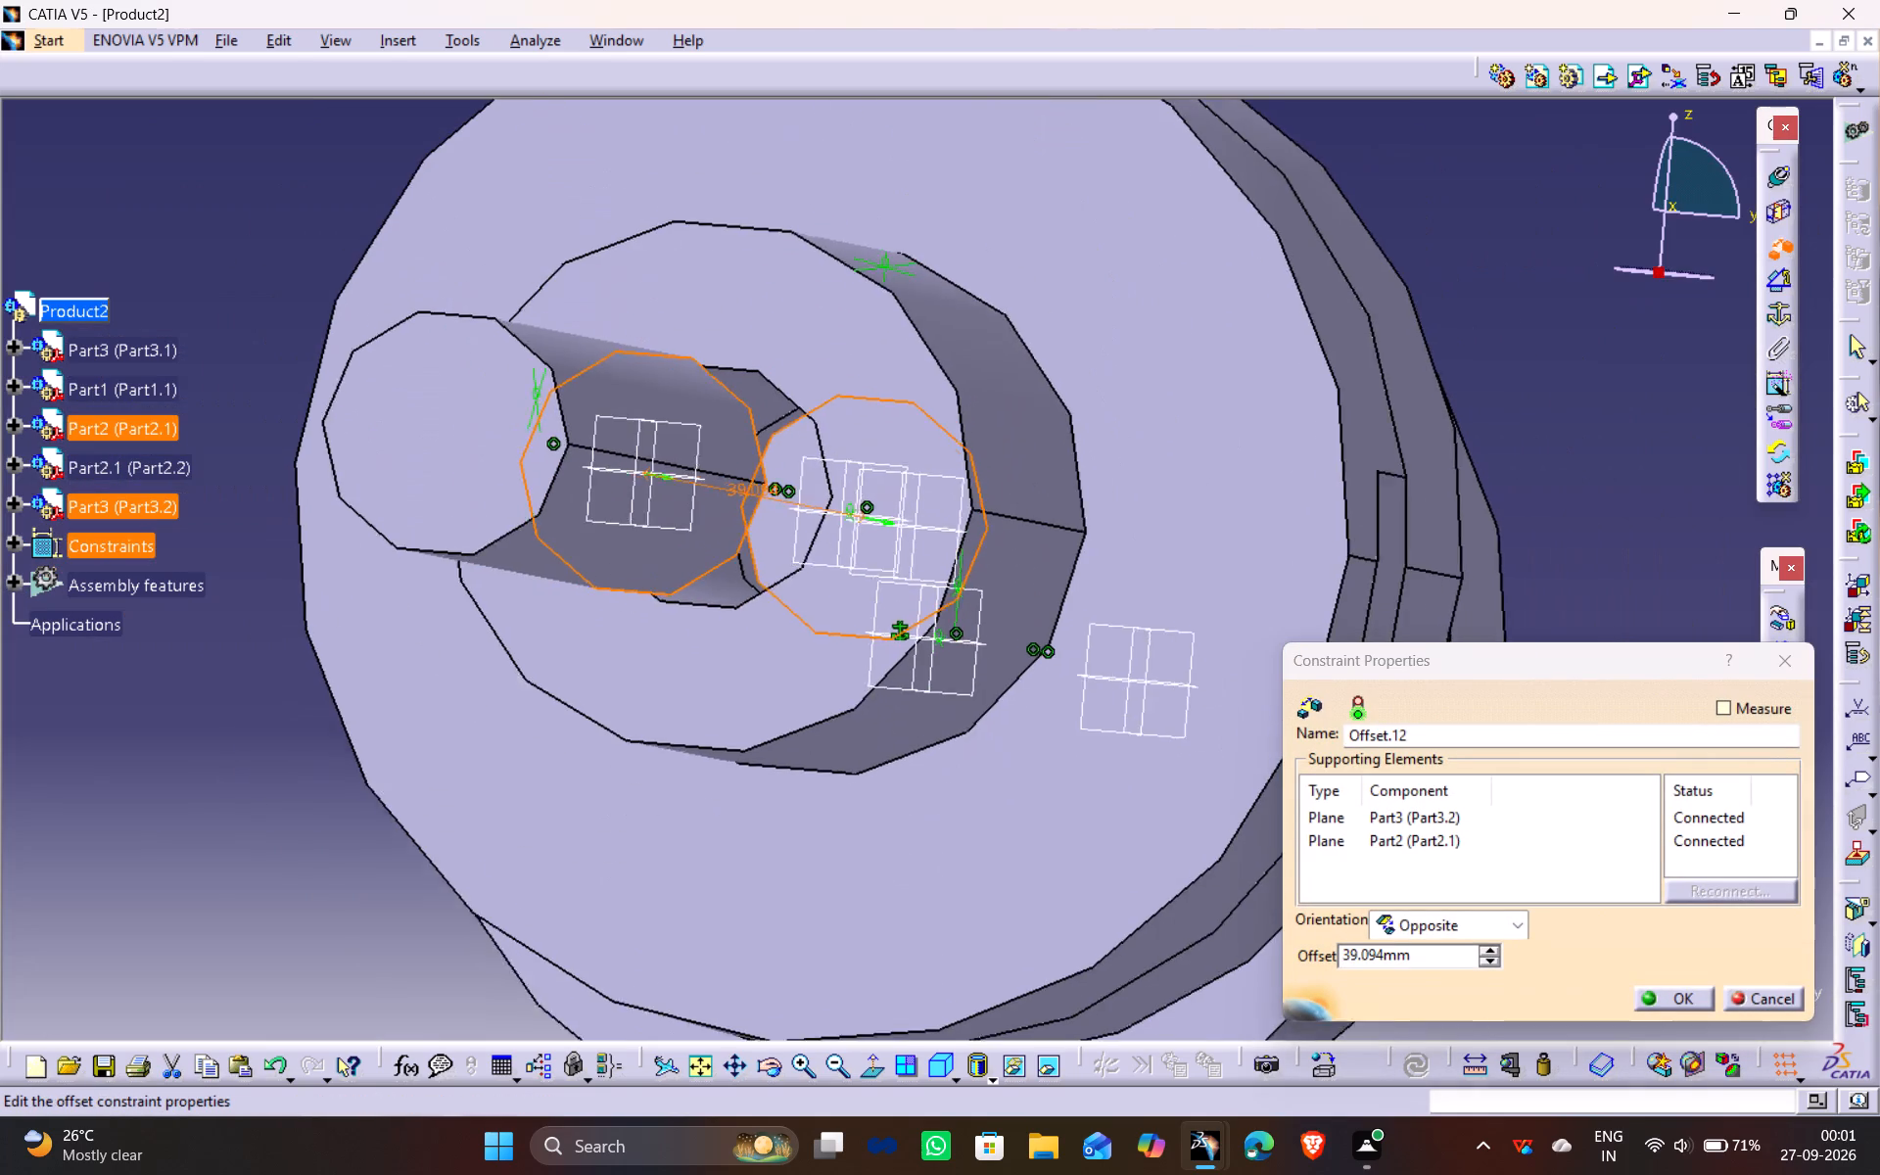
ctrl+middle_drag(838, 457, 838, 461)
drag(1431, 962, 1062, 983)
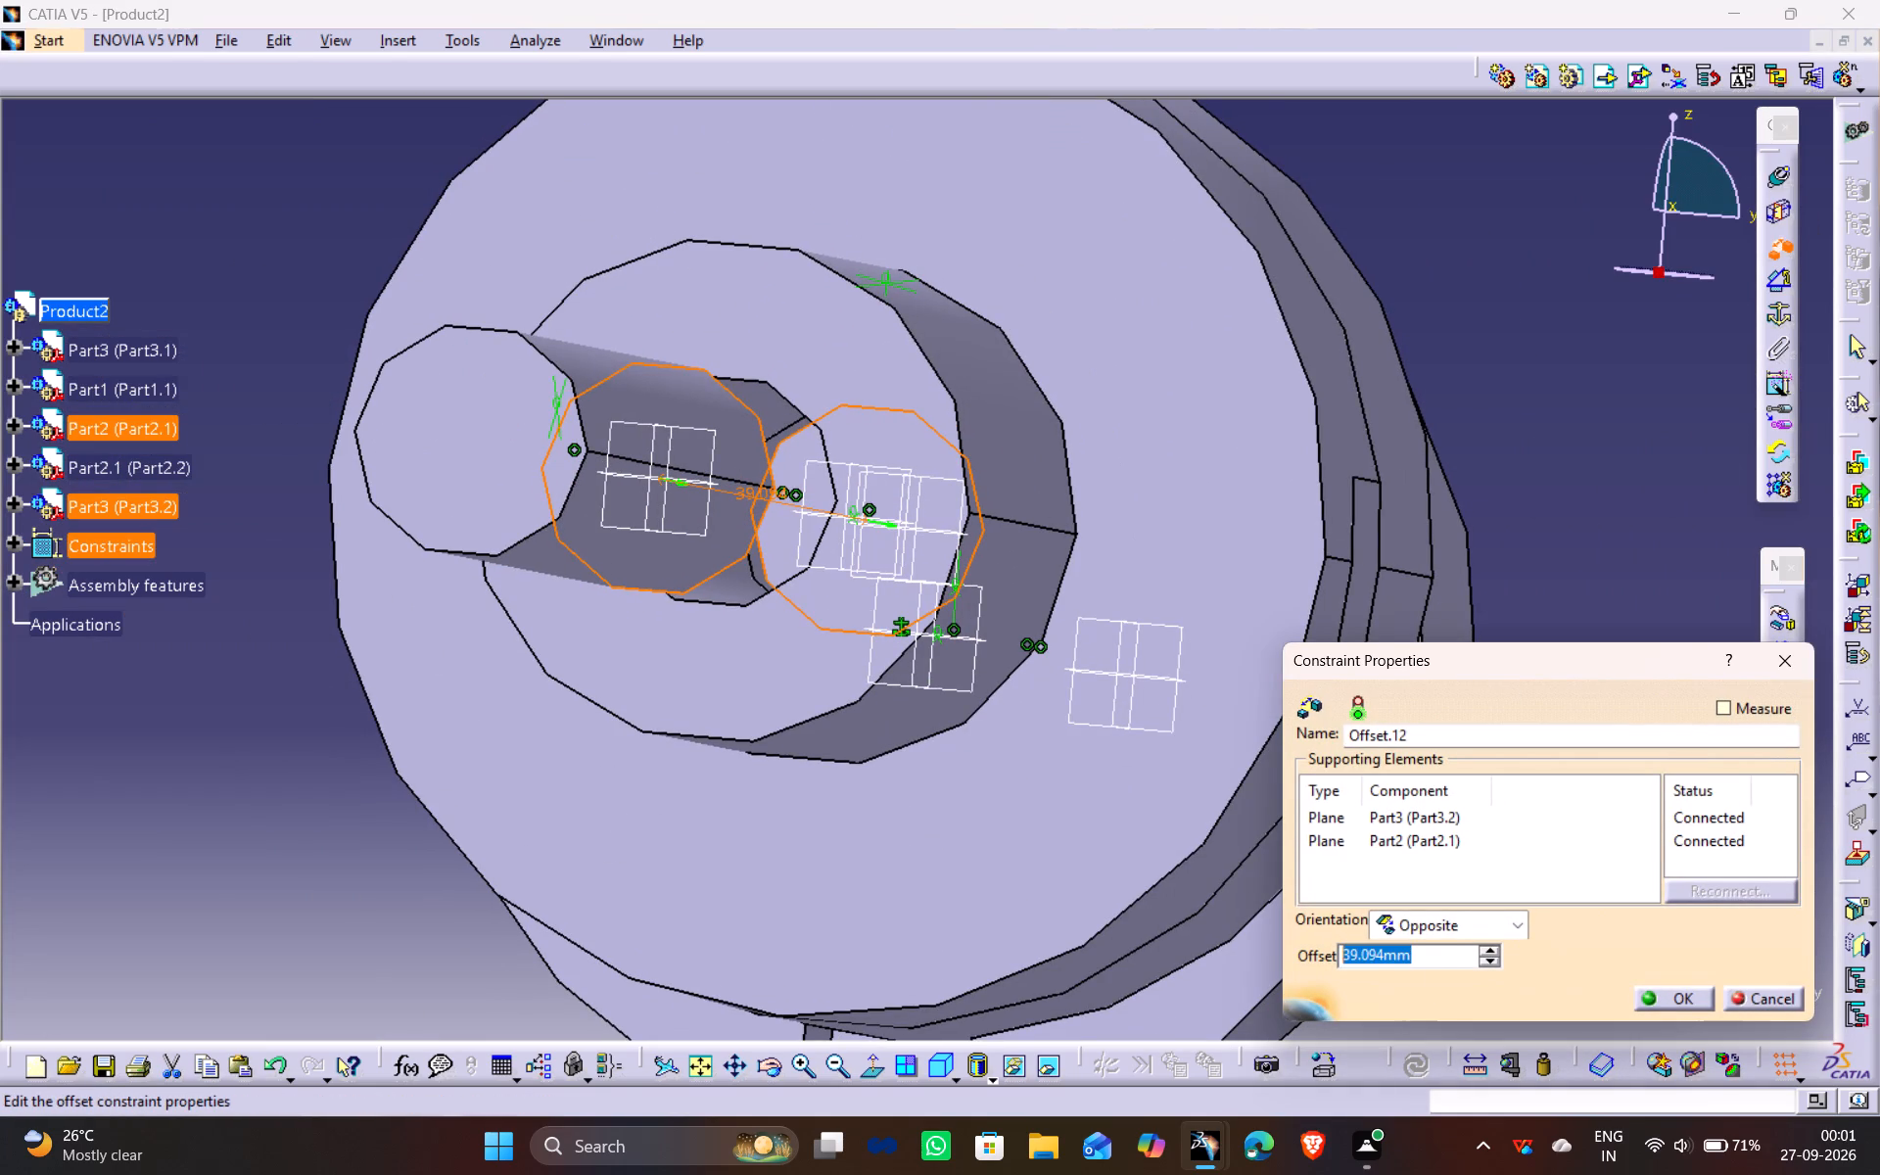
key(0)
click(1681, 1003)
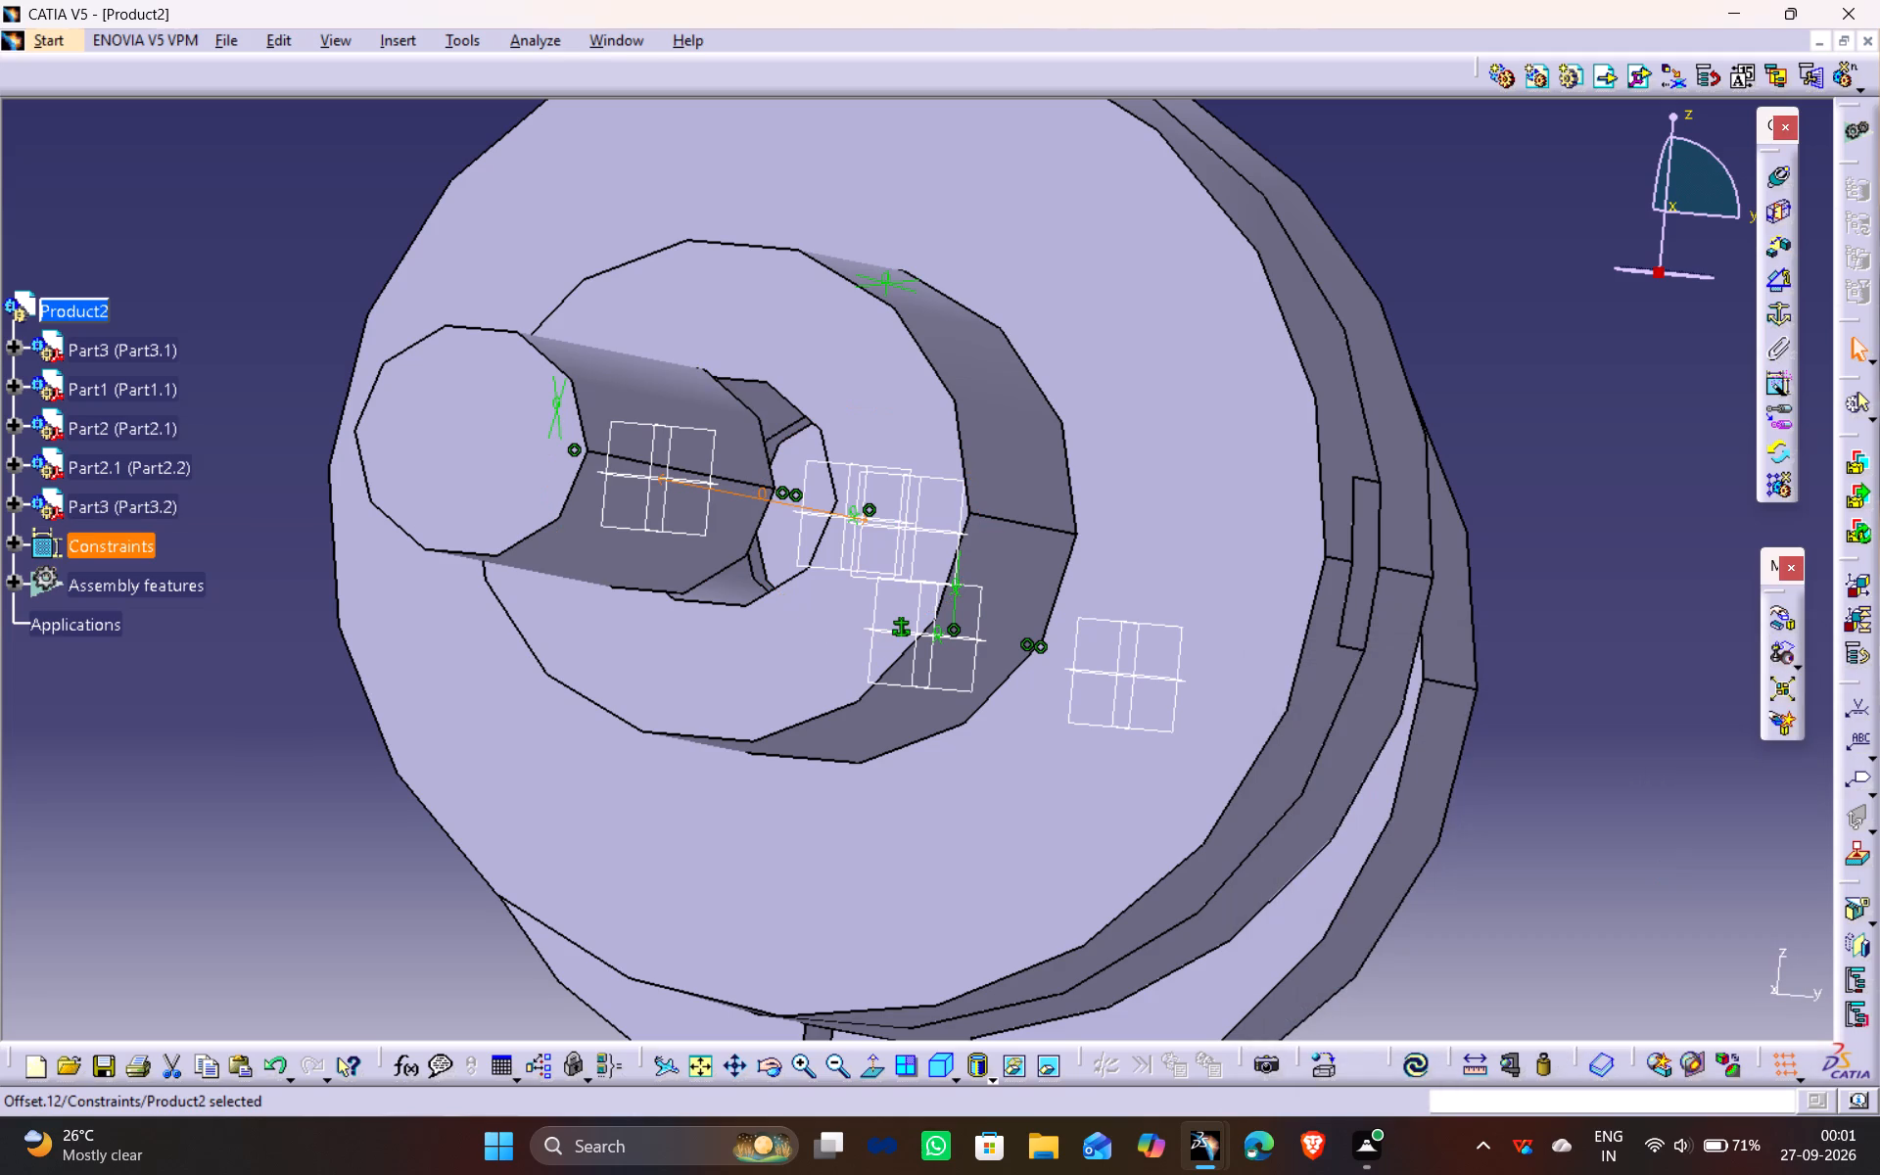
click(1407, 1066)
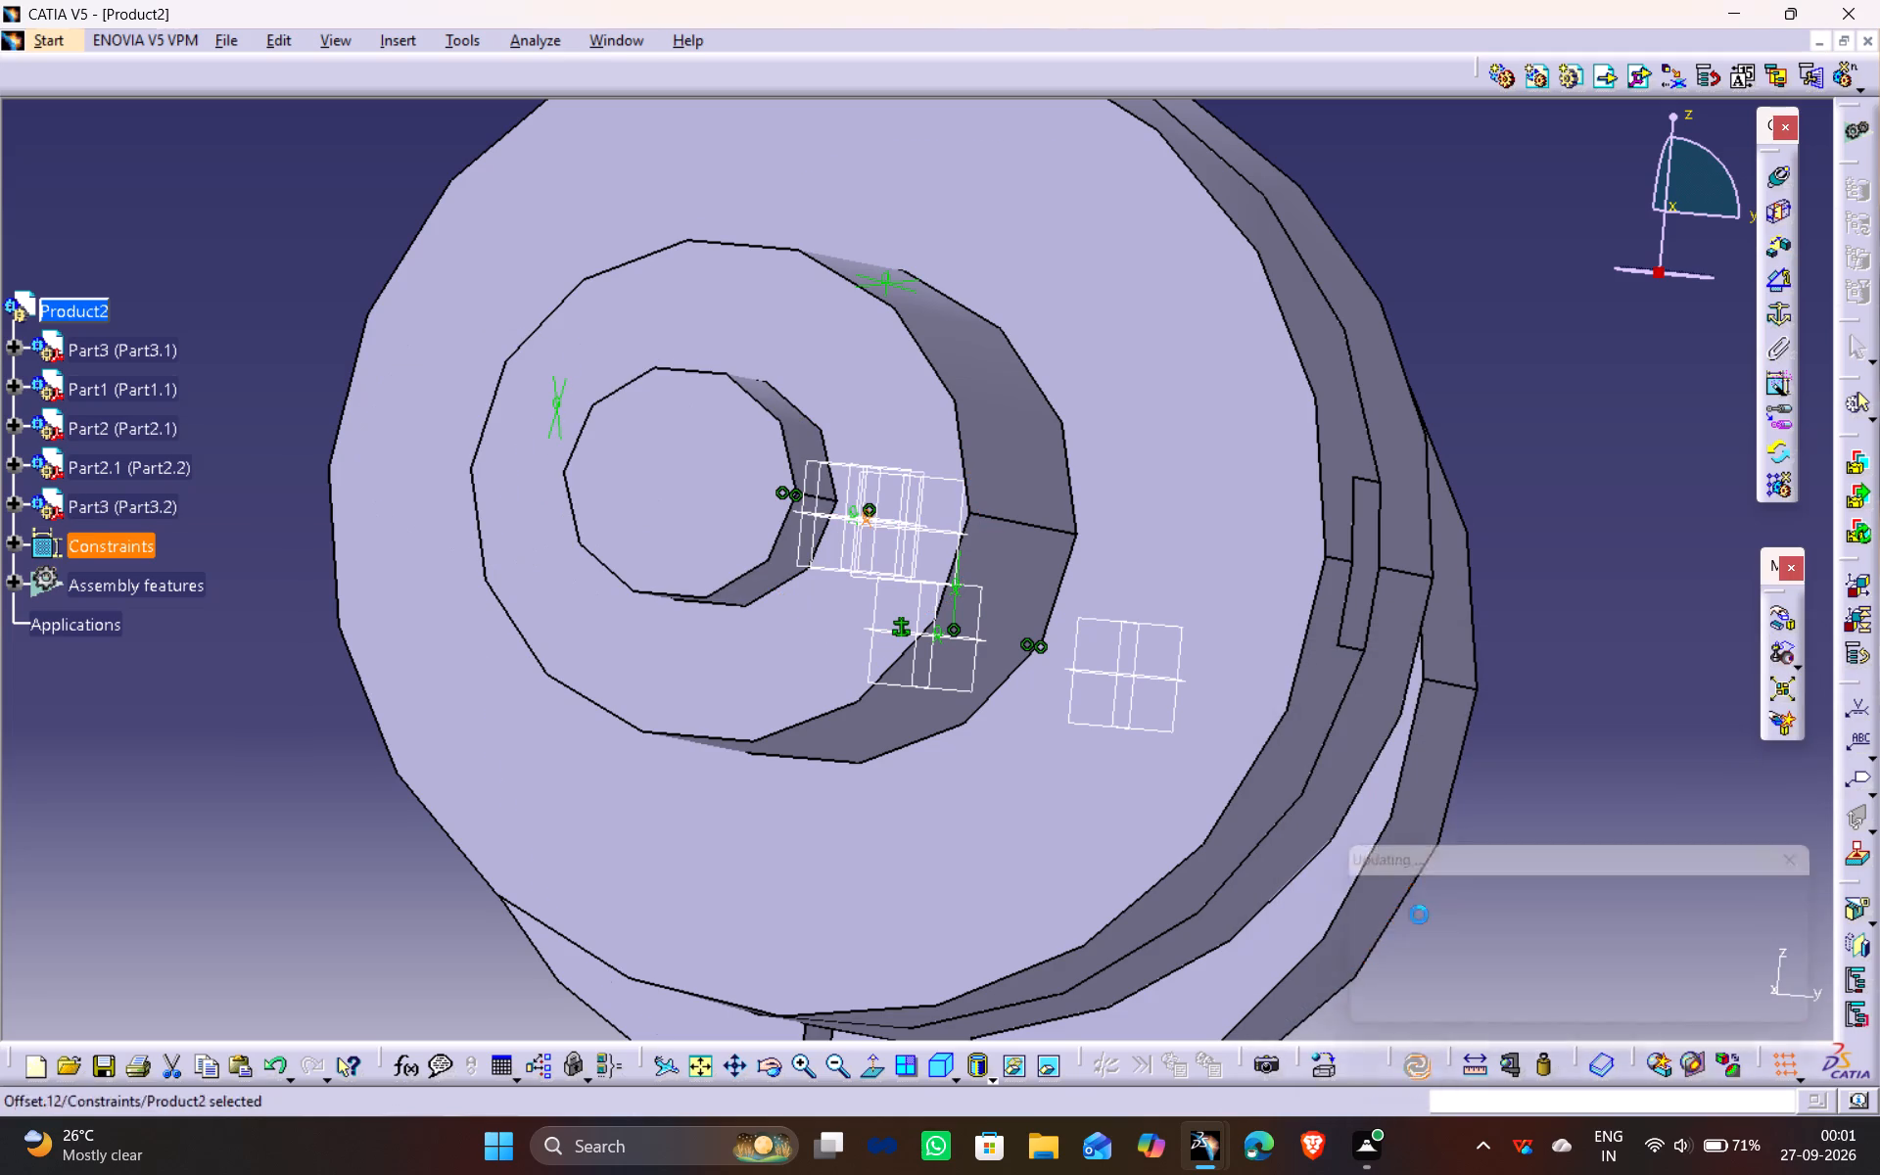
Examine the assembled coupling from several angles and in a standard side view.
ctrl+middle_drag(1494, 434, 1502, 488)
middle_drag(1512, 435, 1107, 532)
drag(1490, 450, 1107, 532)
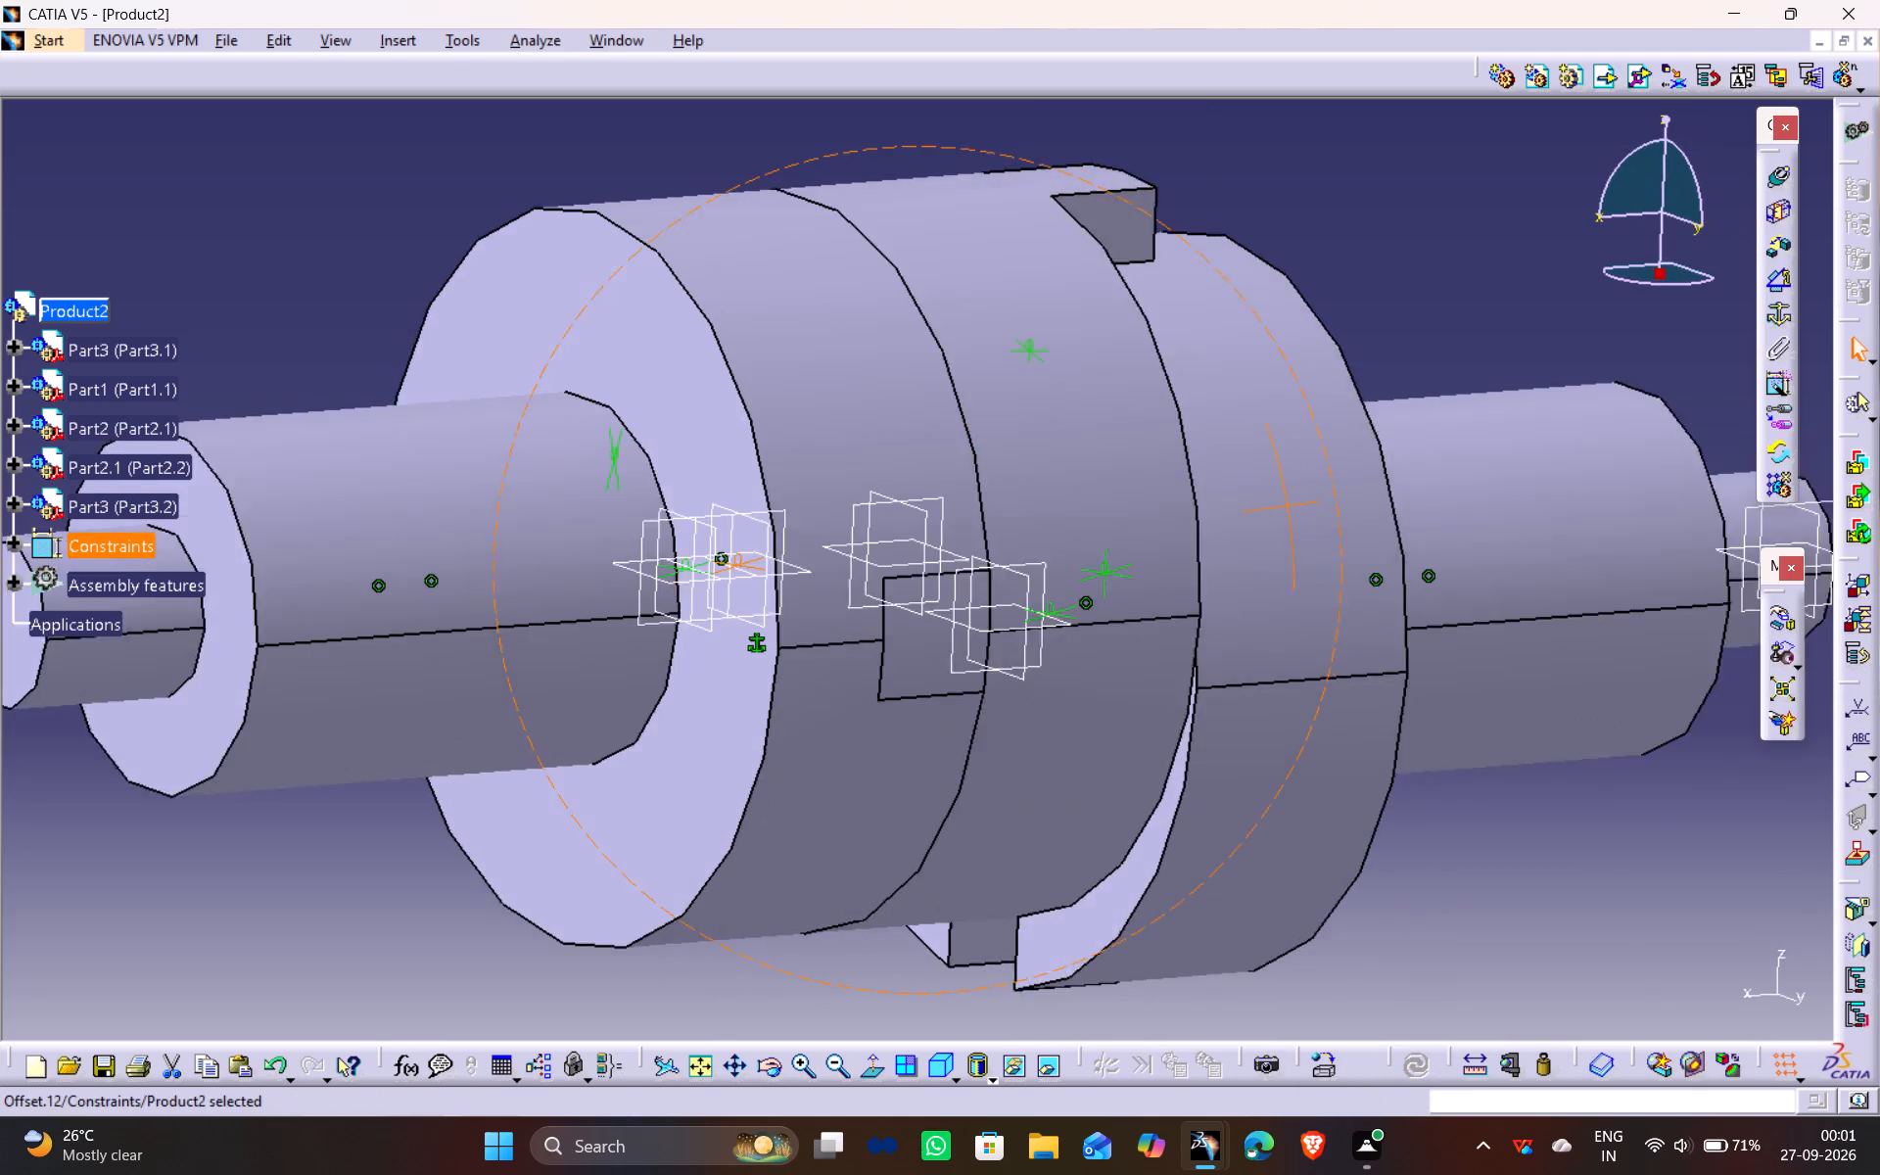
drag(1107, 532, 1096, 525)
middle_drag(1107, 532, 1076, 511)
scroll(1076, 502, down, 1)
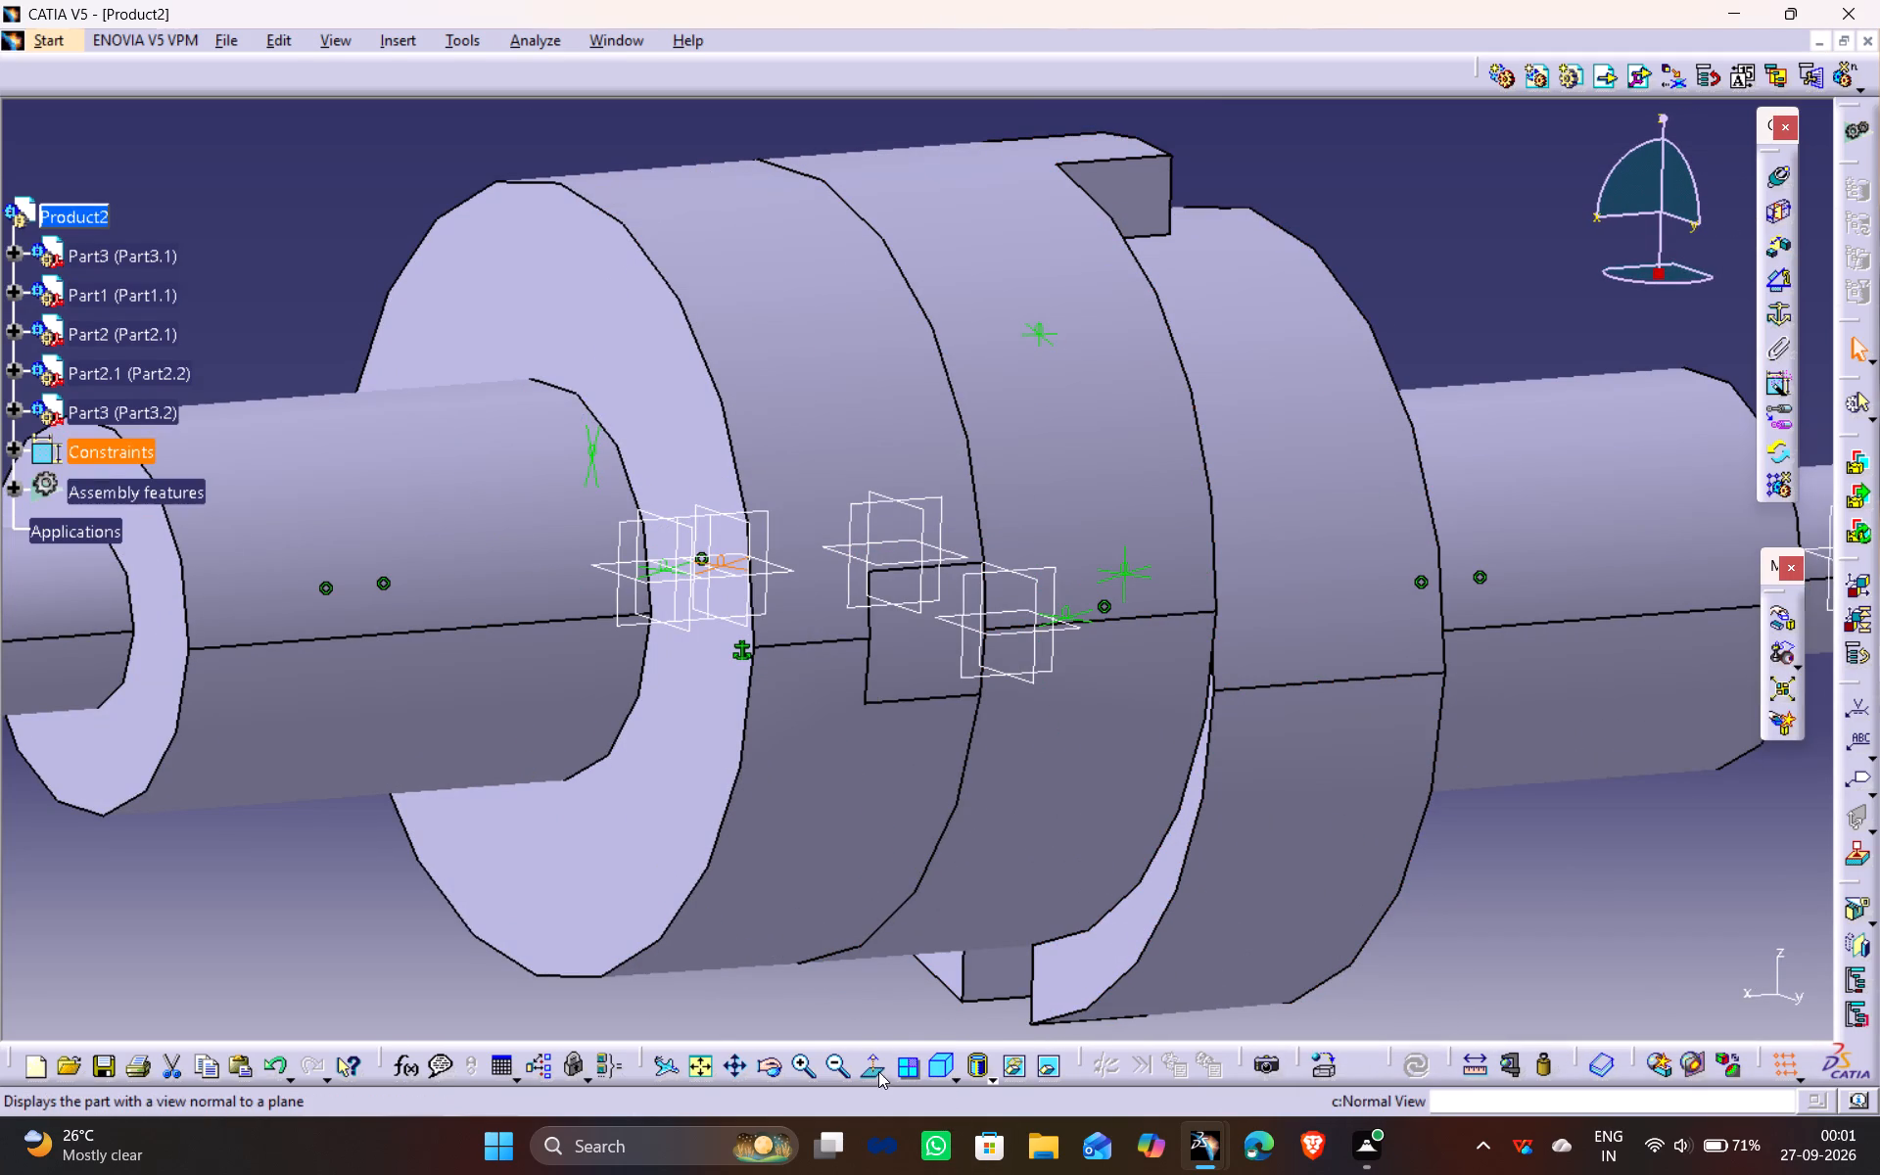
click(951, 1072)
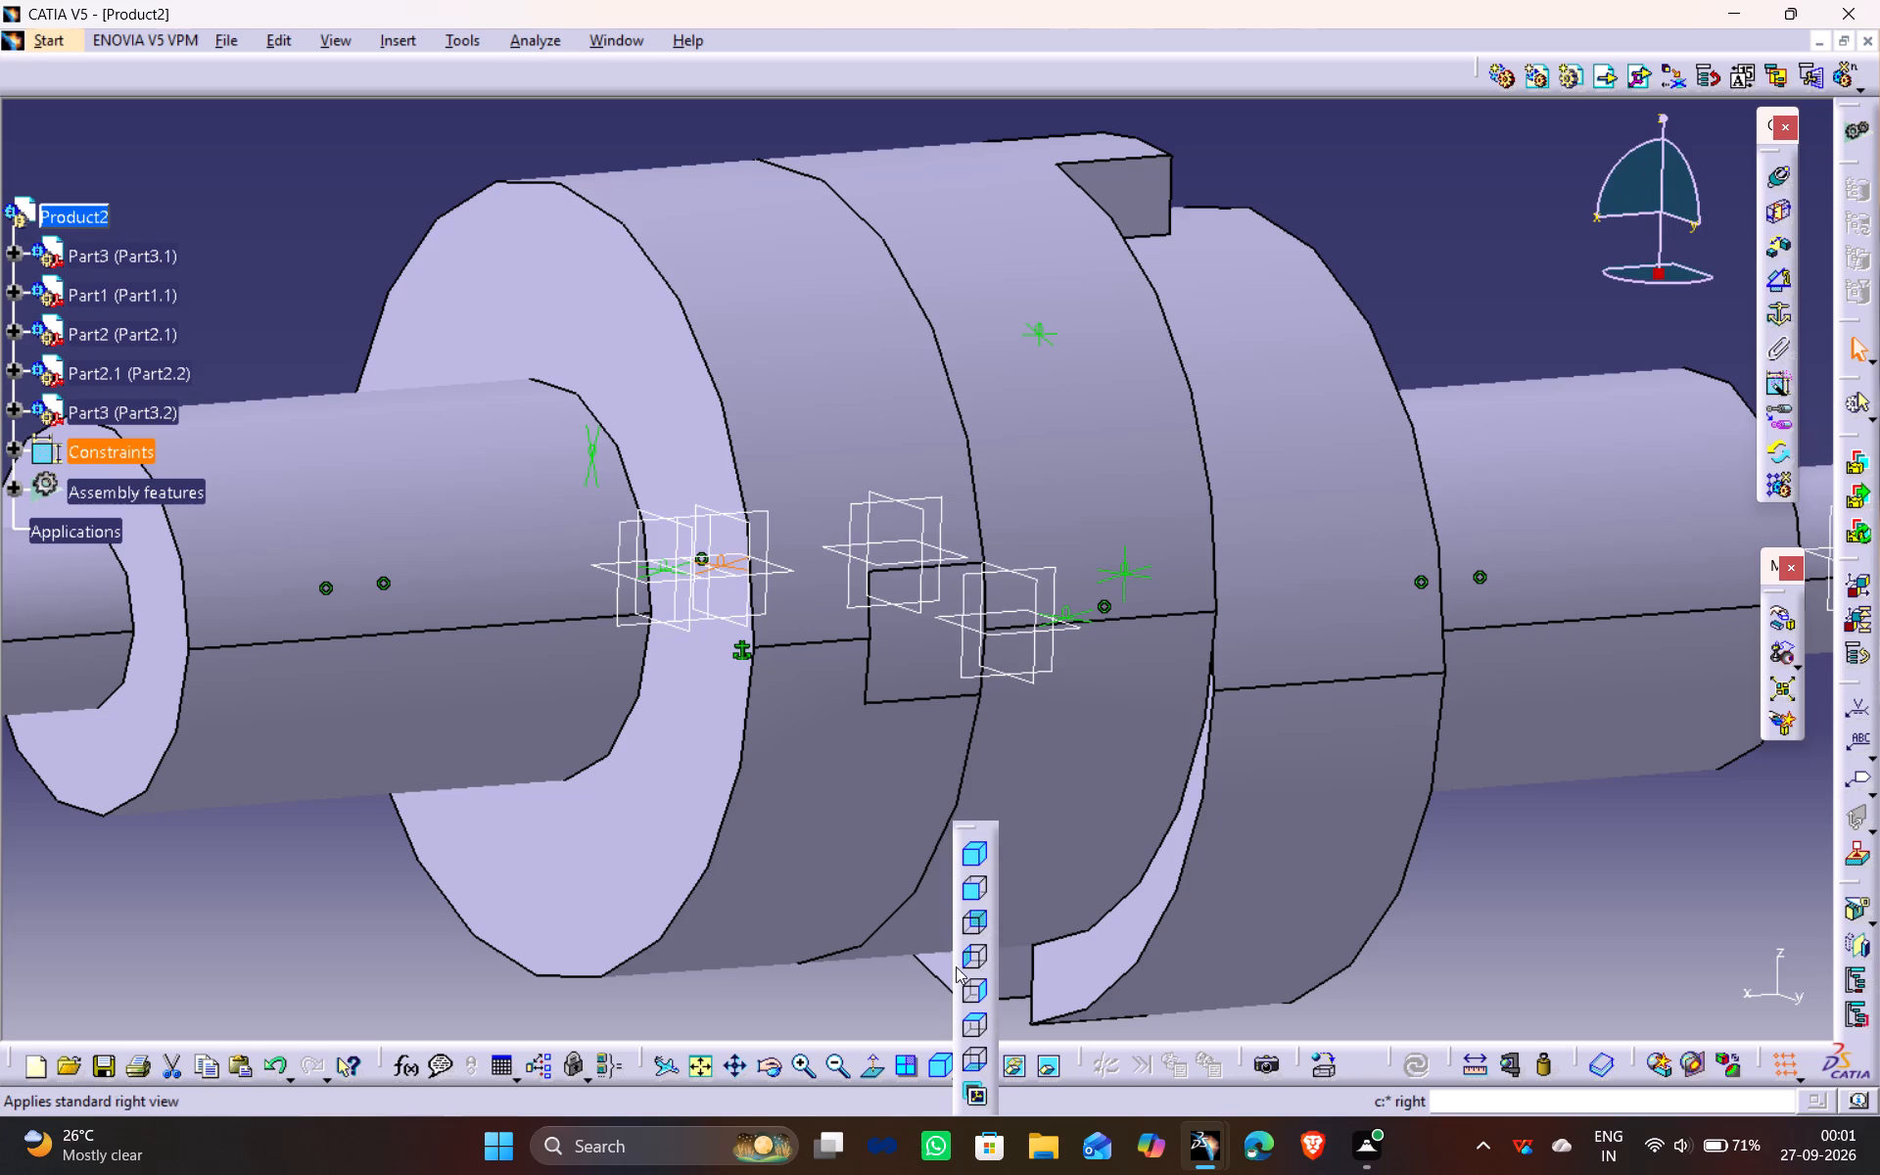
click(975, 998)
ctrl+middle_drag(960, 207, 983, 329)
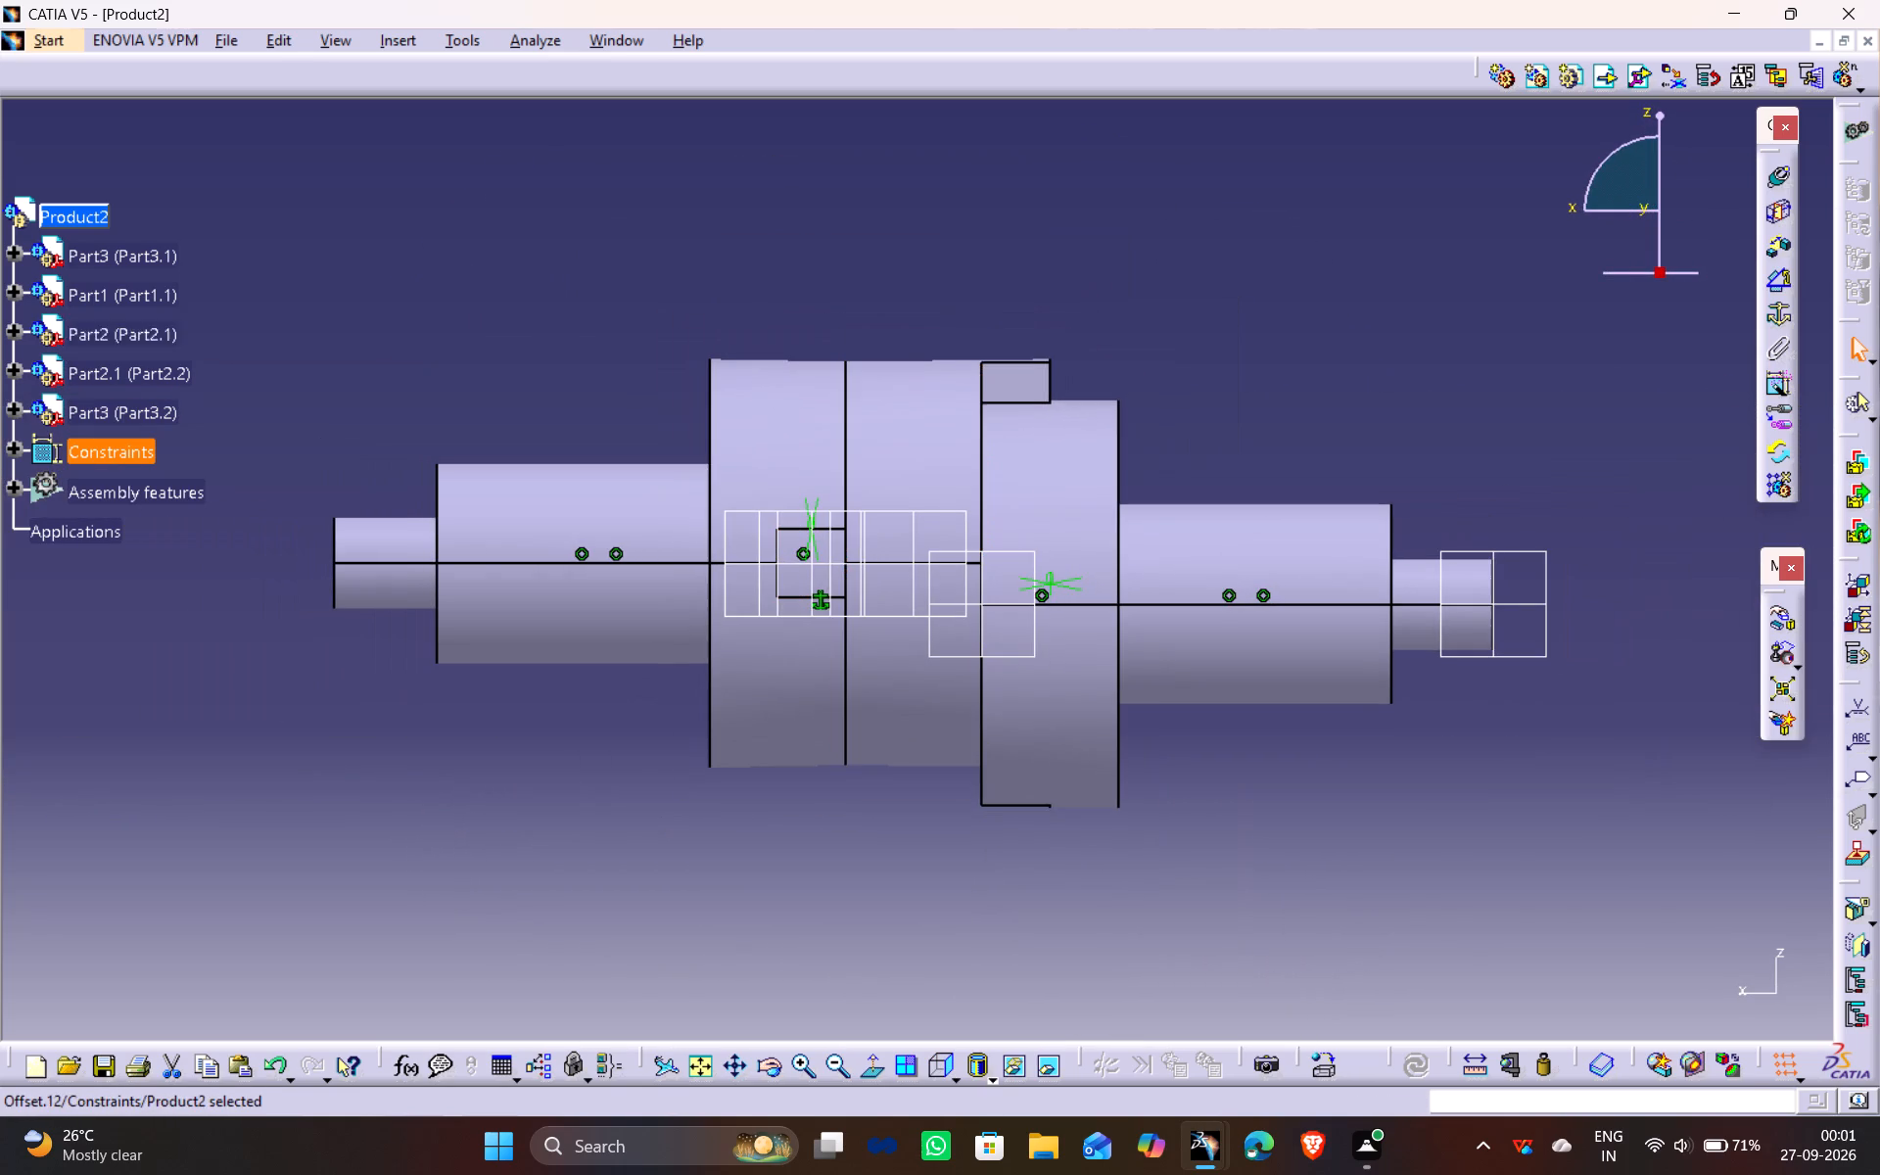
click(1383, 247)
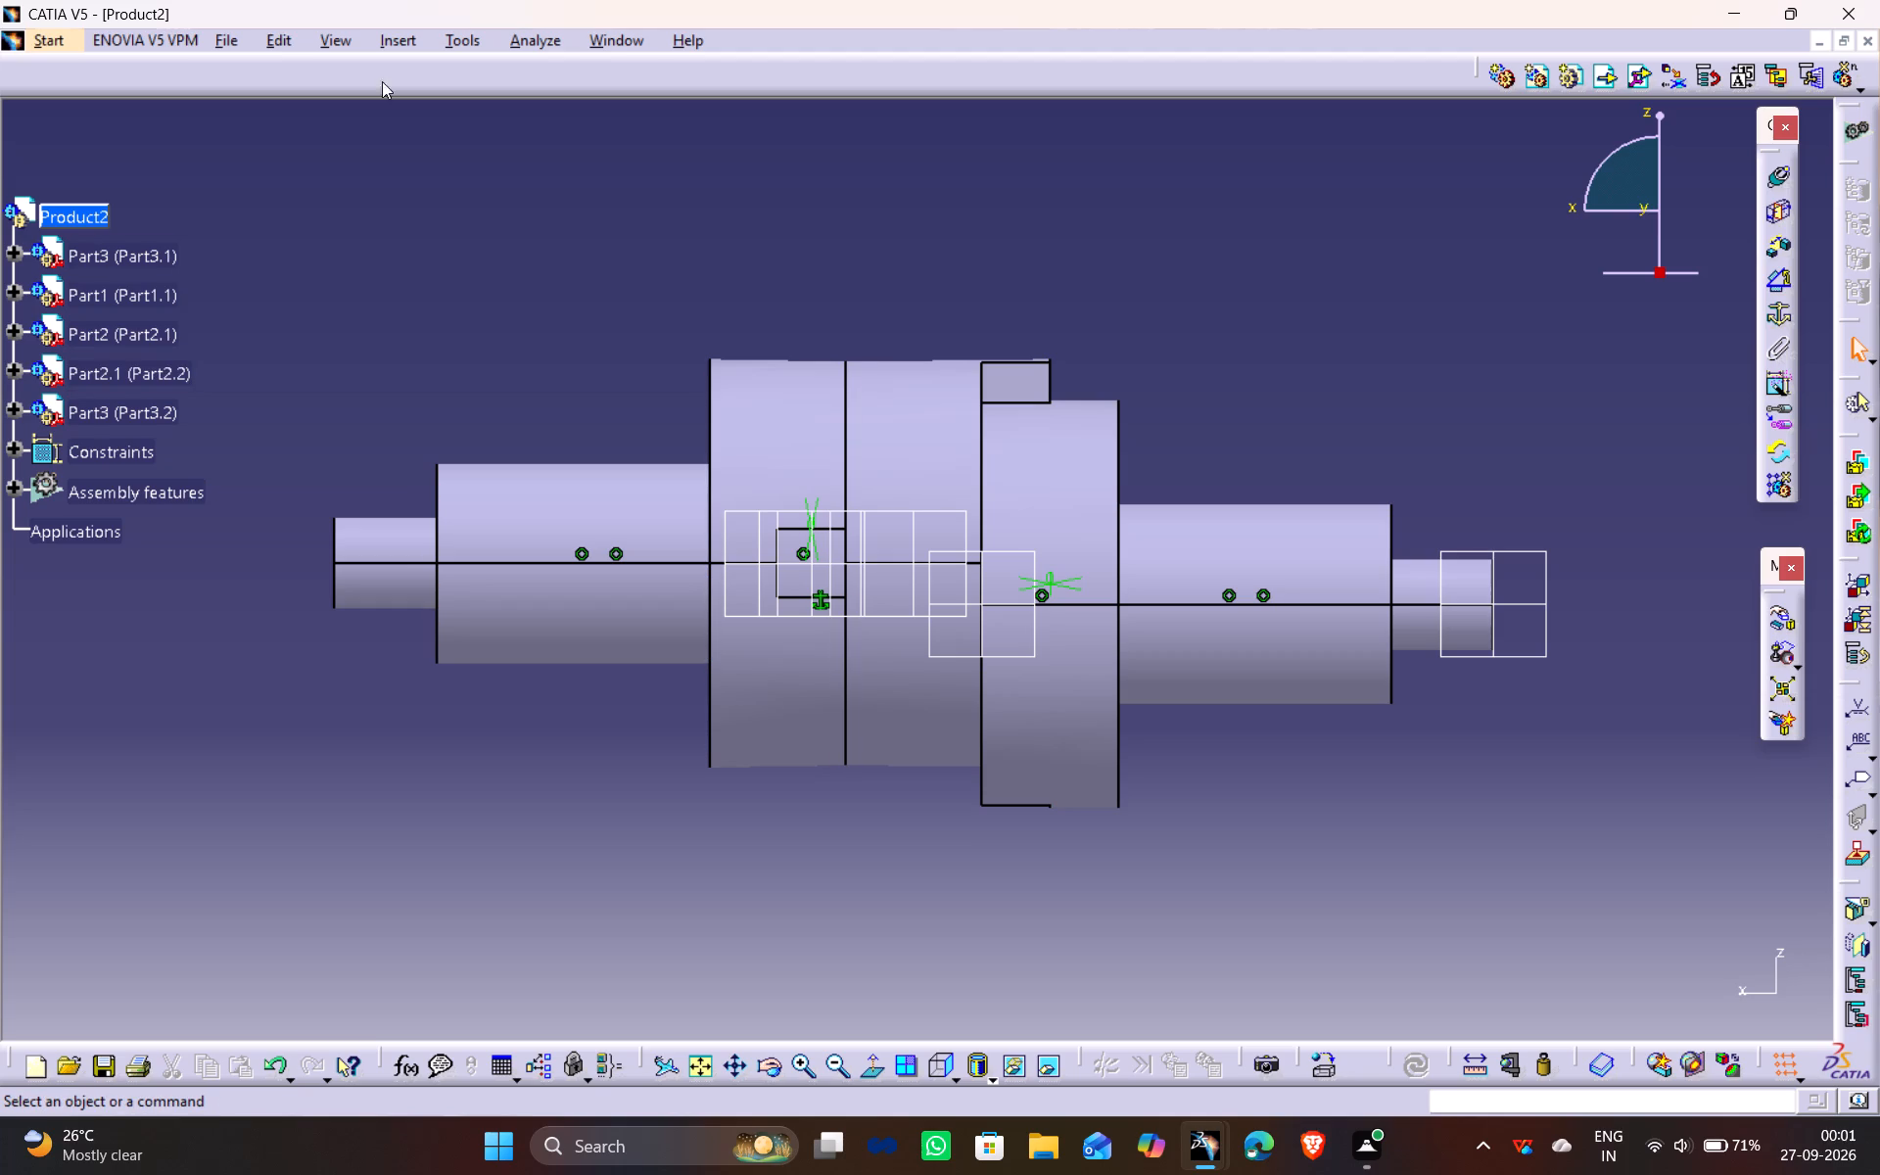
Open the hub part A19-P1 in its own window and inspect Sketch.5, the profile of Pocket.3.
click(222, 40)
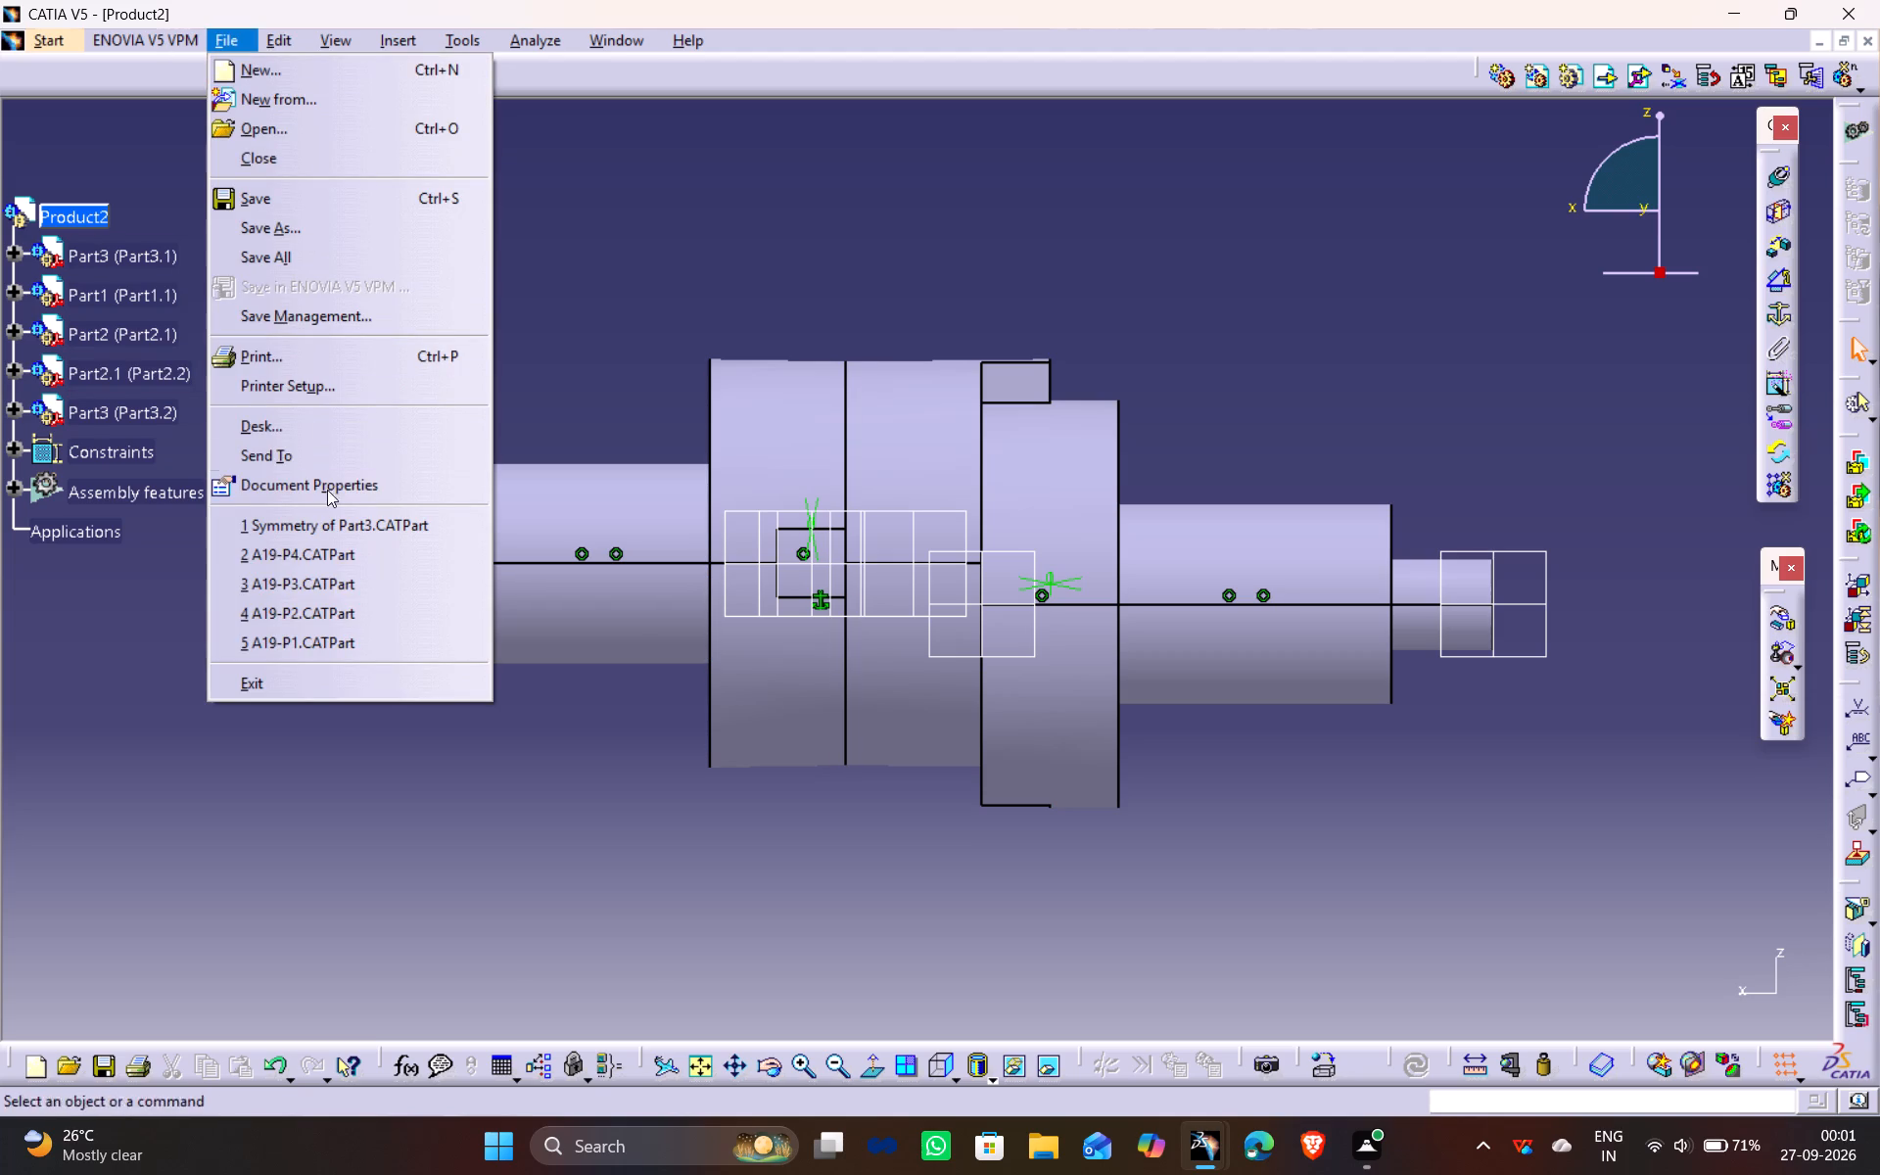
click(352, 638)
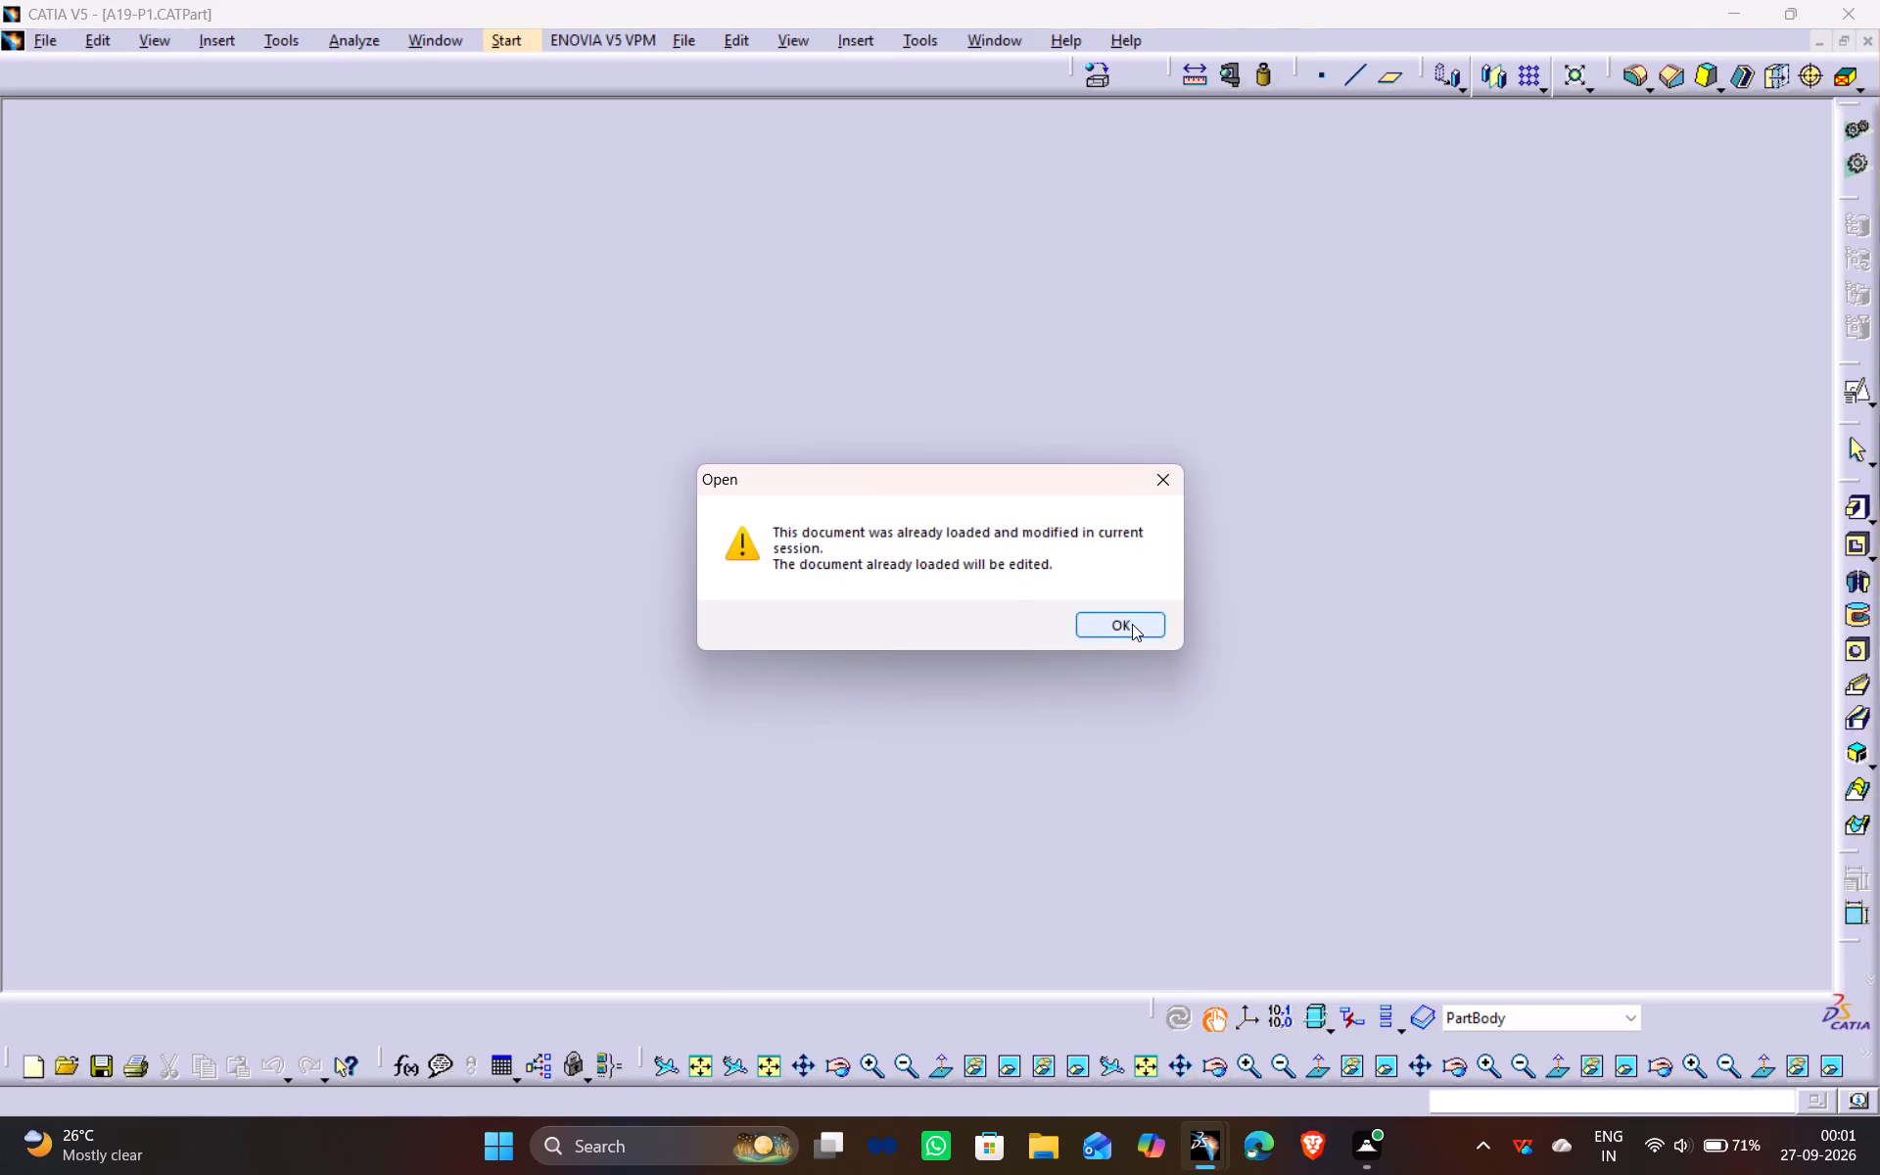
click(1131, 624)
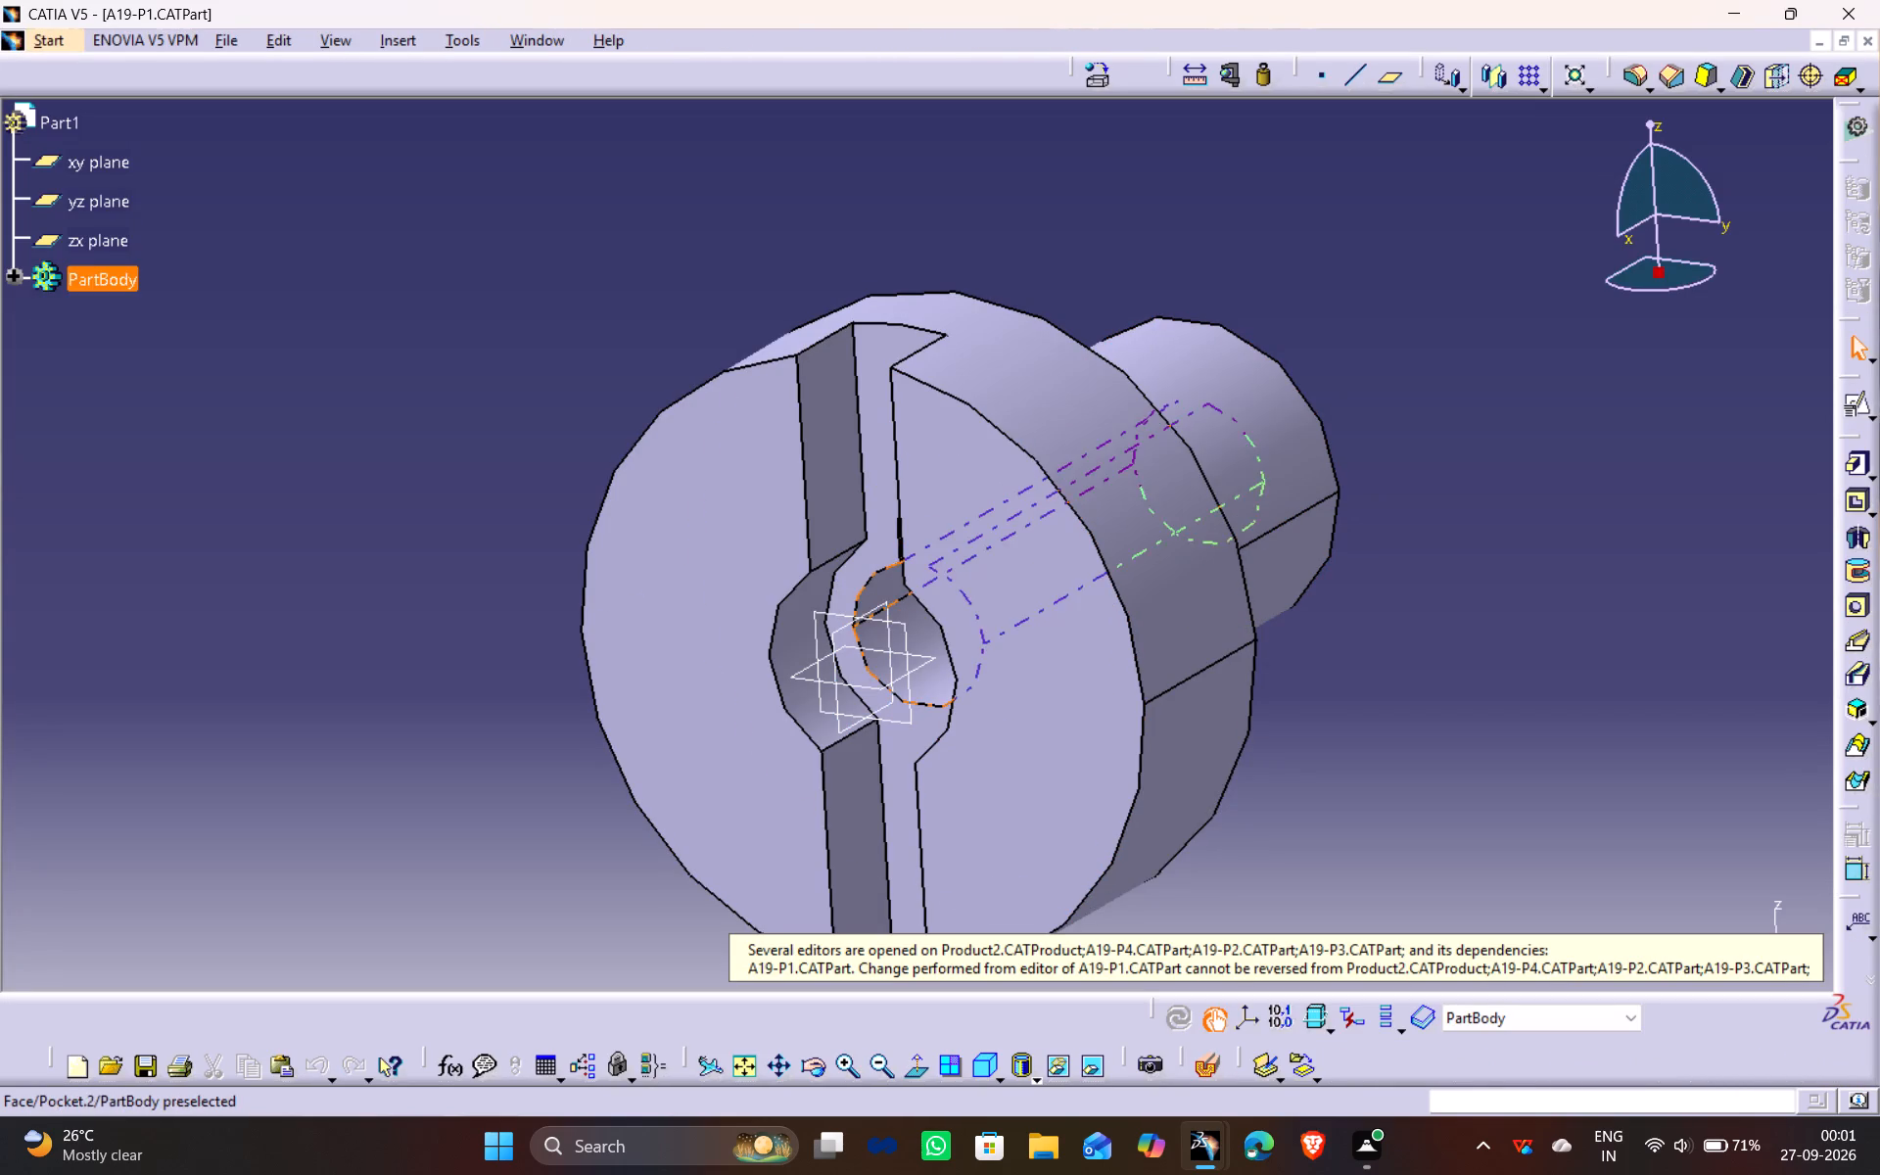
click(12, 271)
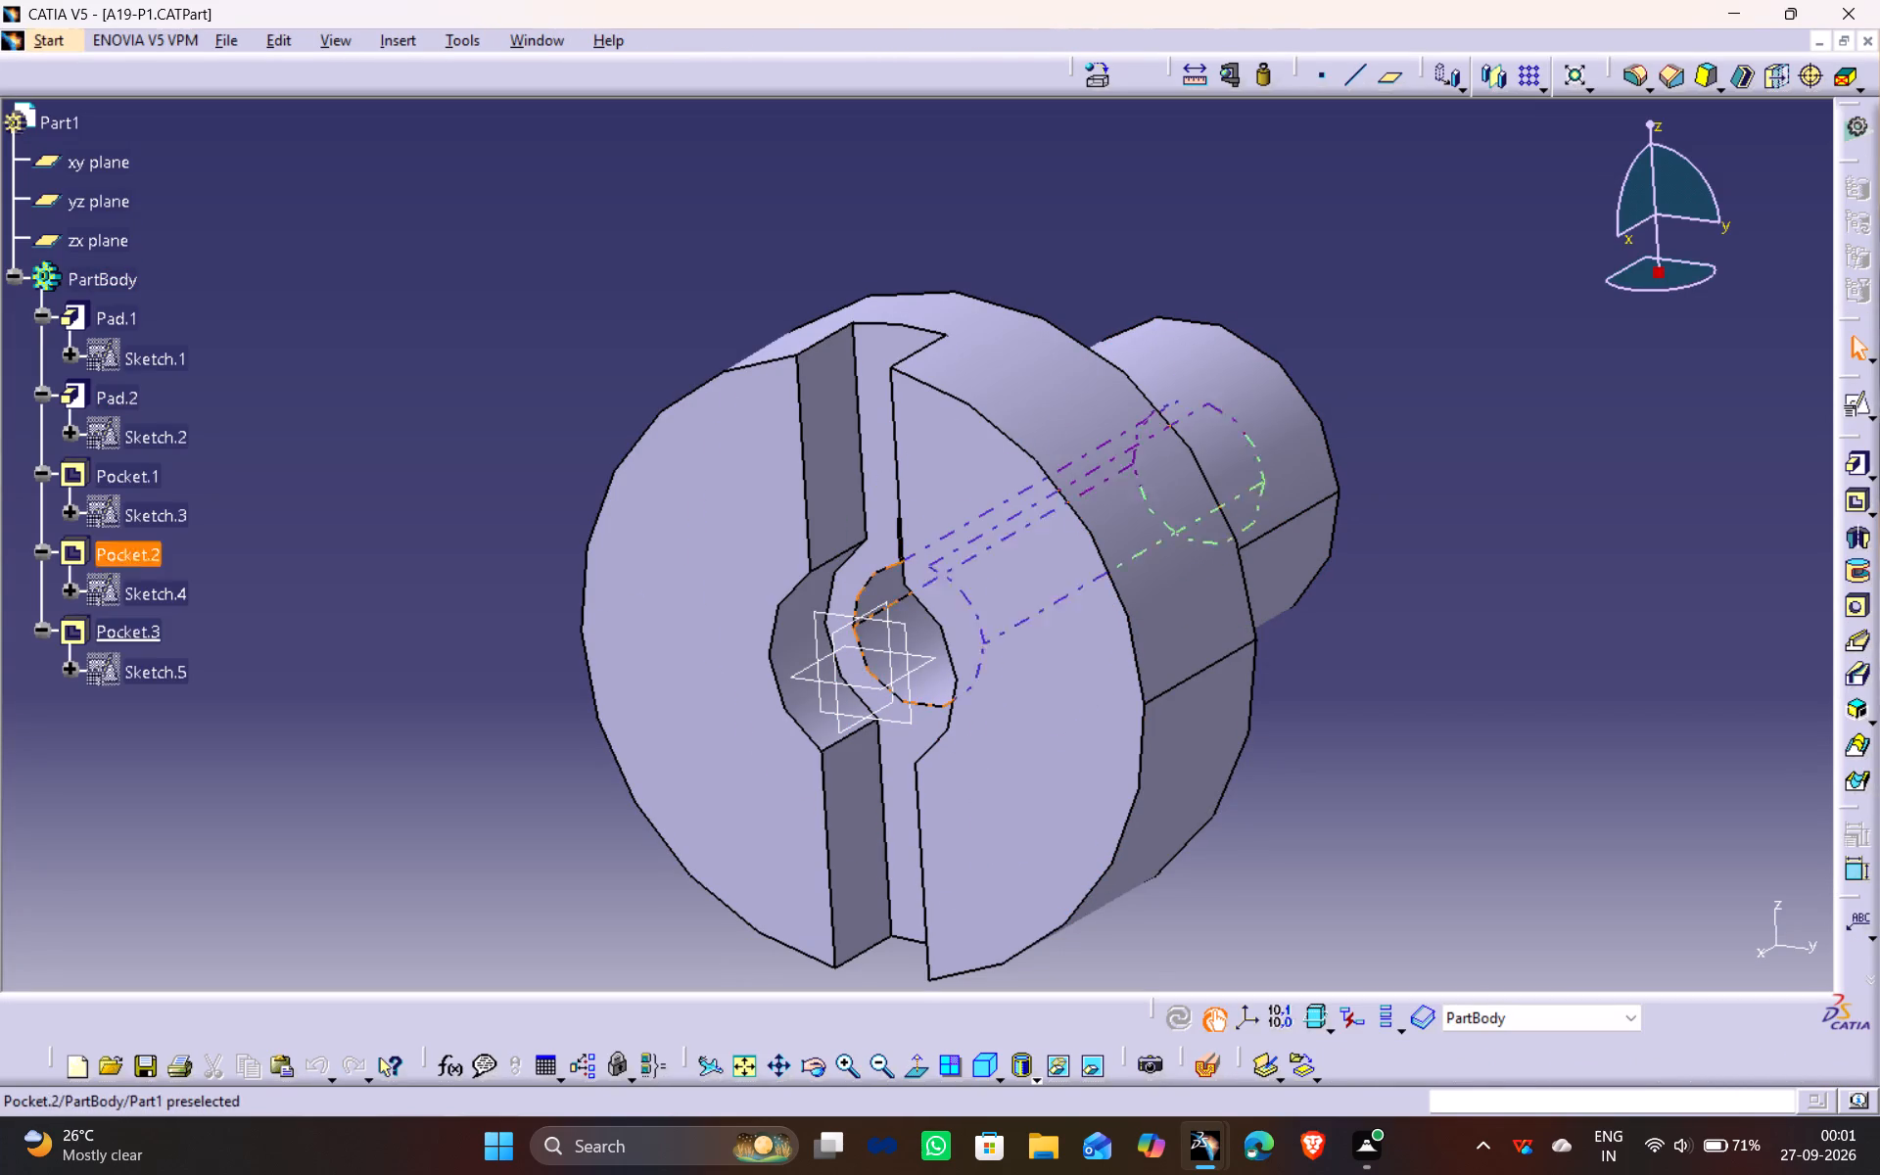
click(143, 668)
double_click(143, 668)
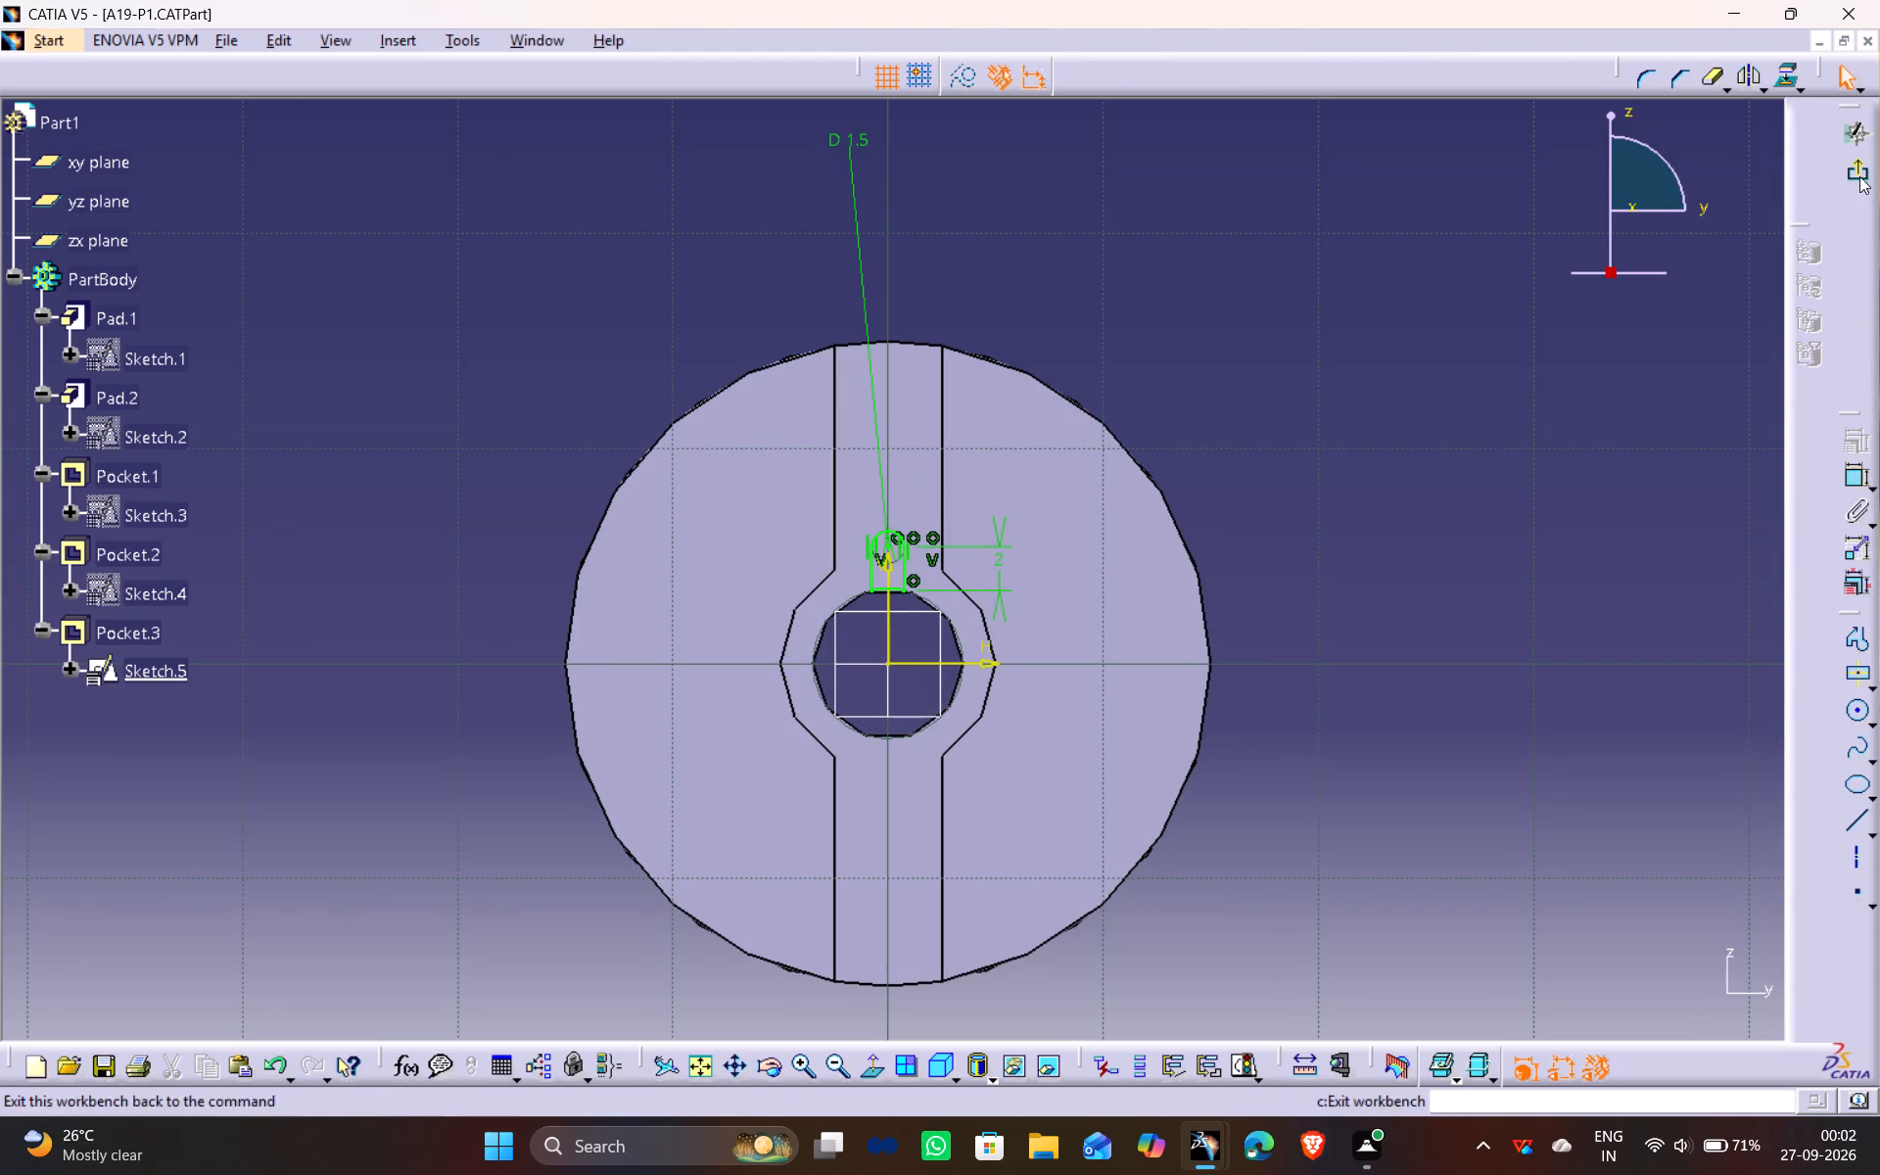
click(1859, 172)
Delete Pocket.3 from the A19-P1 hub together with its aggregated sketch, and update the part.
click(138, 631)
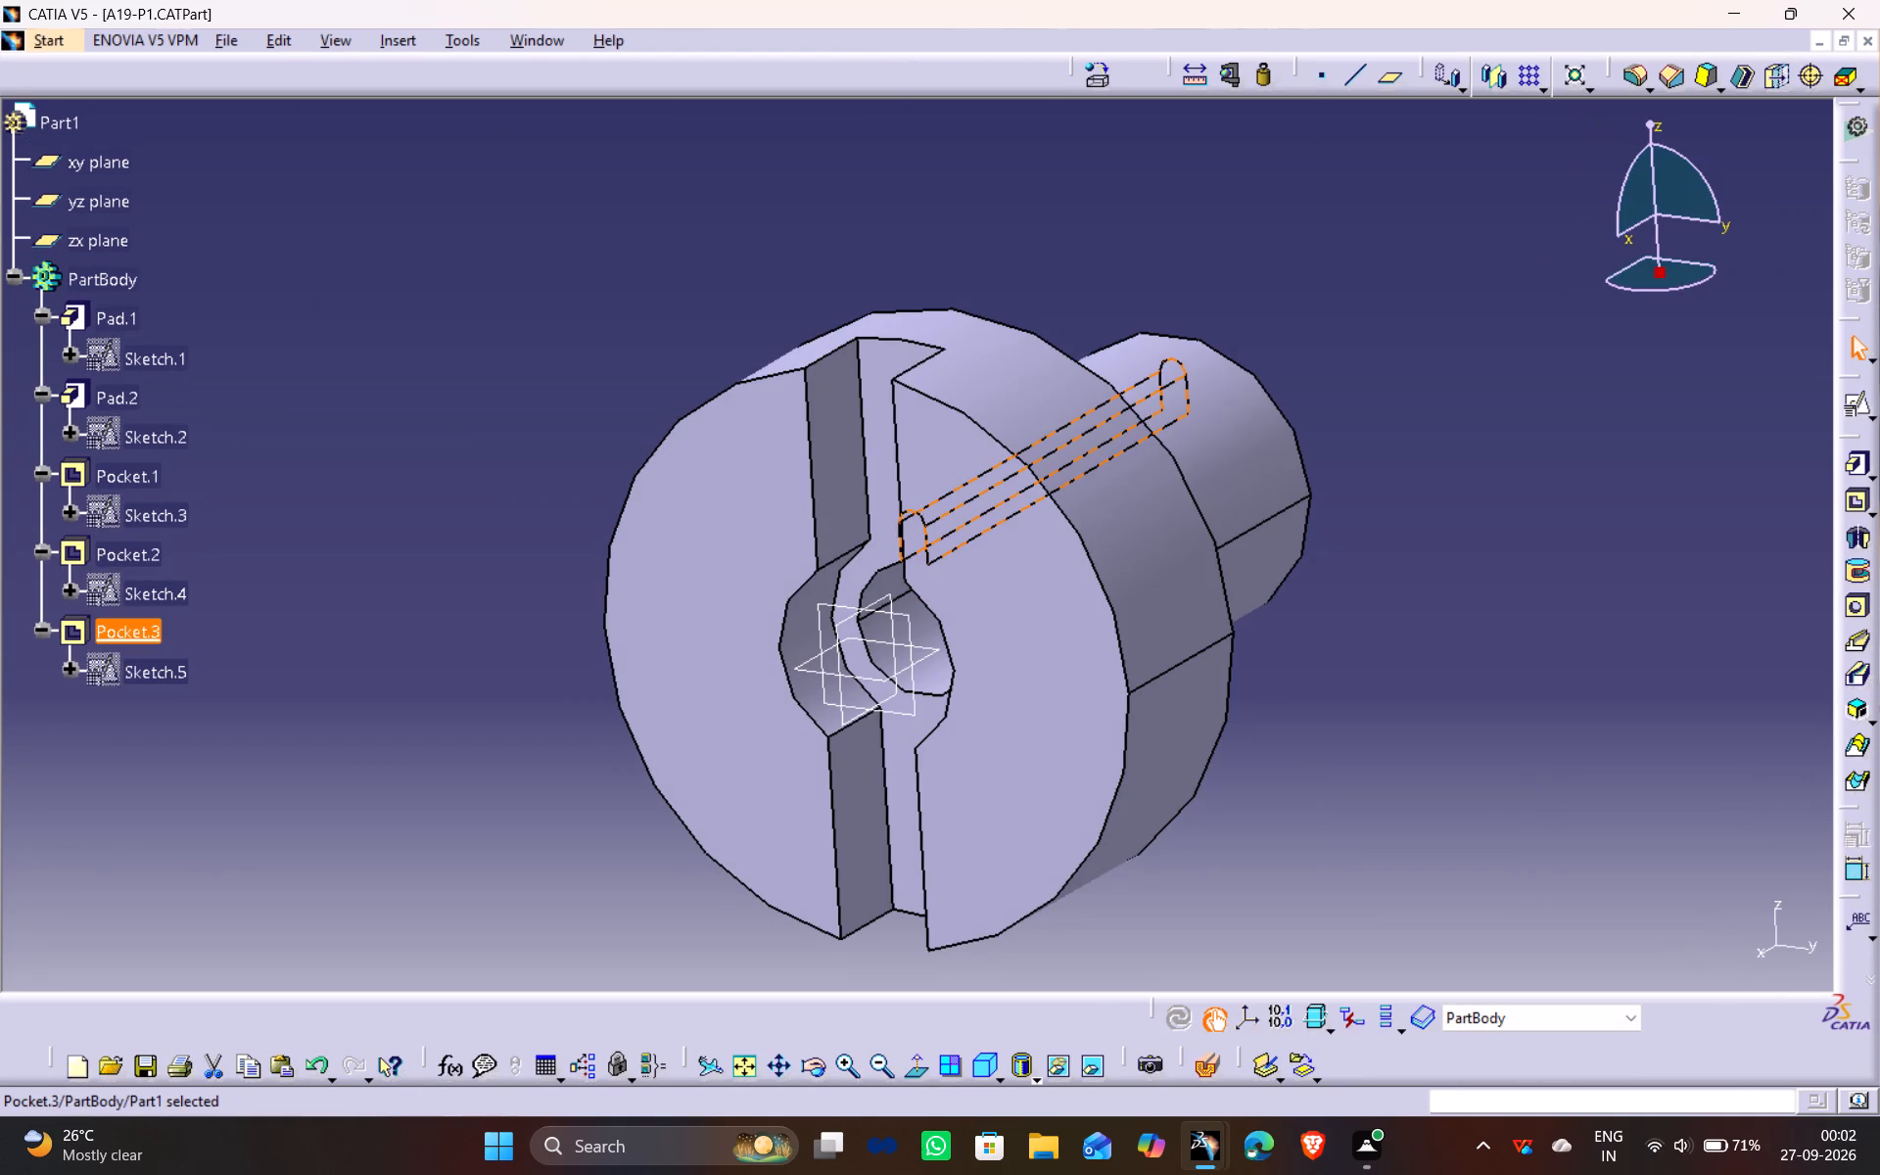
key(Delete)
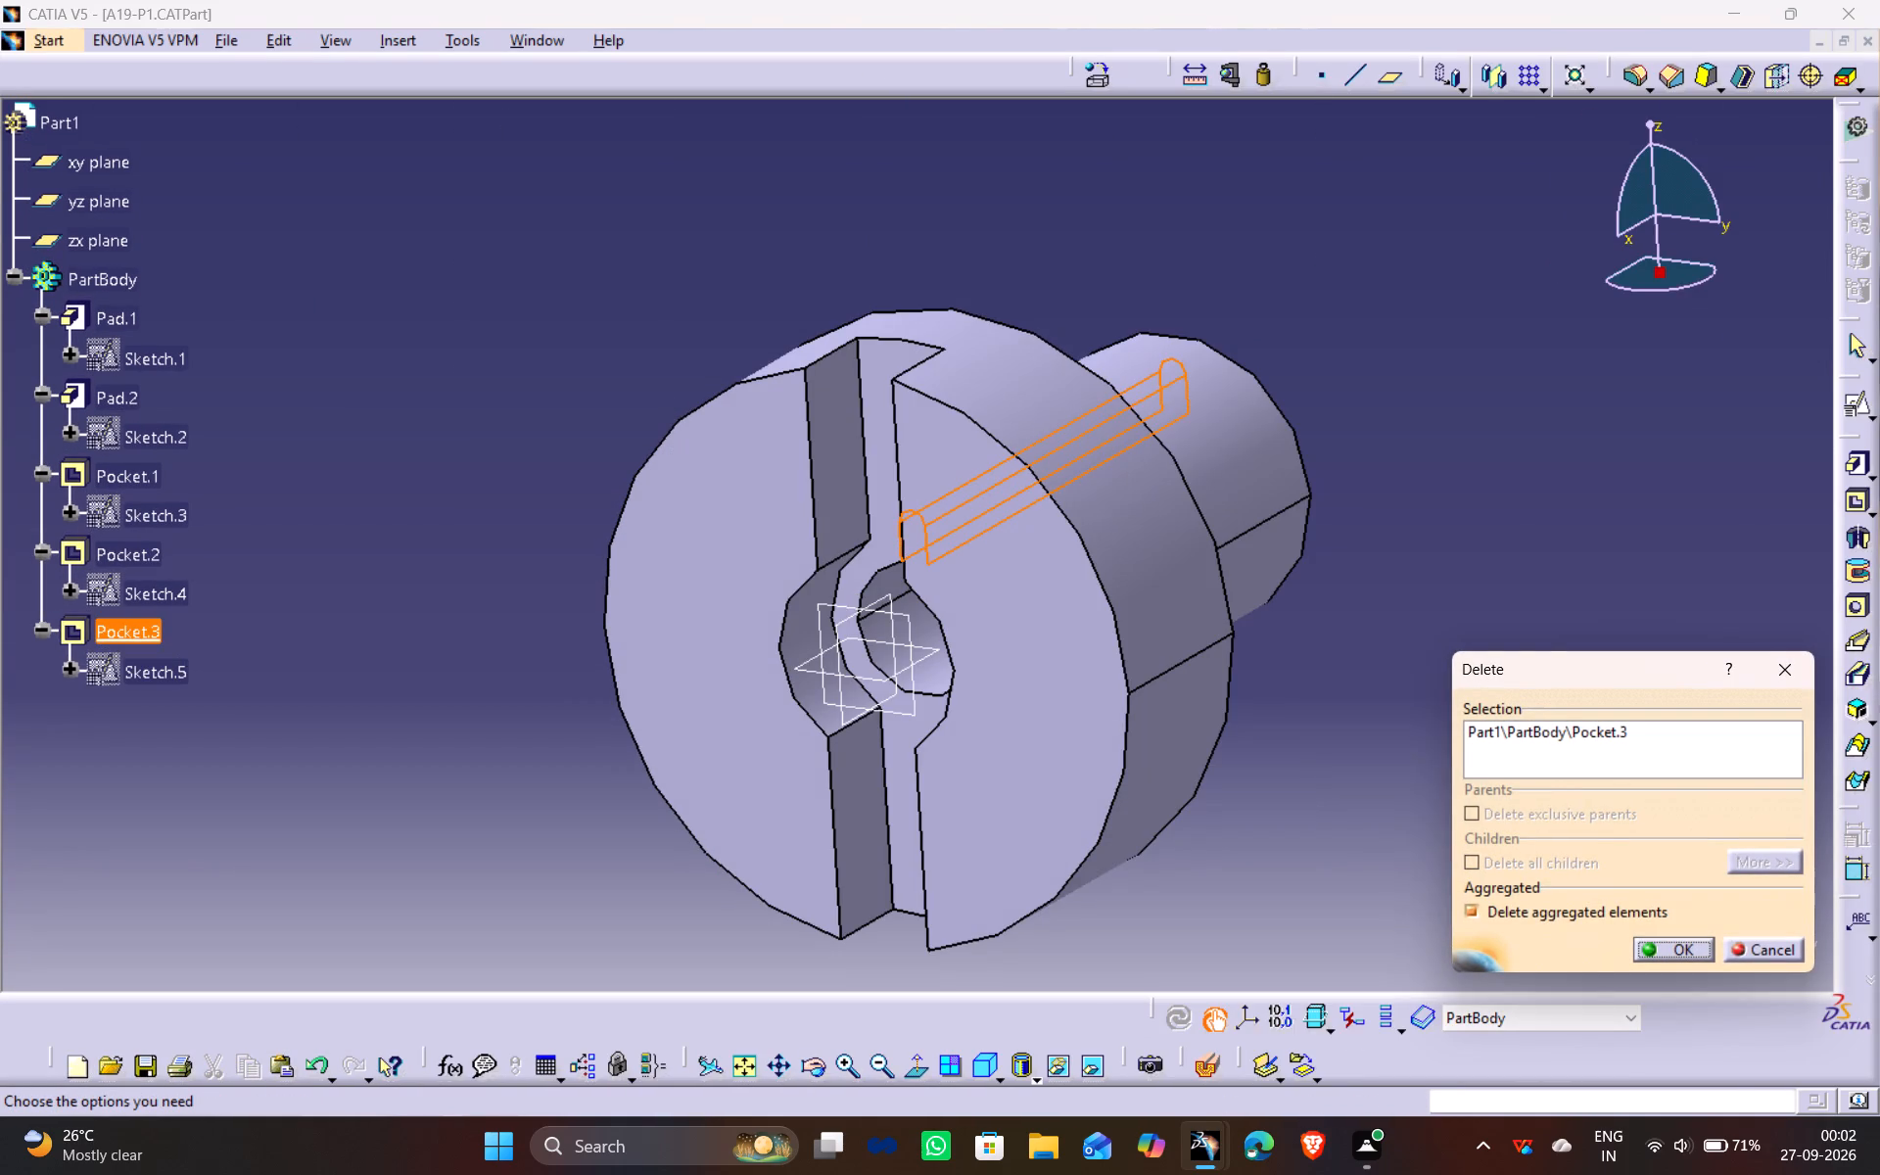
click(1666, 942)
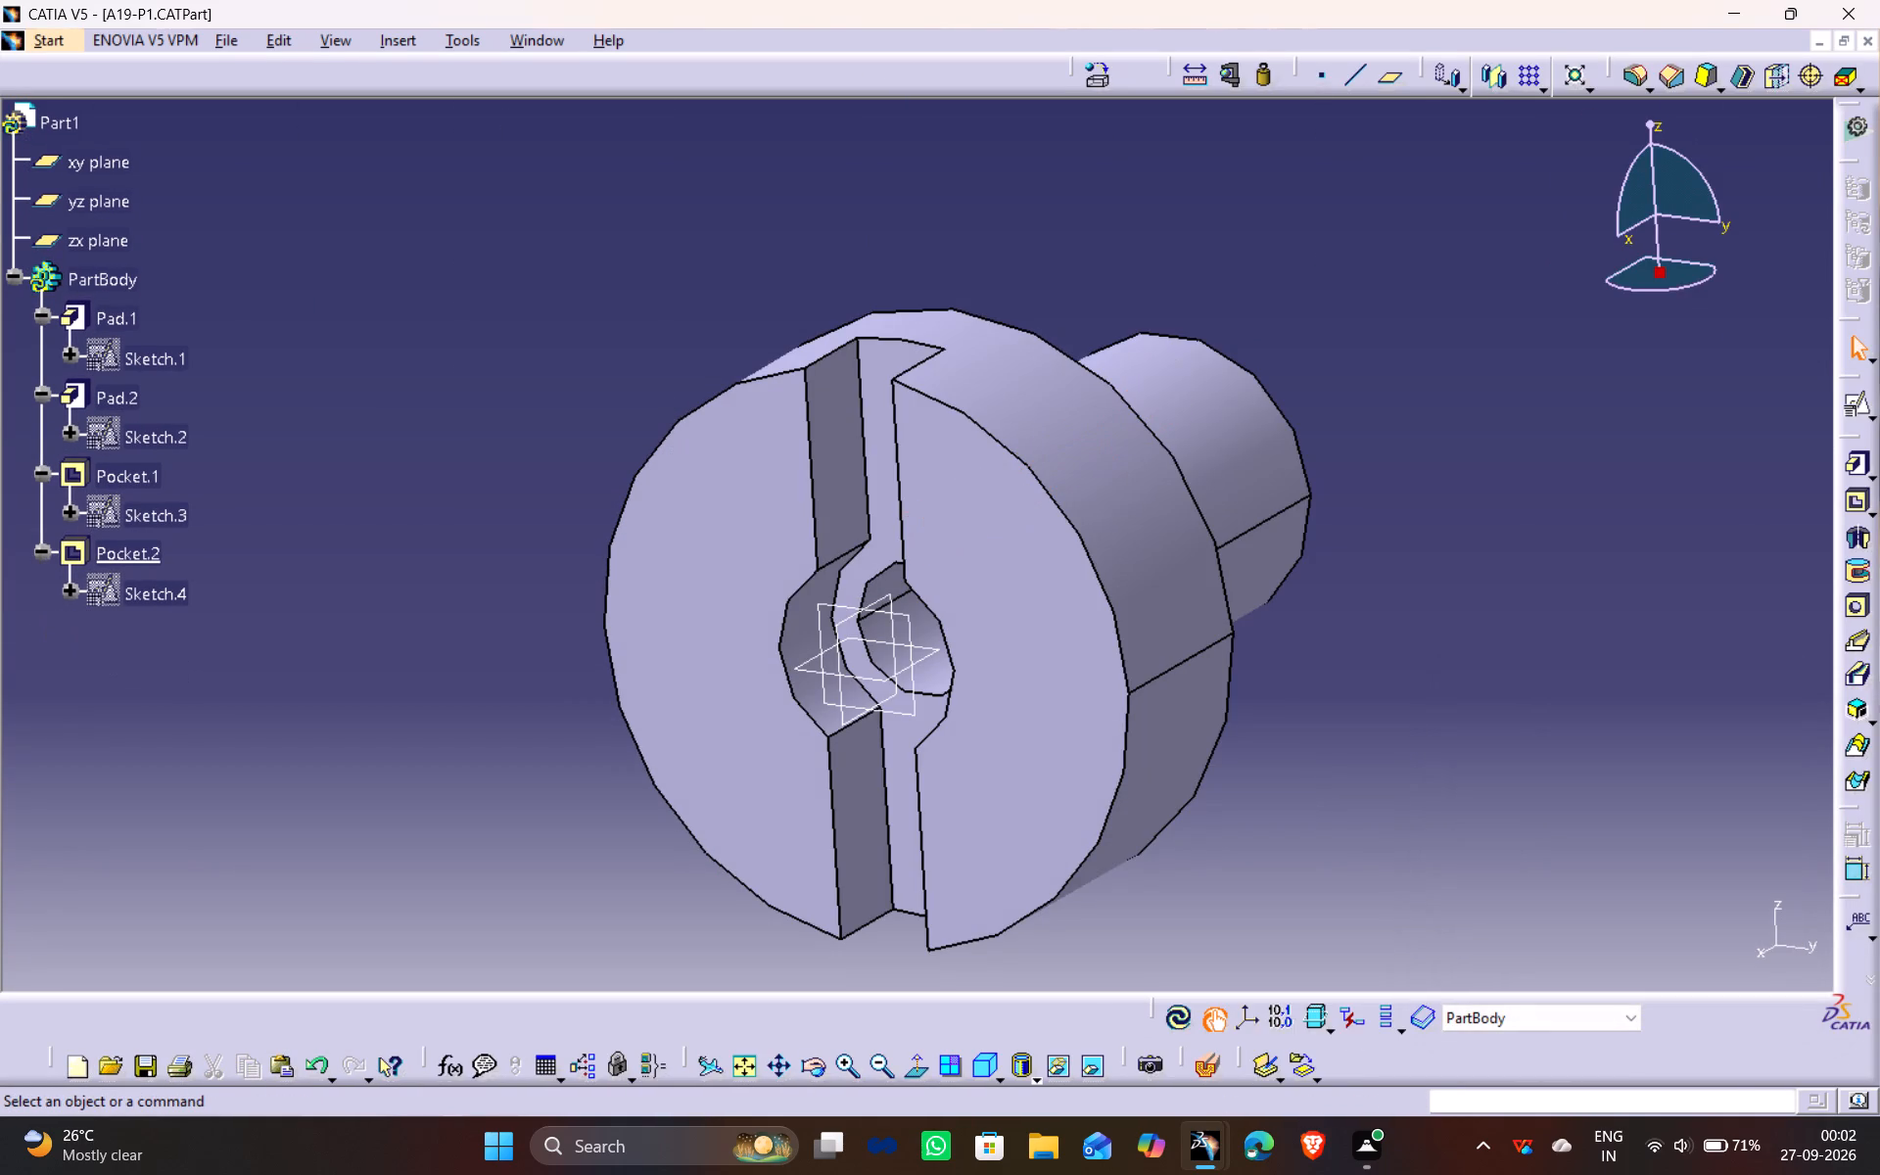
click(1517, 616)
middle_drag(610, 641, 585, 637)
drag(610, 640, 590, 641)
click(1174, 1018)
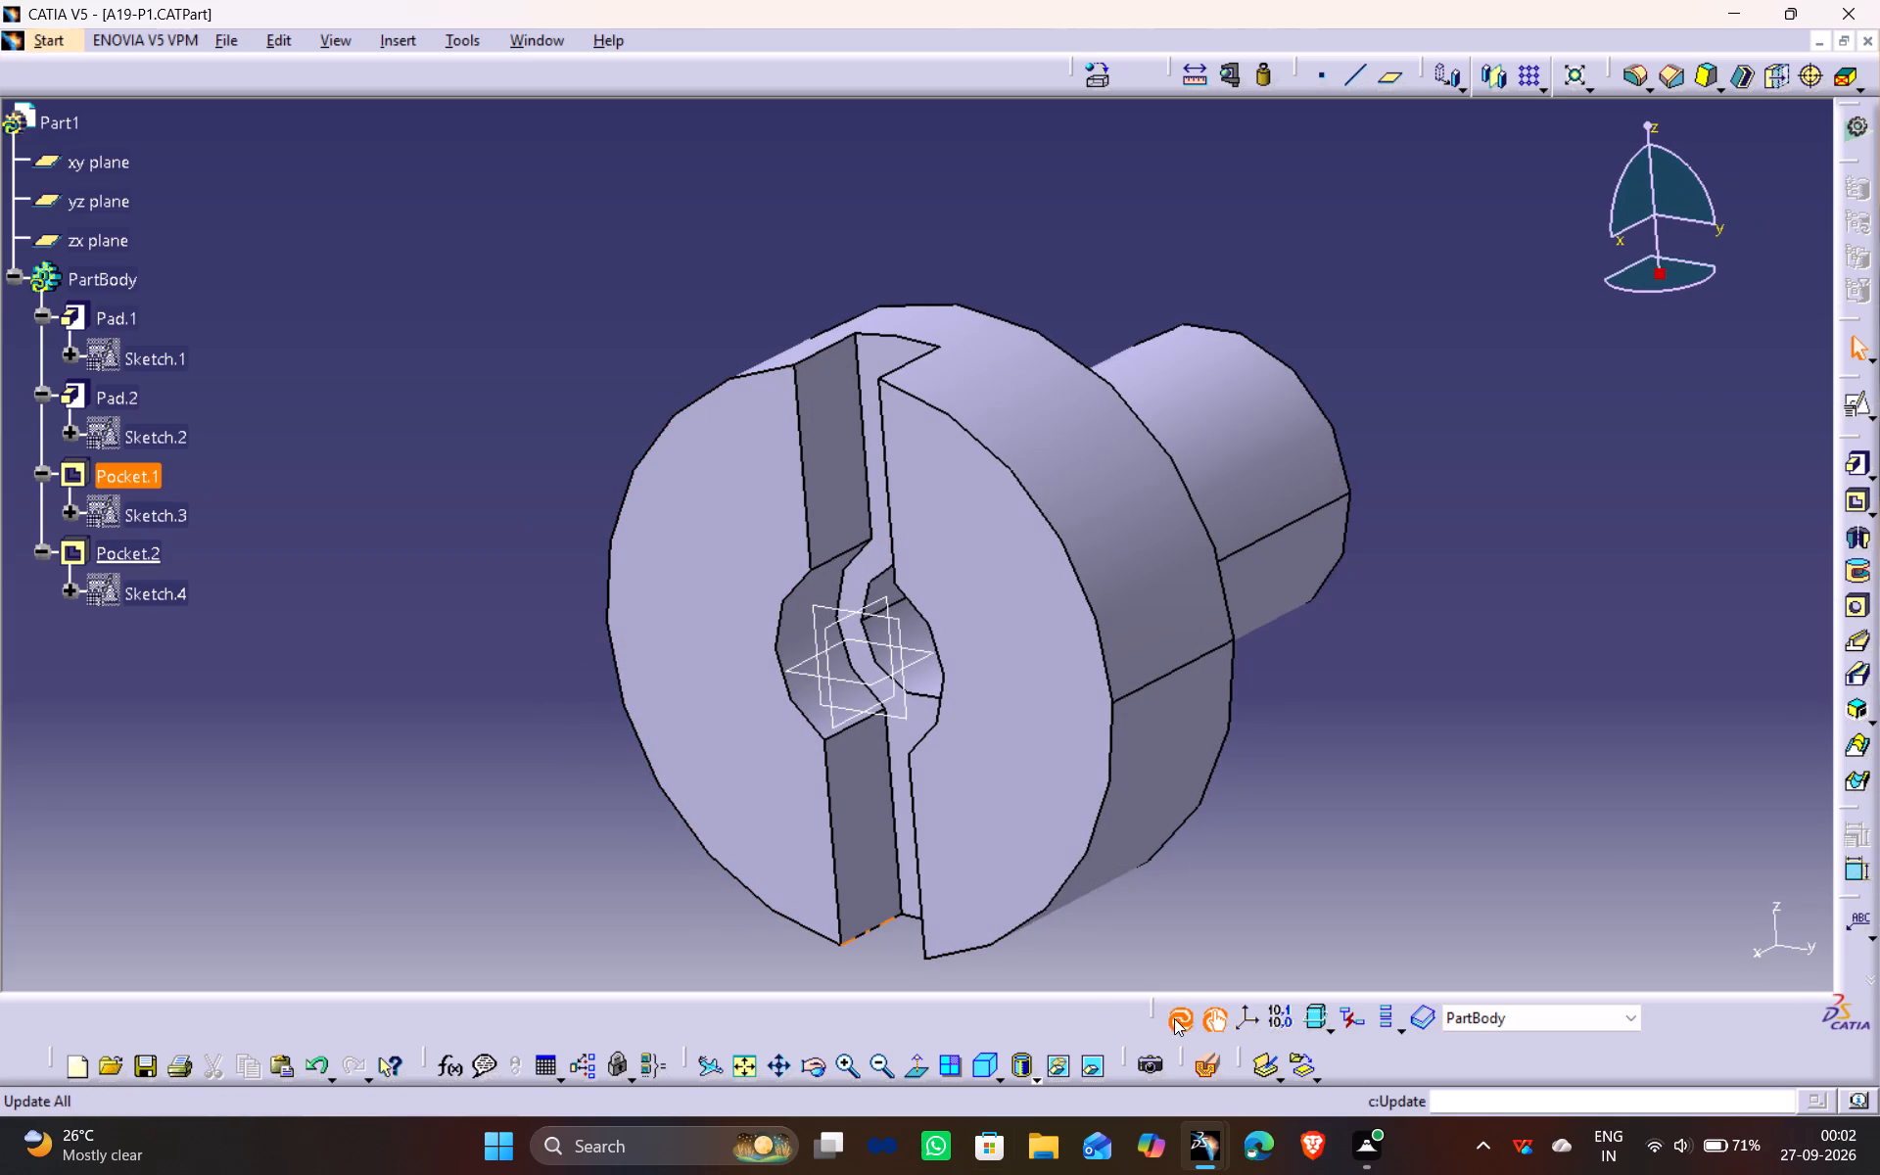
Save the A19-P1 part and close it to return to Product2.
key(ctrl+s)
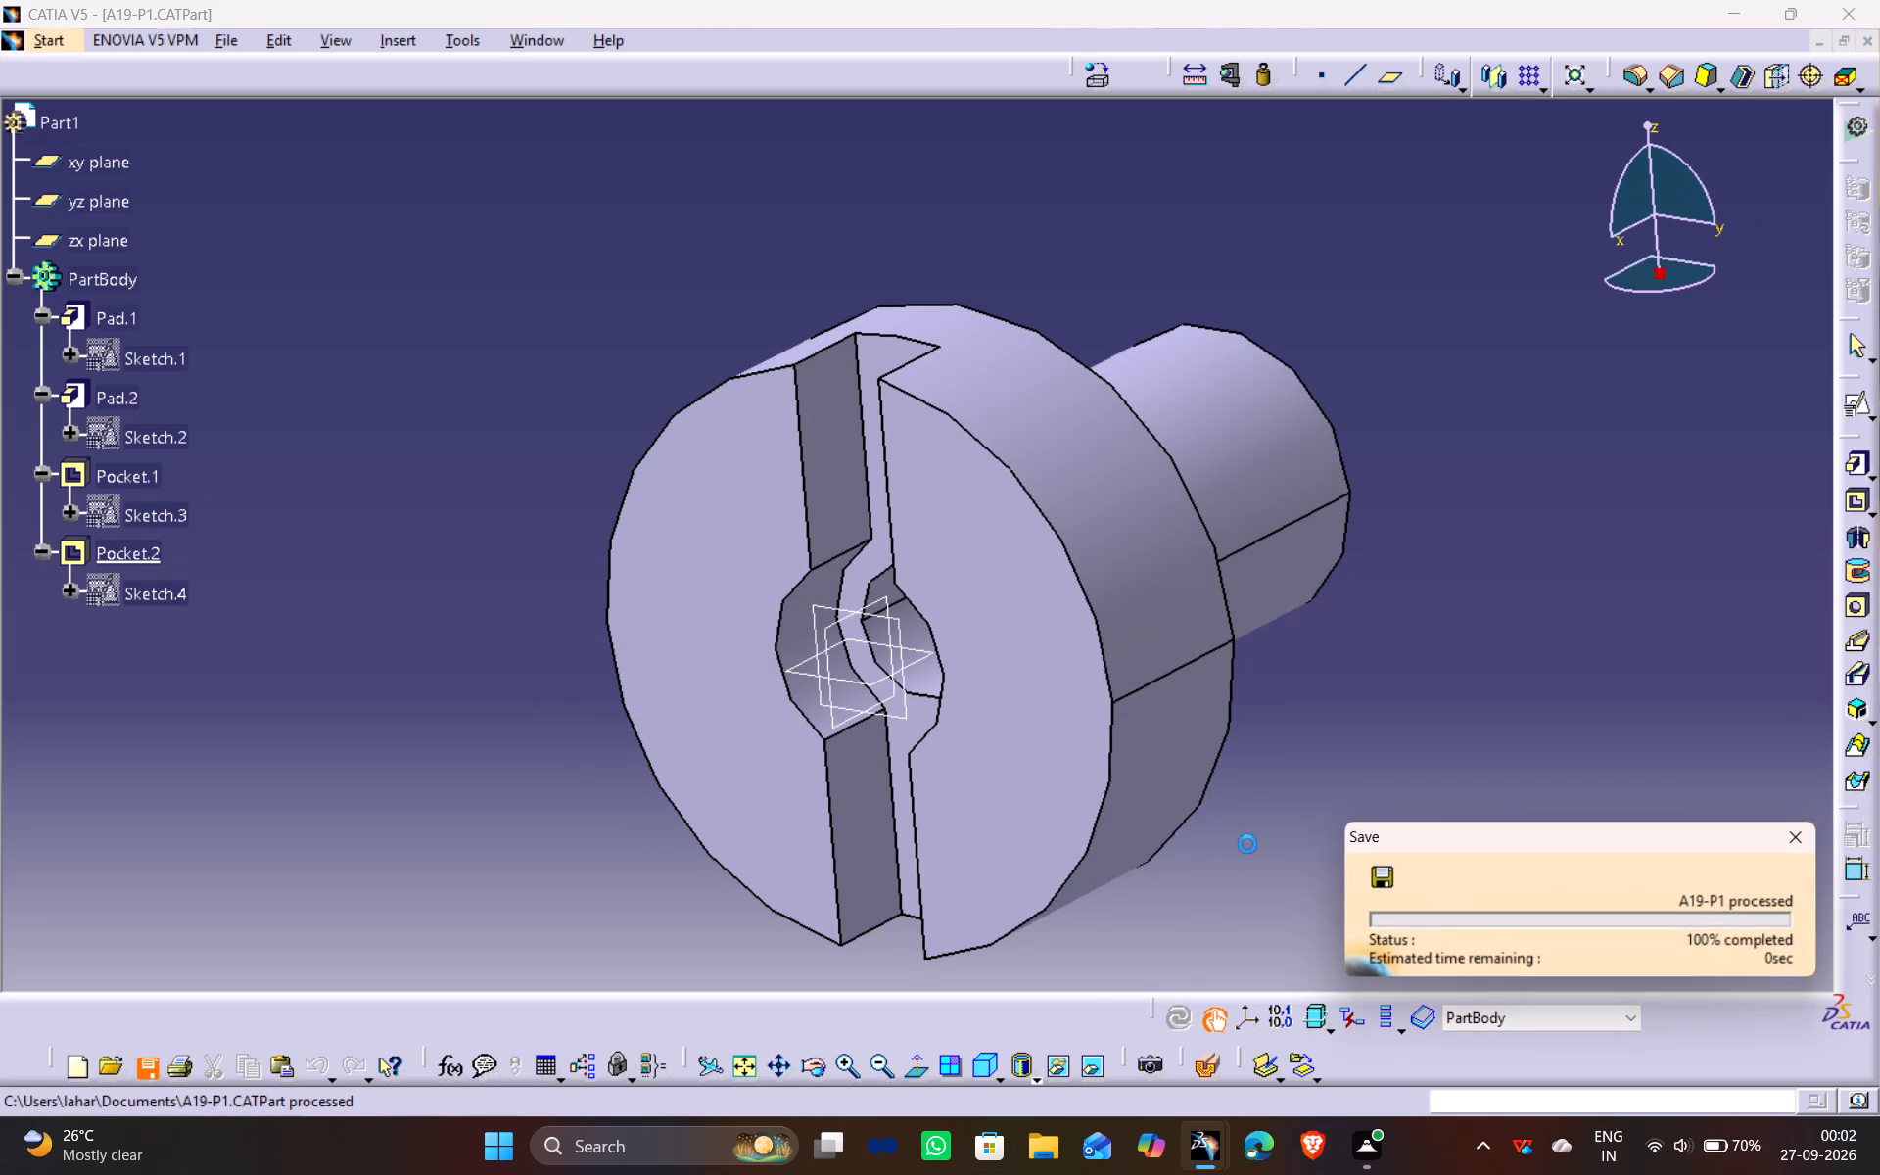
click(1867, 42)
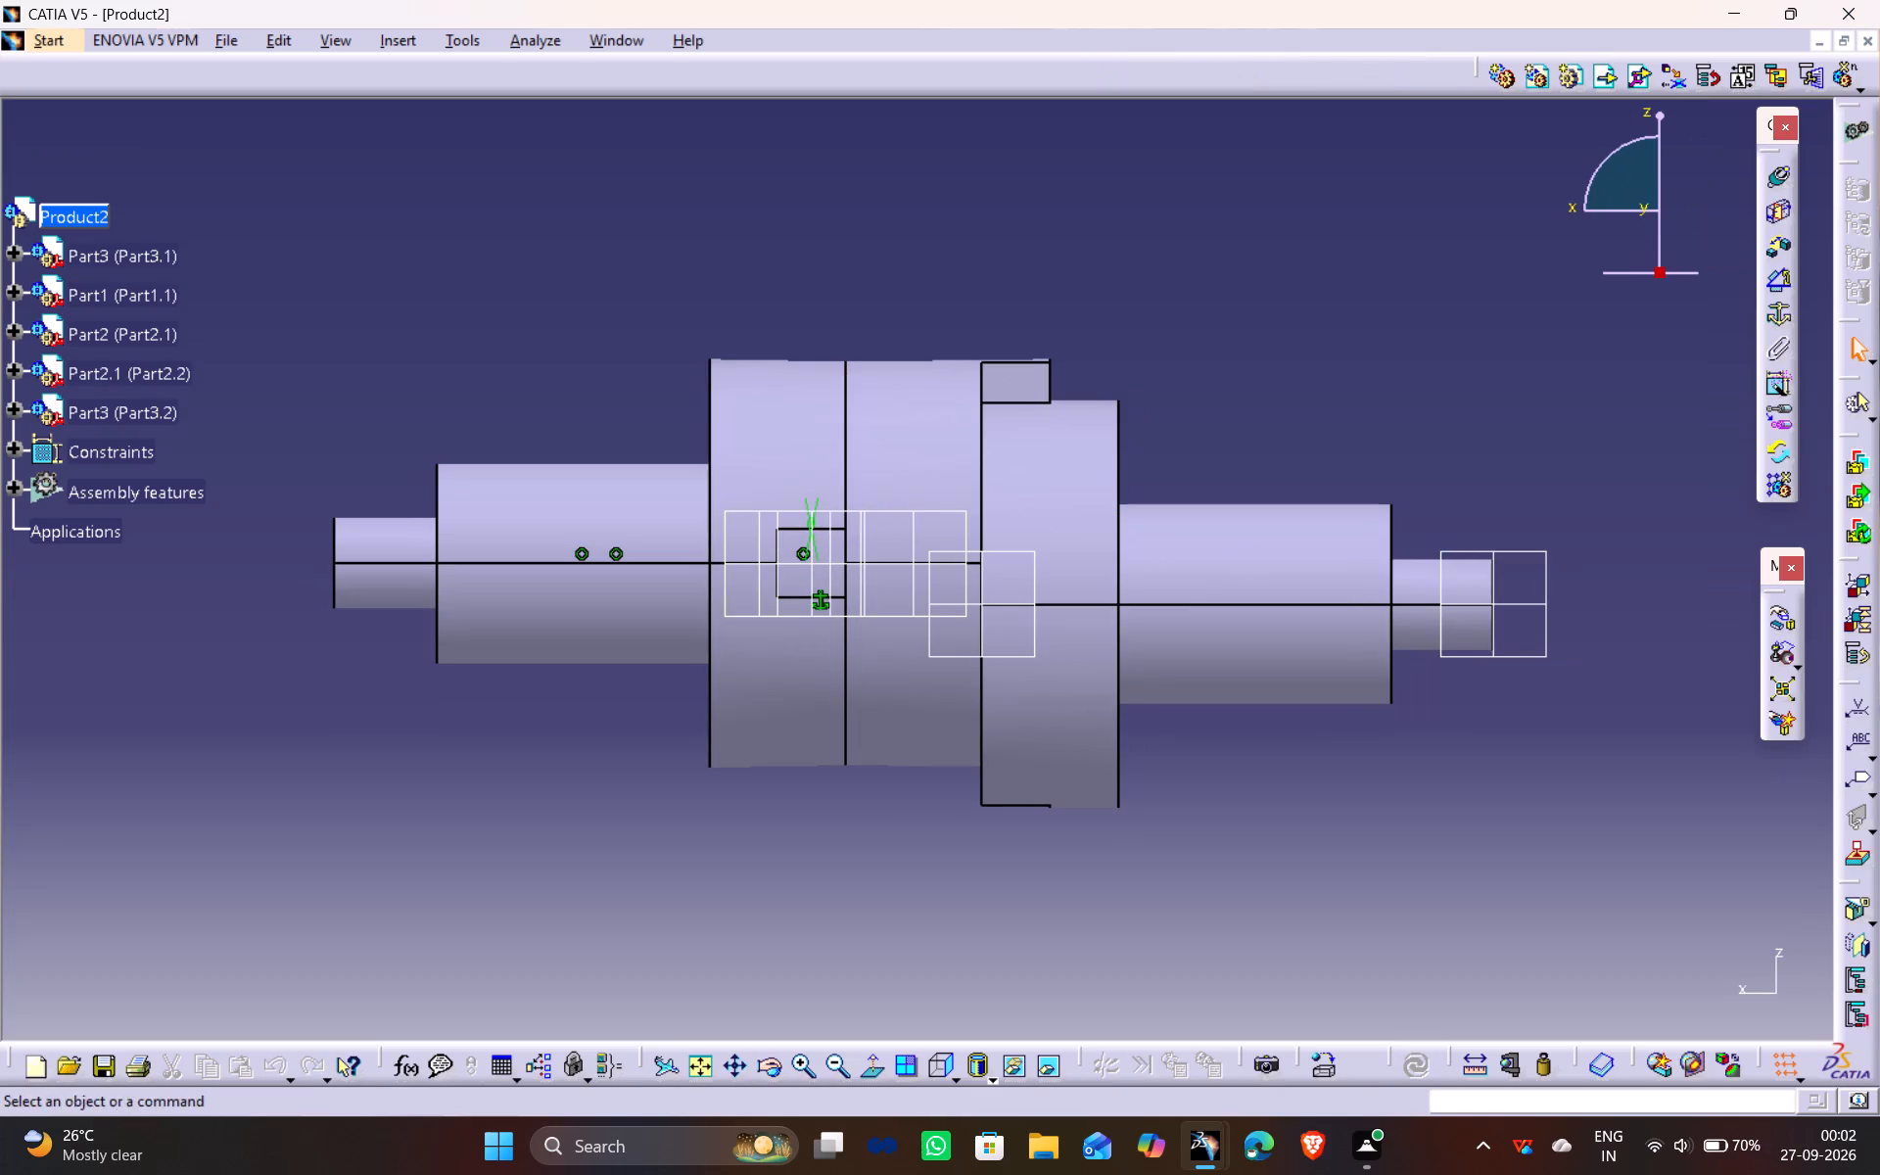
Examine the coupling assembly from both shaft ends and at an oblique angle.
middle_drag(1558, 547, 1176, 588)
drag(1554, 547, 1176, 588)
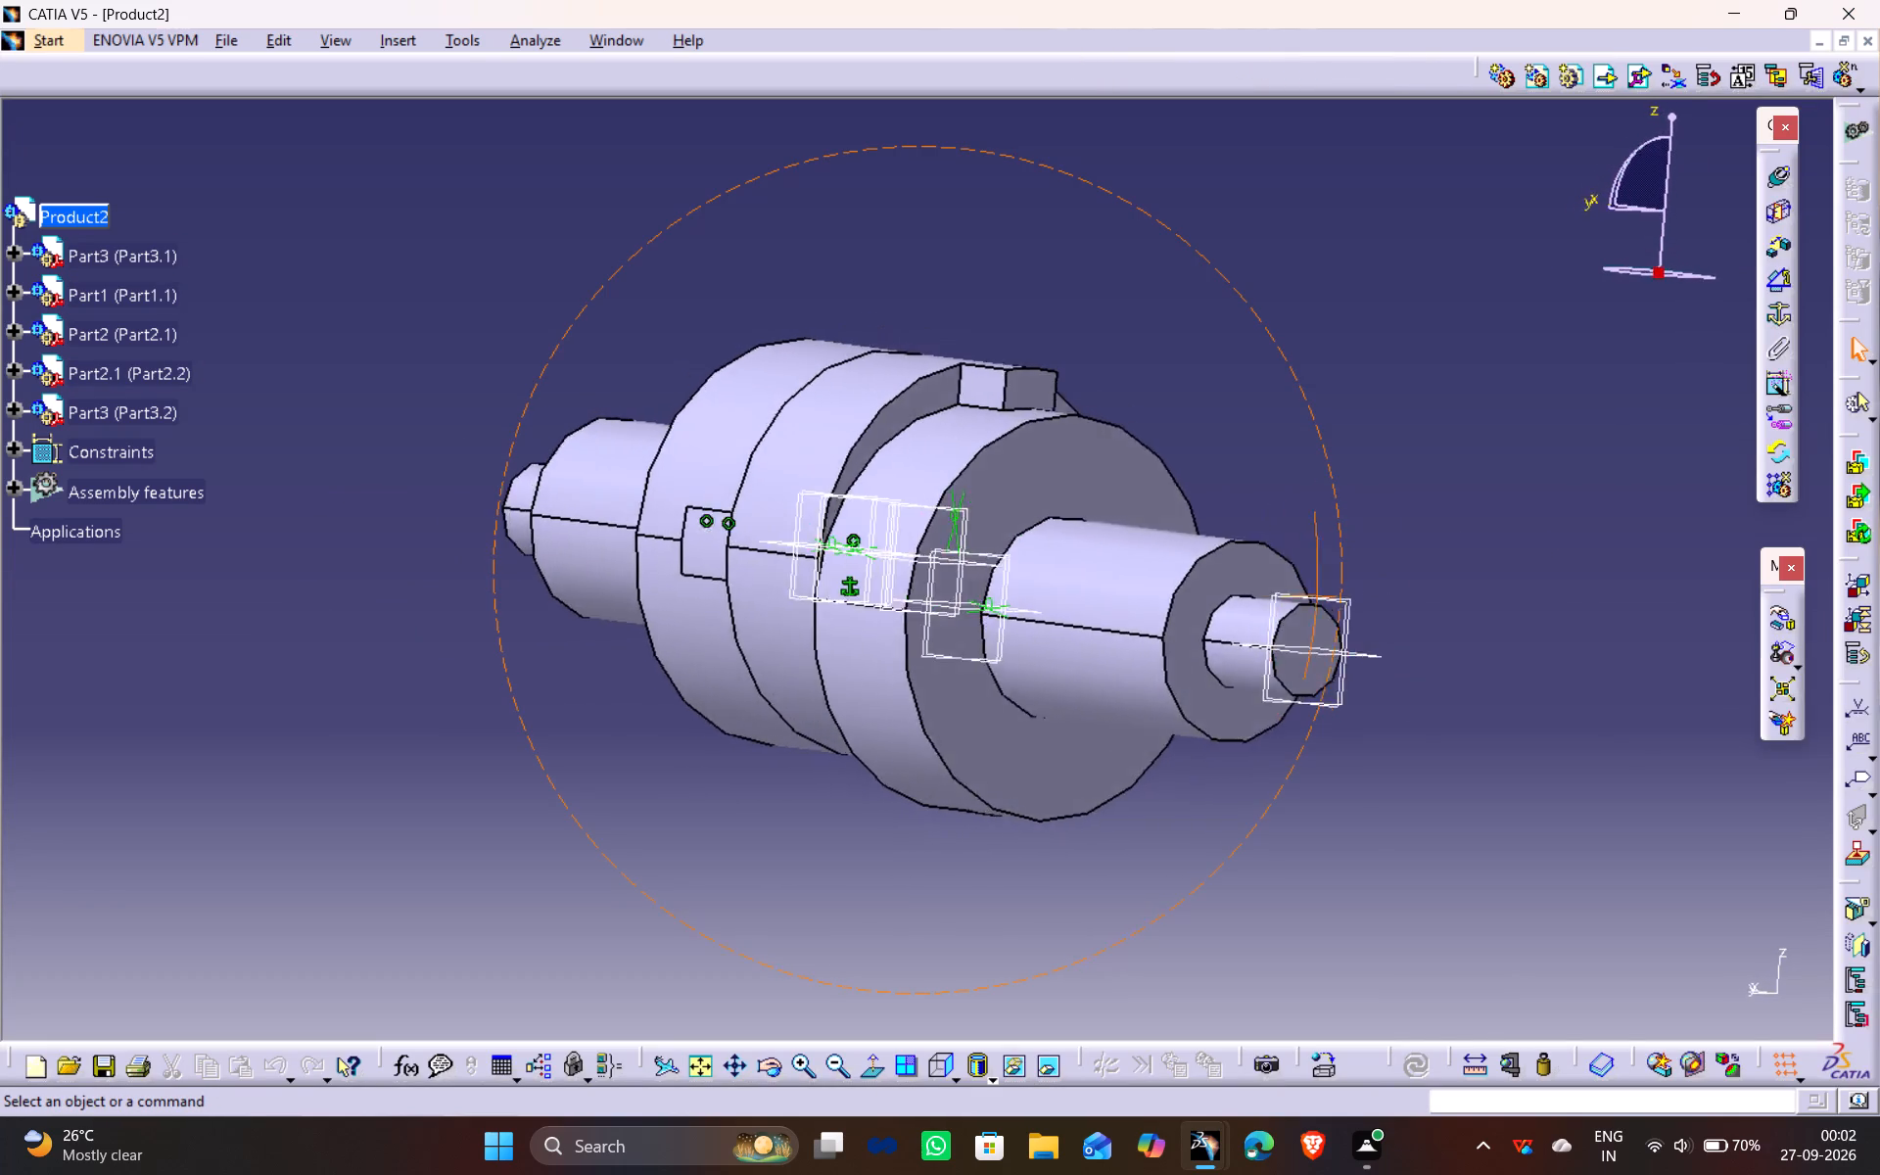
drag(1176, 588, 1266, 581)
middle_drag(1176, 588, 1269, 557)
click(1040, 217)
middle_drag(361, 311, 600, 430)
drag(356, 315, 600, 430)
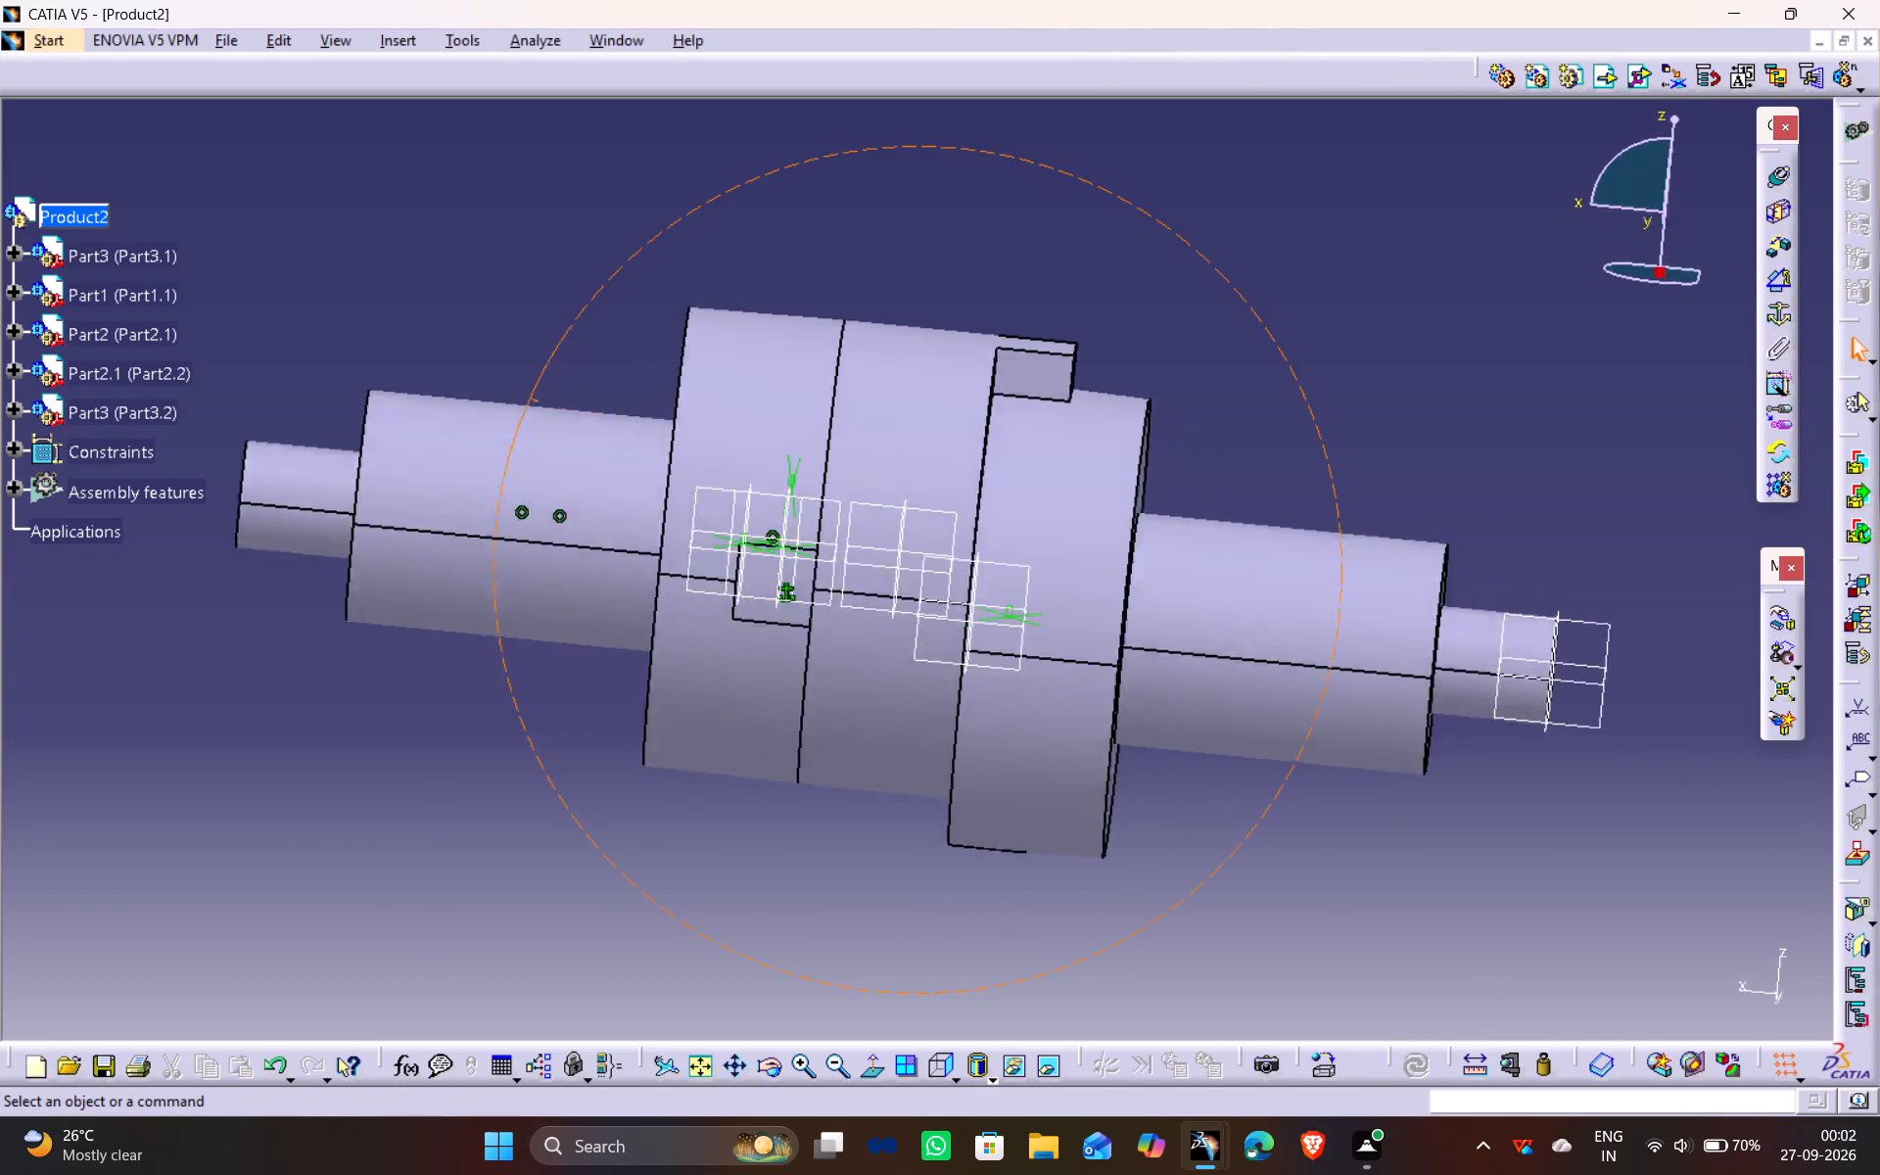
middle_drag(600, 430, 742, 509)
drag(600, 430, 742, 509)
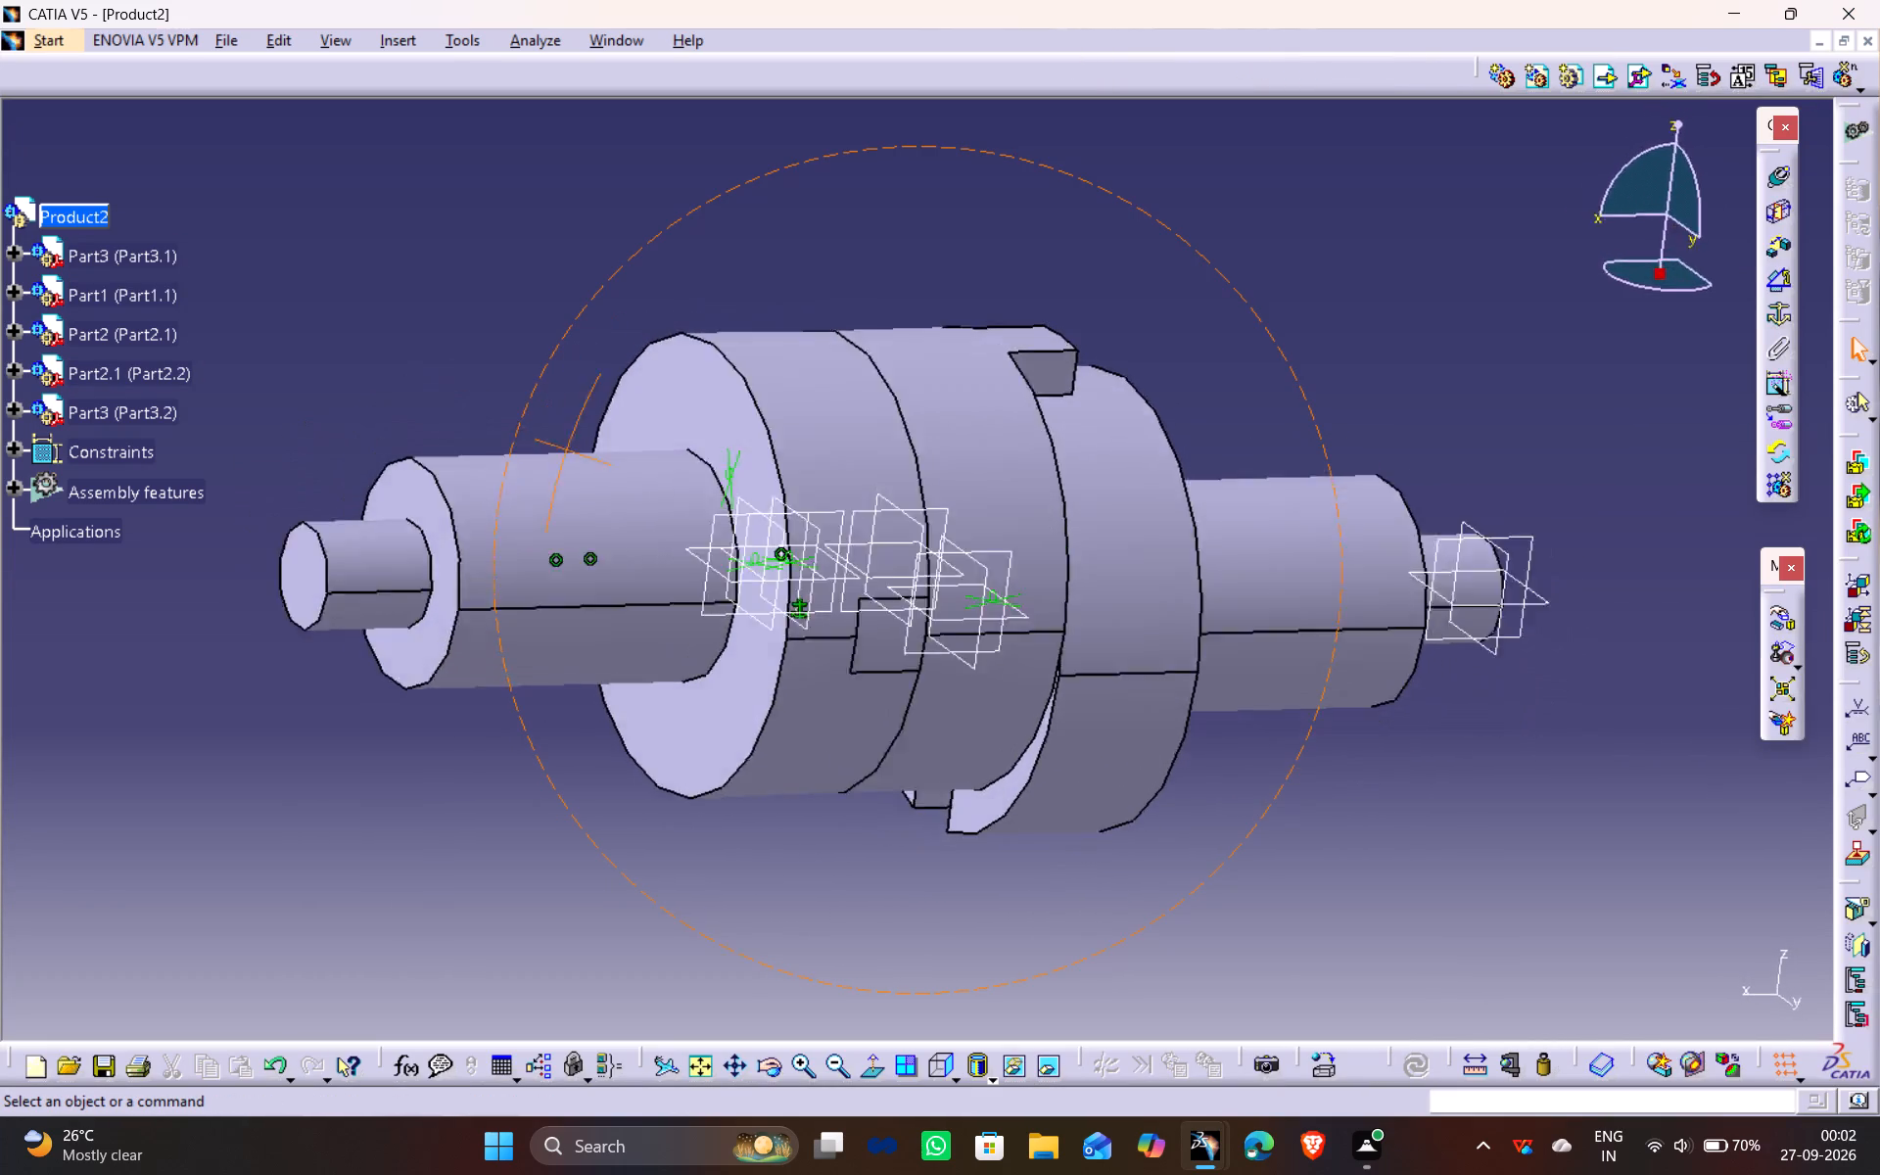
middle_drag(742, 509, 702, 623)
drag(742, 509, 702, 623)
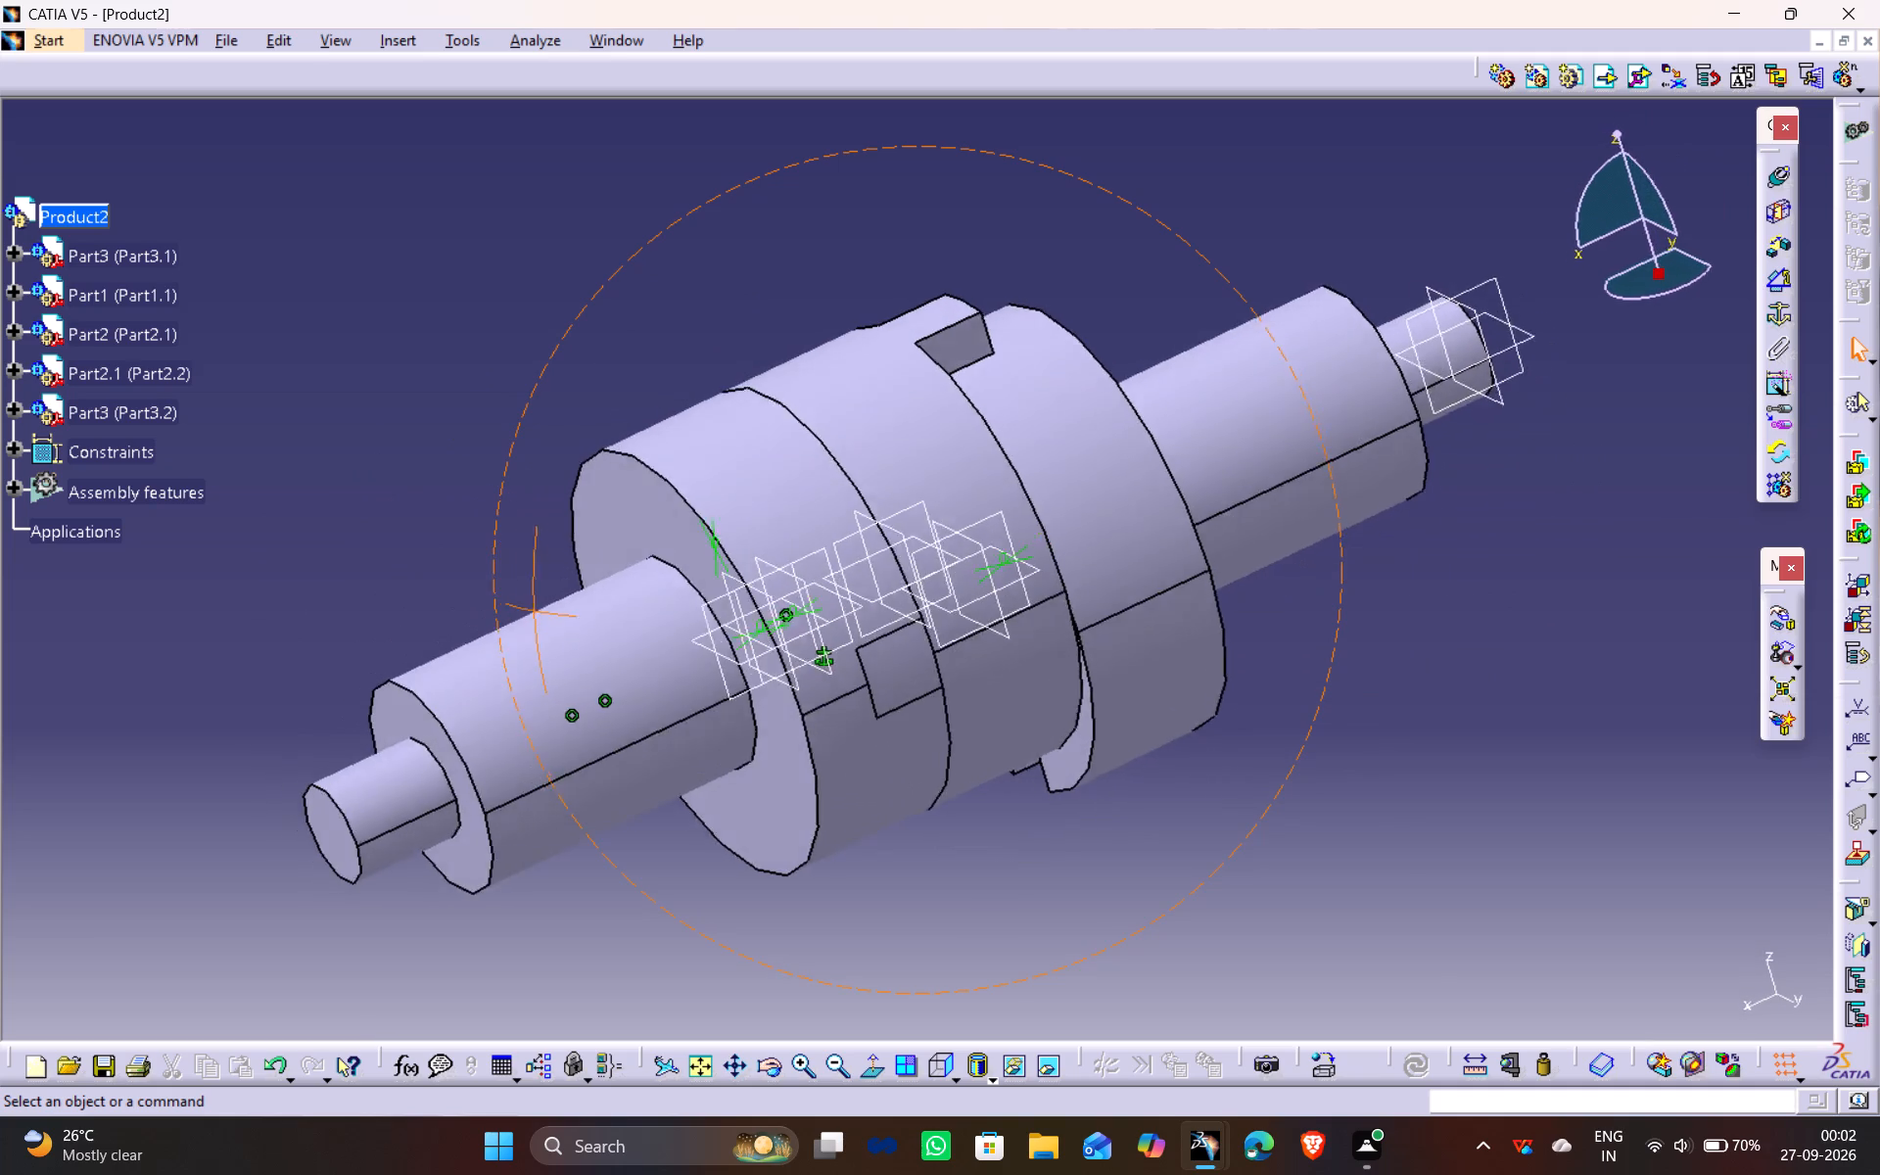
drag(702, 623, 712, 610)
middle_drag(702, 623, 704, 585)
click(715, 272)
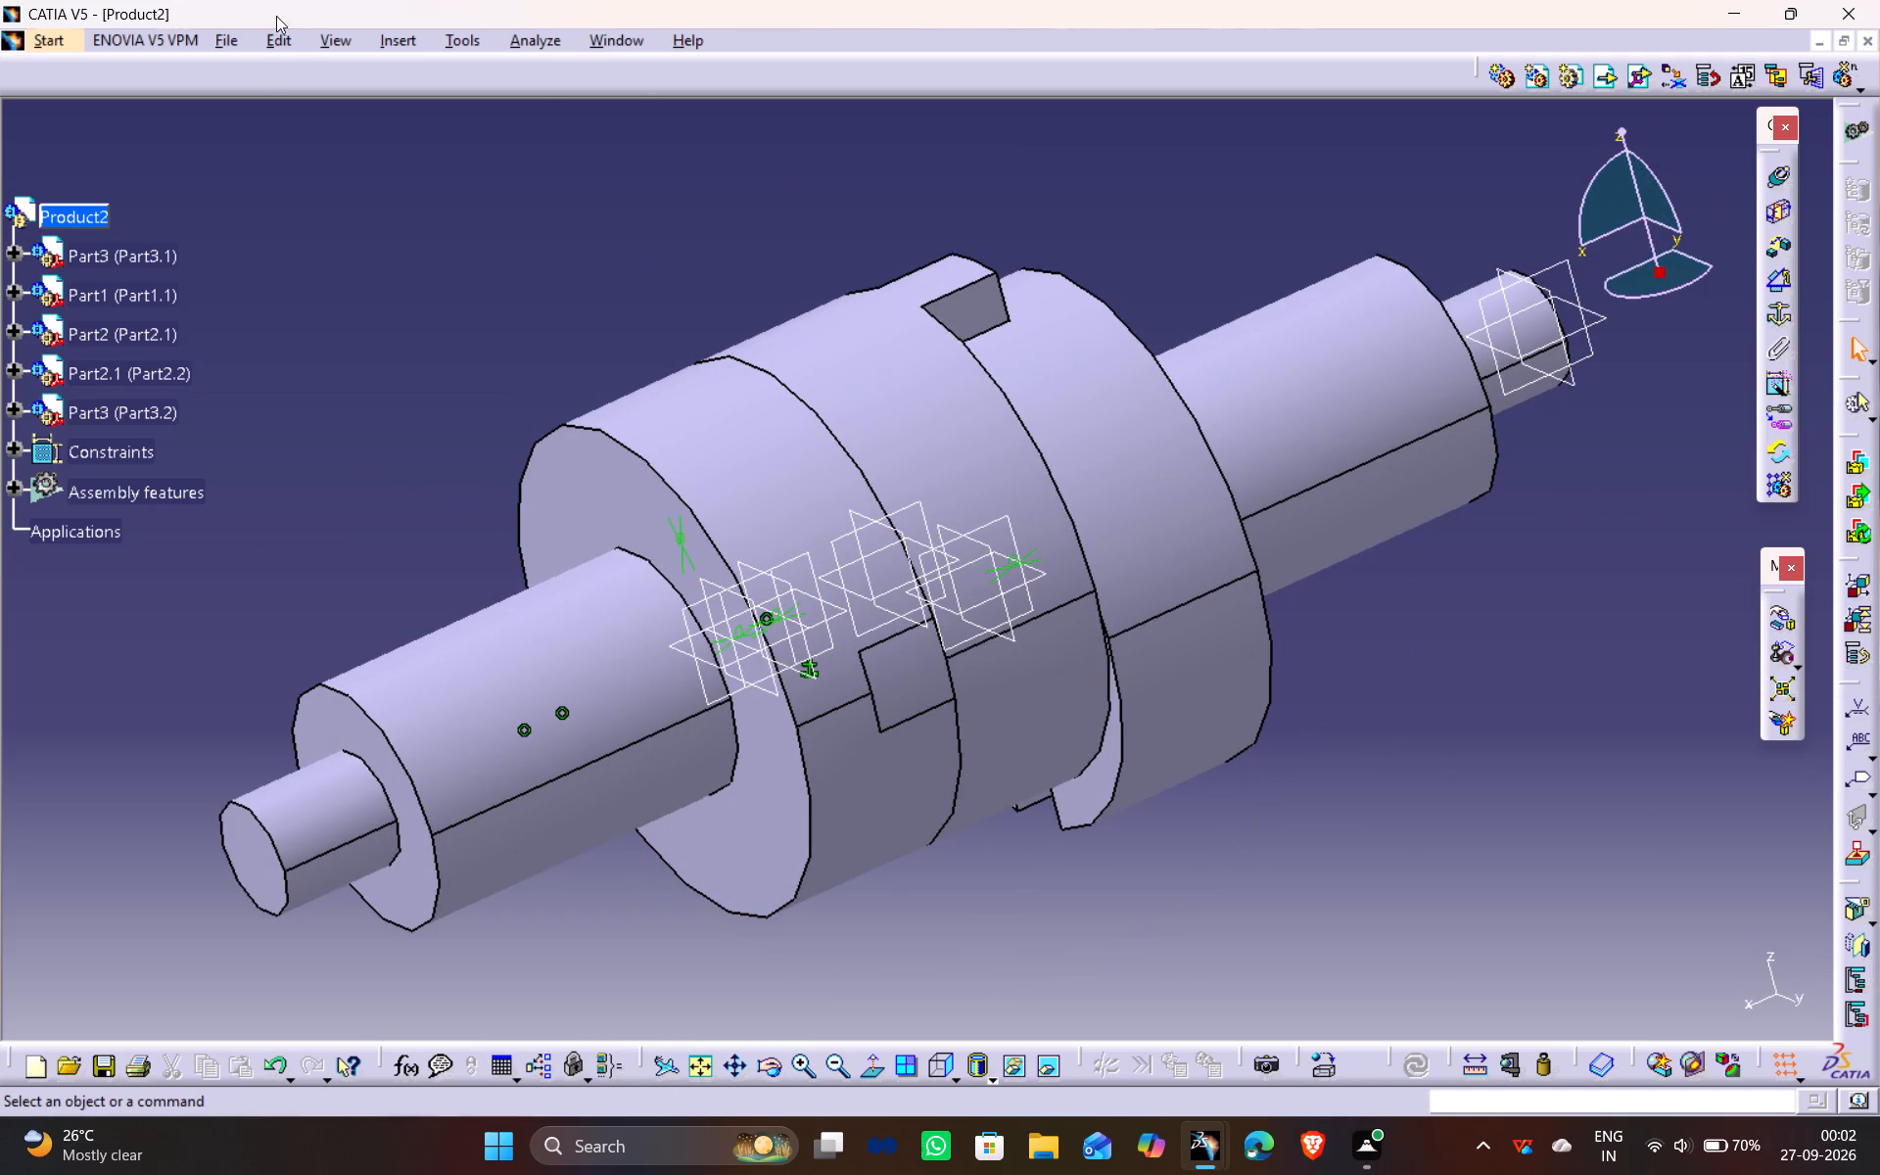
Search the whole assembly for Part Design elements of type Plane and hide all of them.
click(286, 47)
click(377, 392)
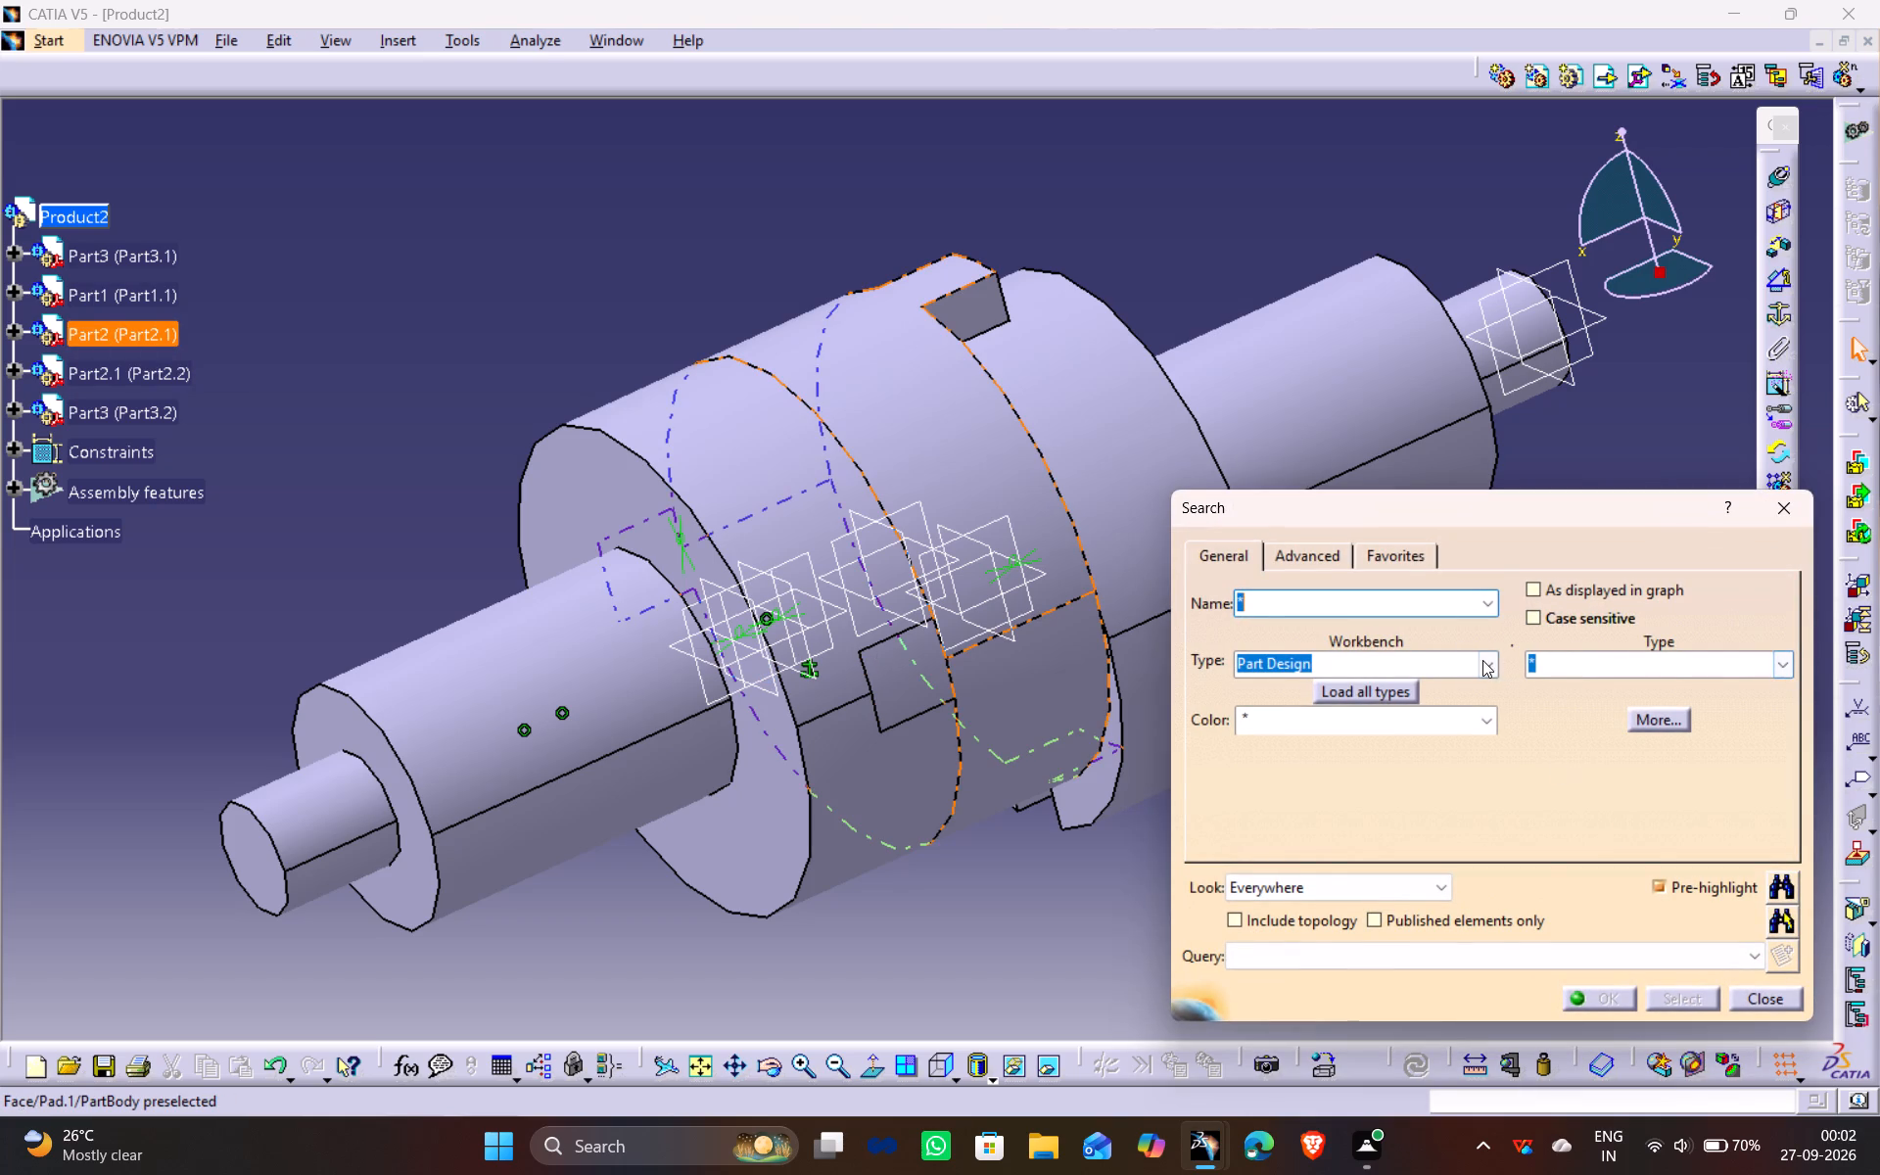
click(1787, 660)
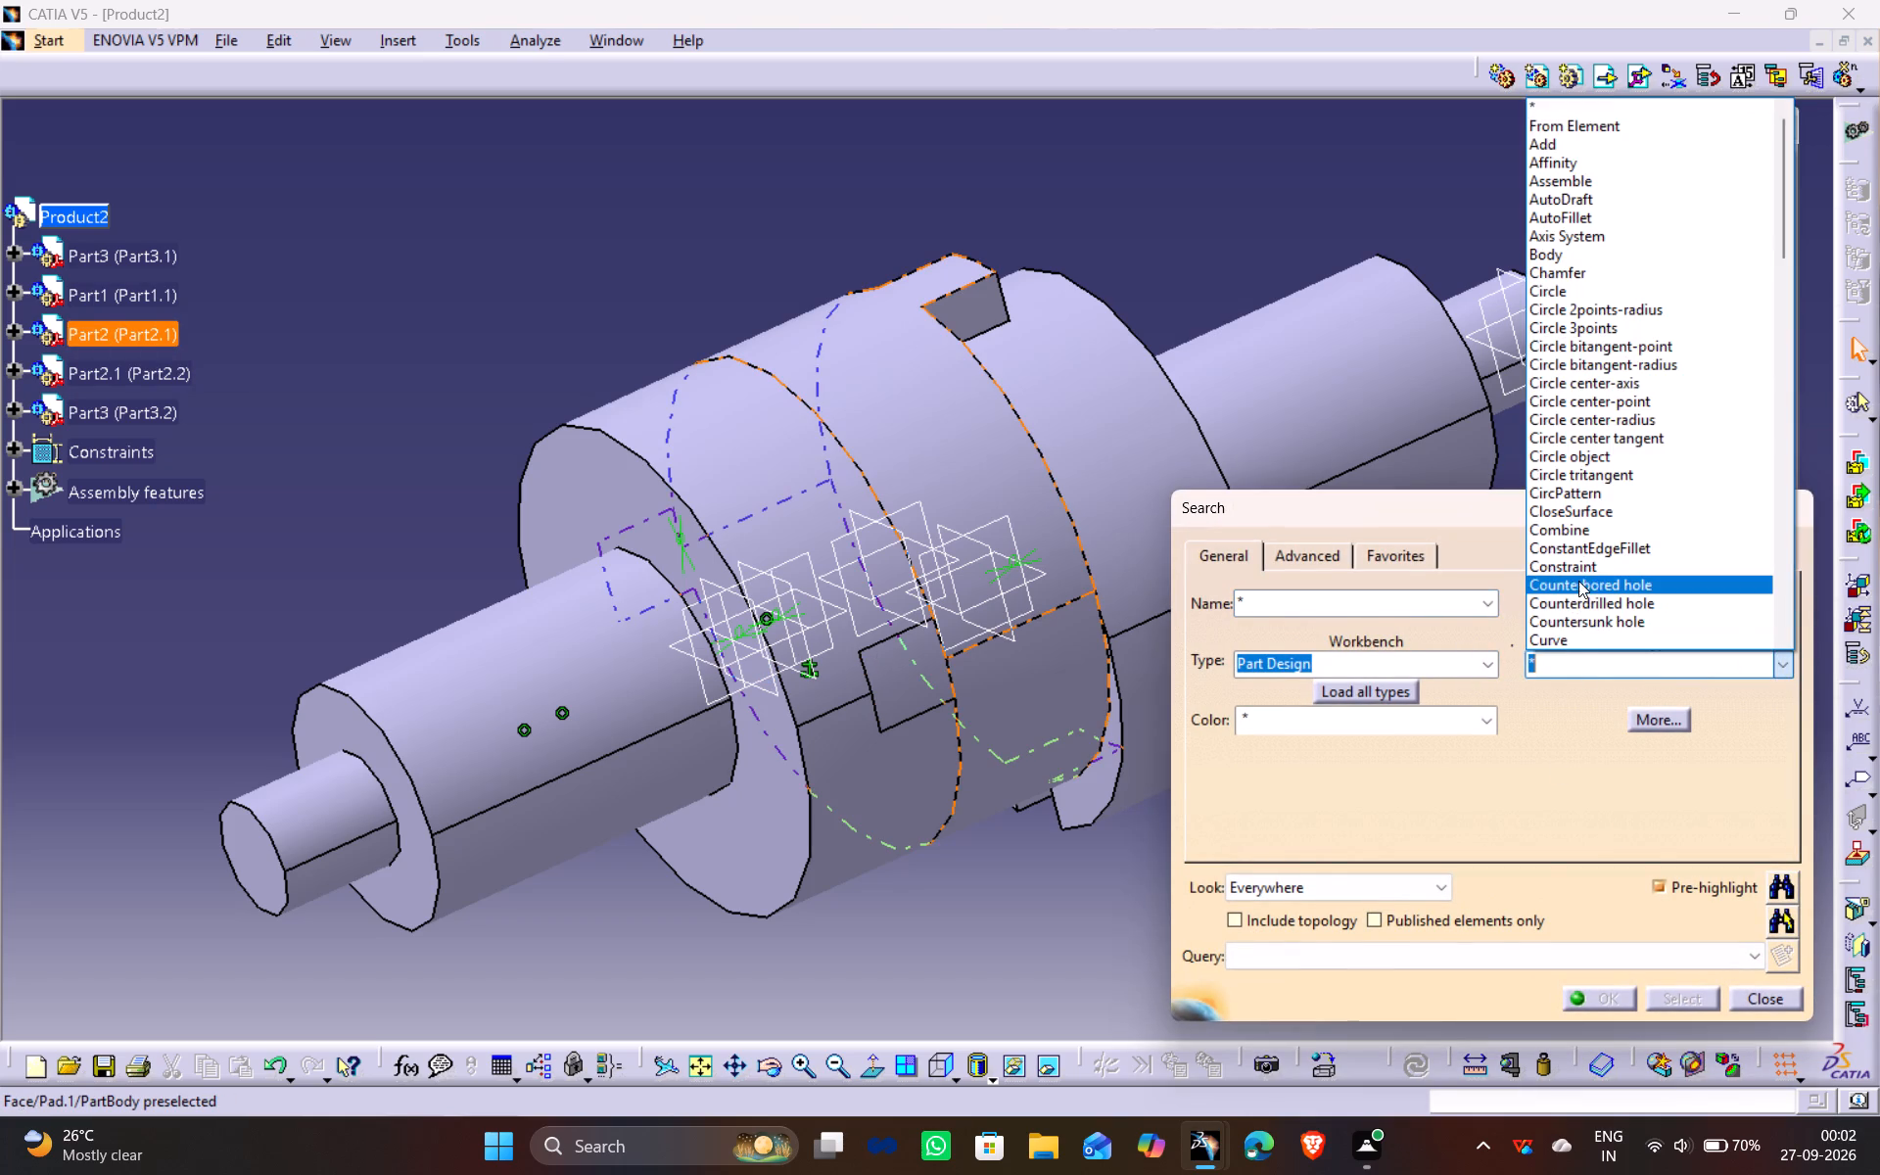
scroll(1578, 581, down, 5)
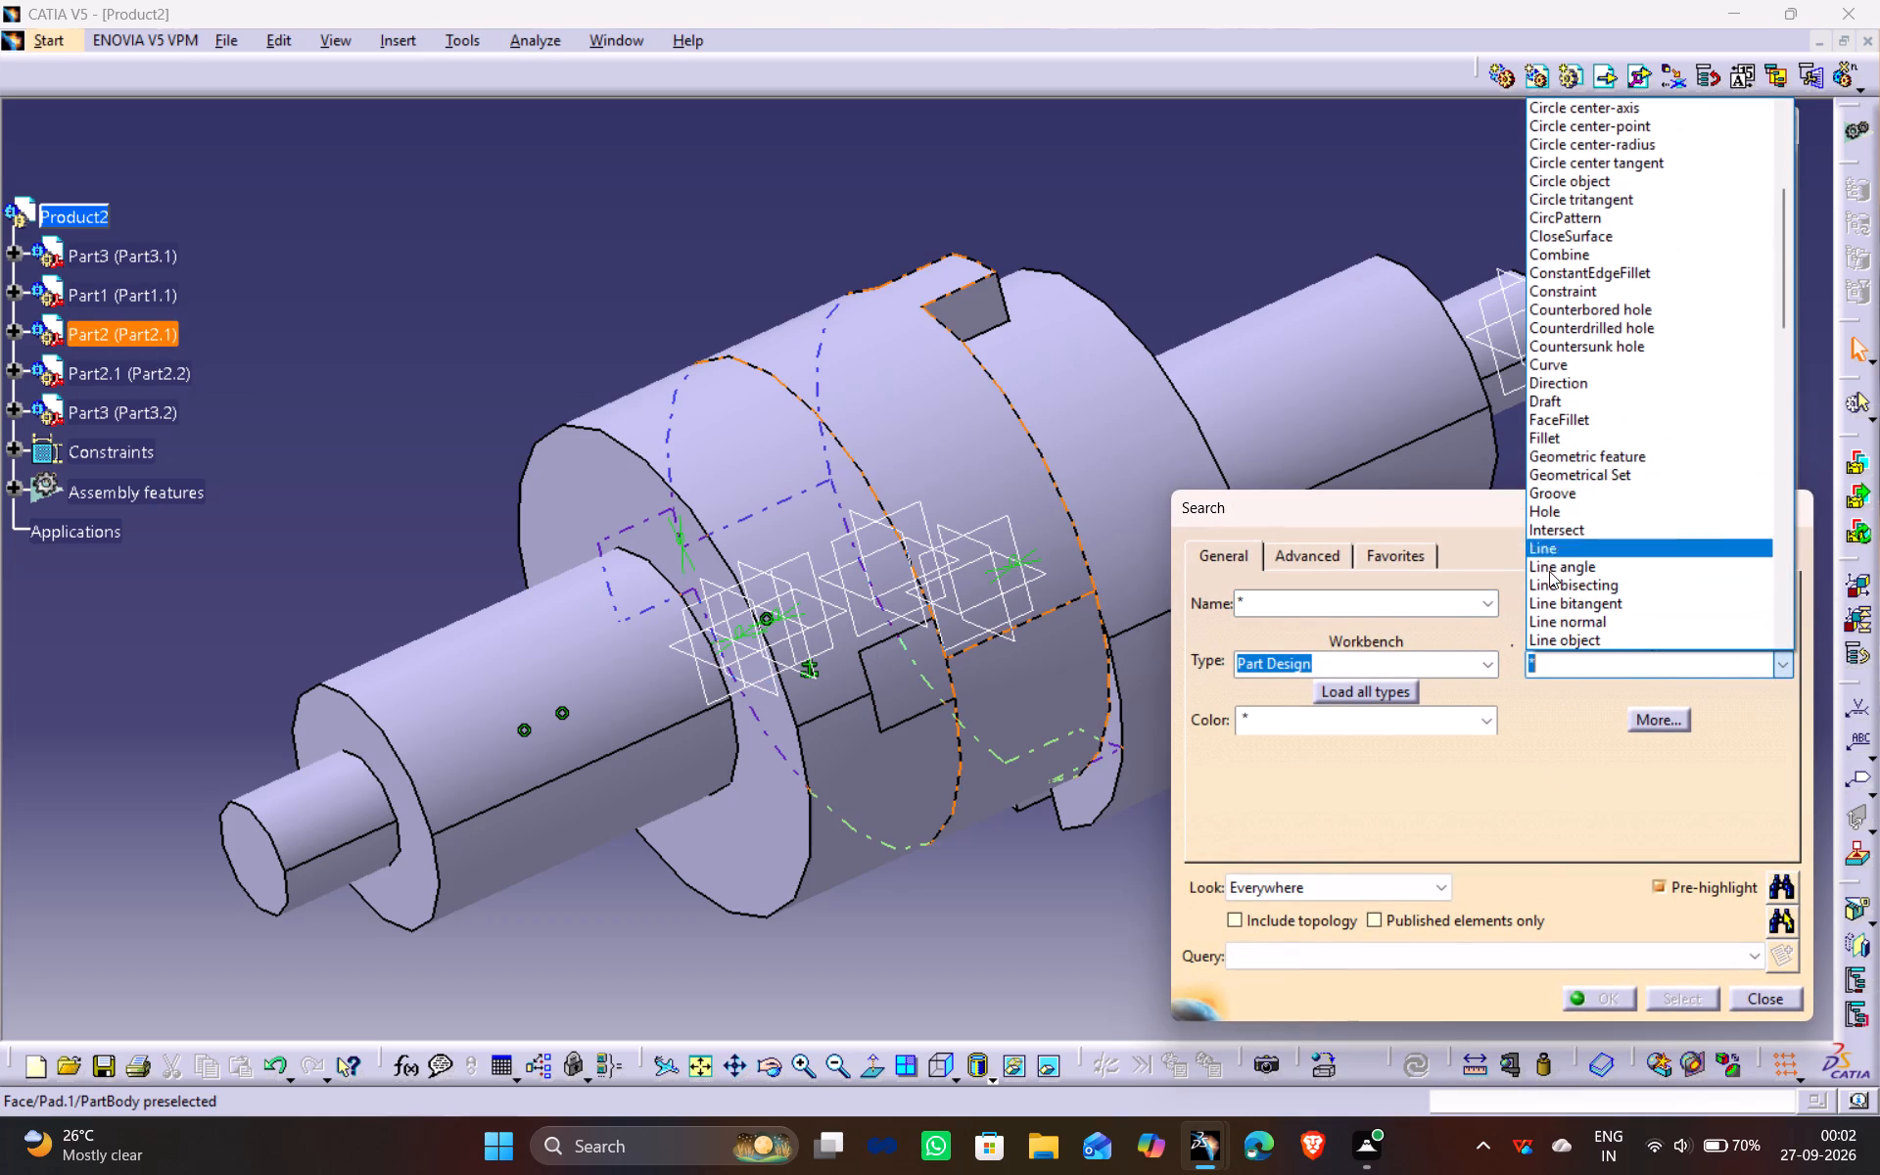
scroll(1584, 532, down, 4)
click(1559, 623)
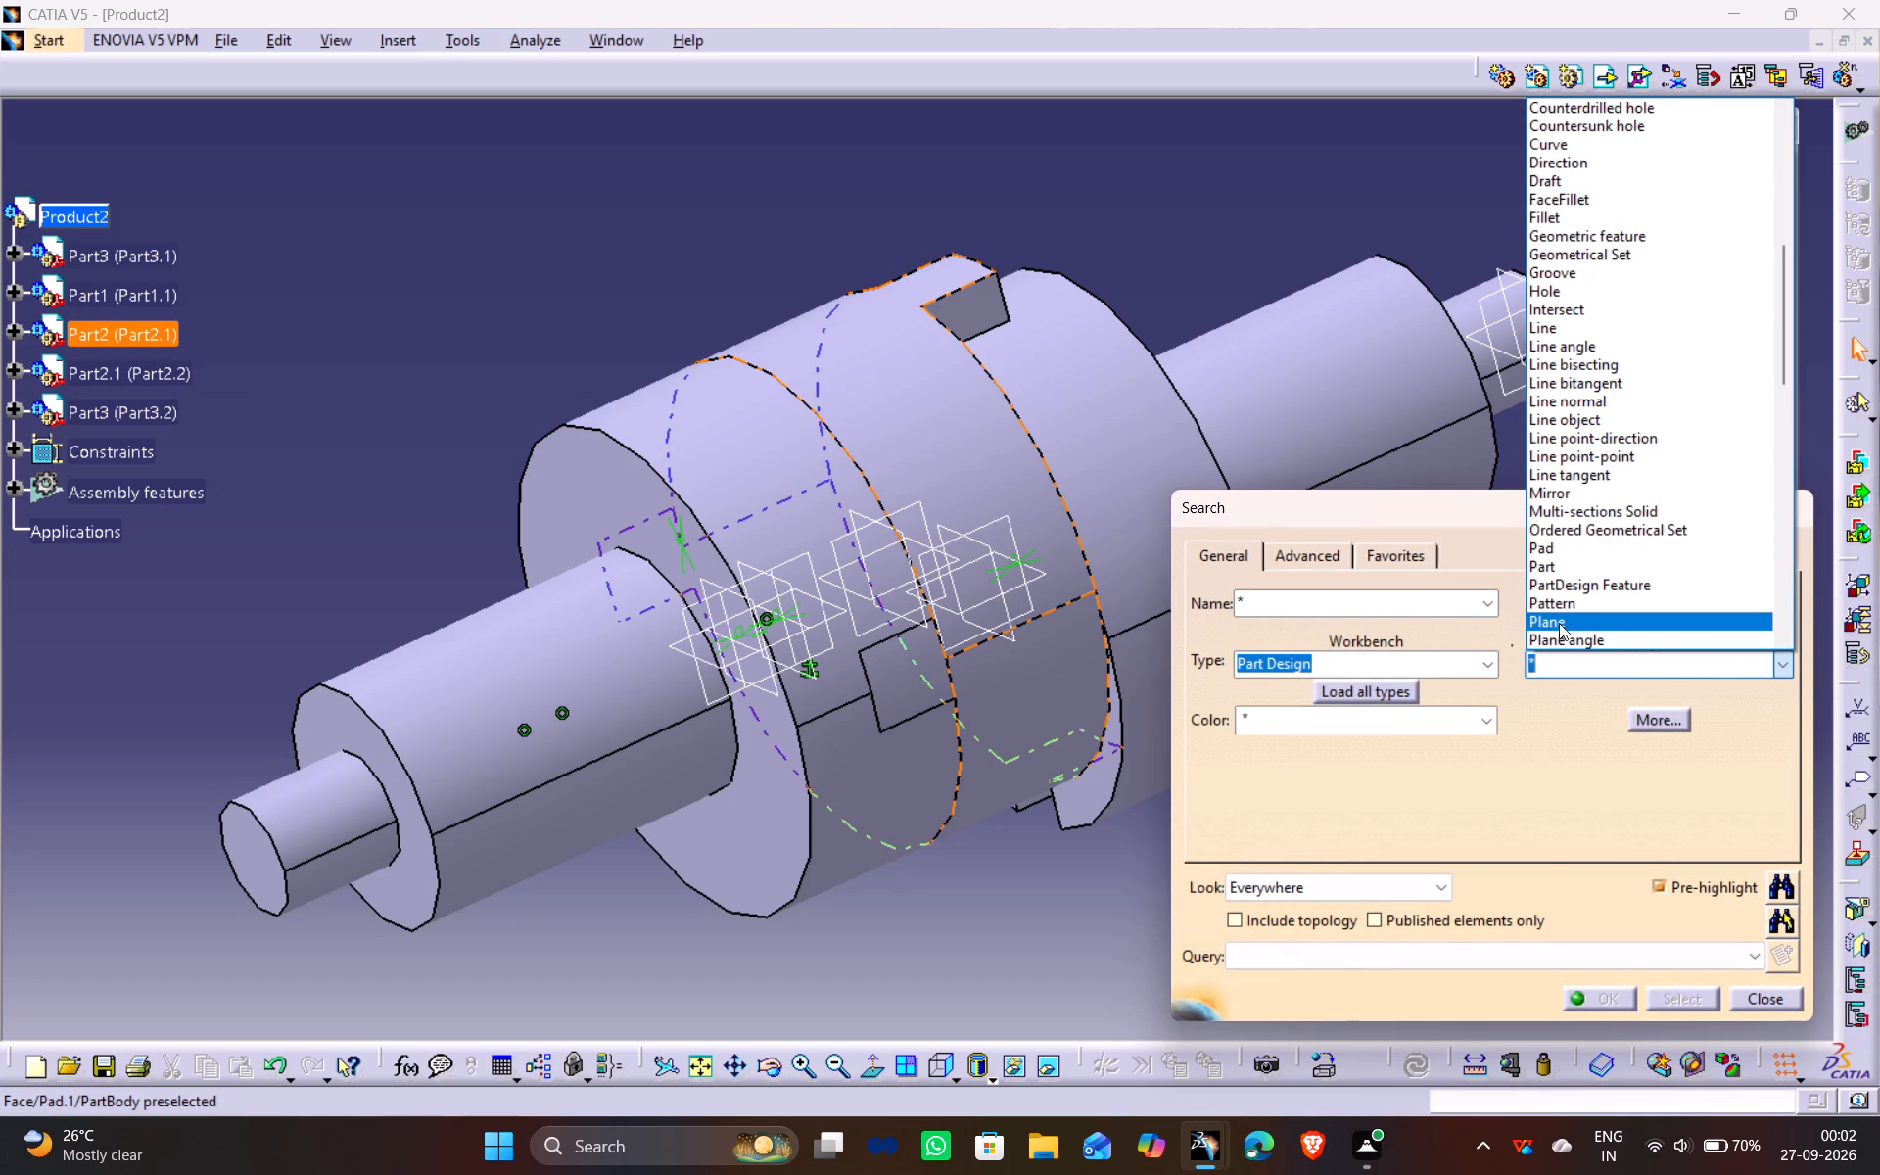
click(1784, 925)
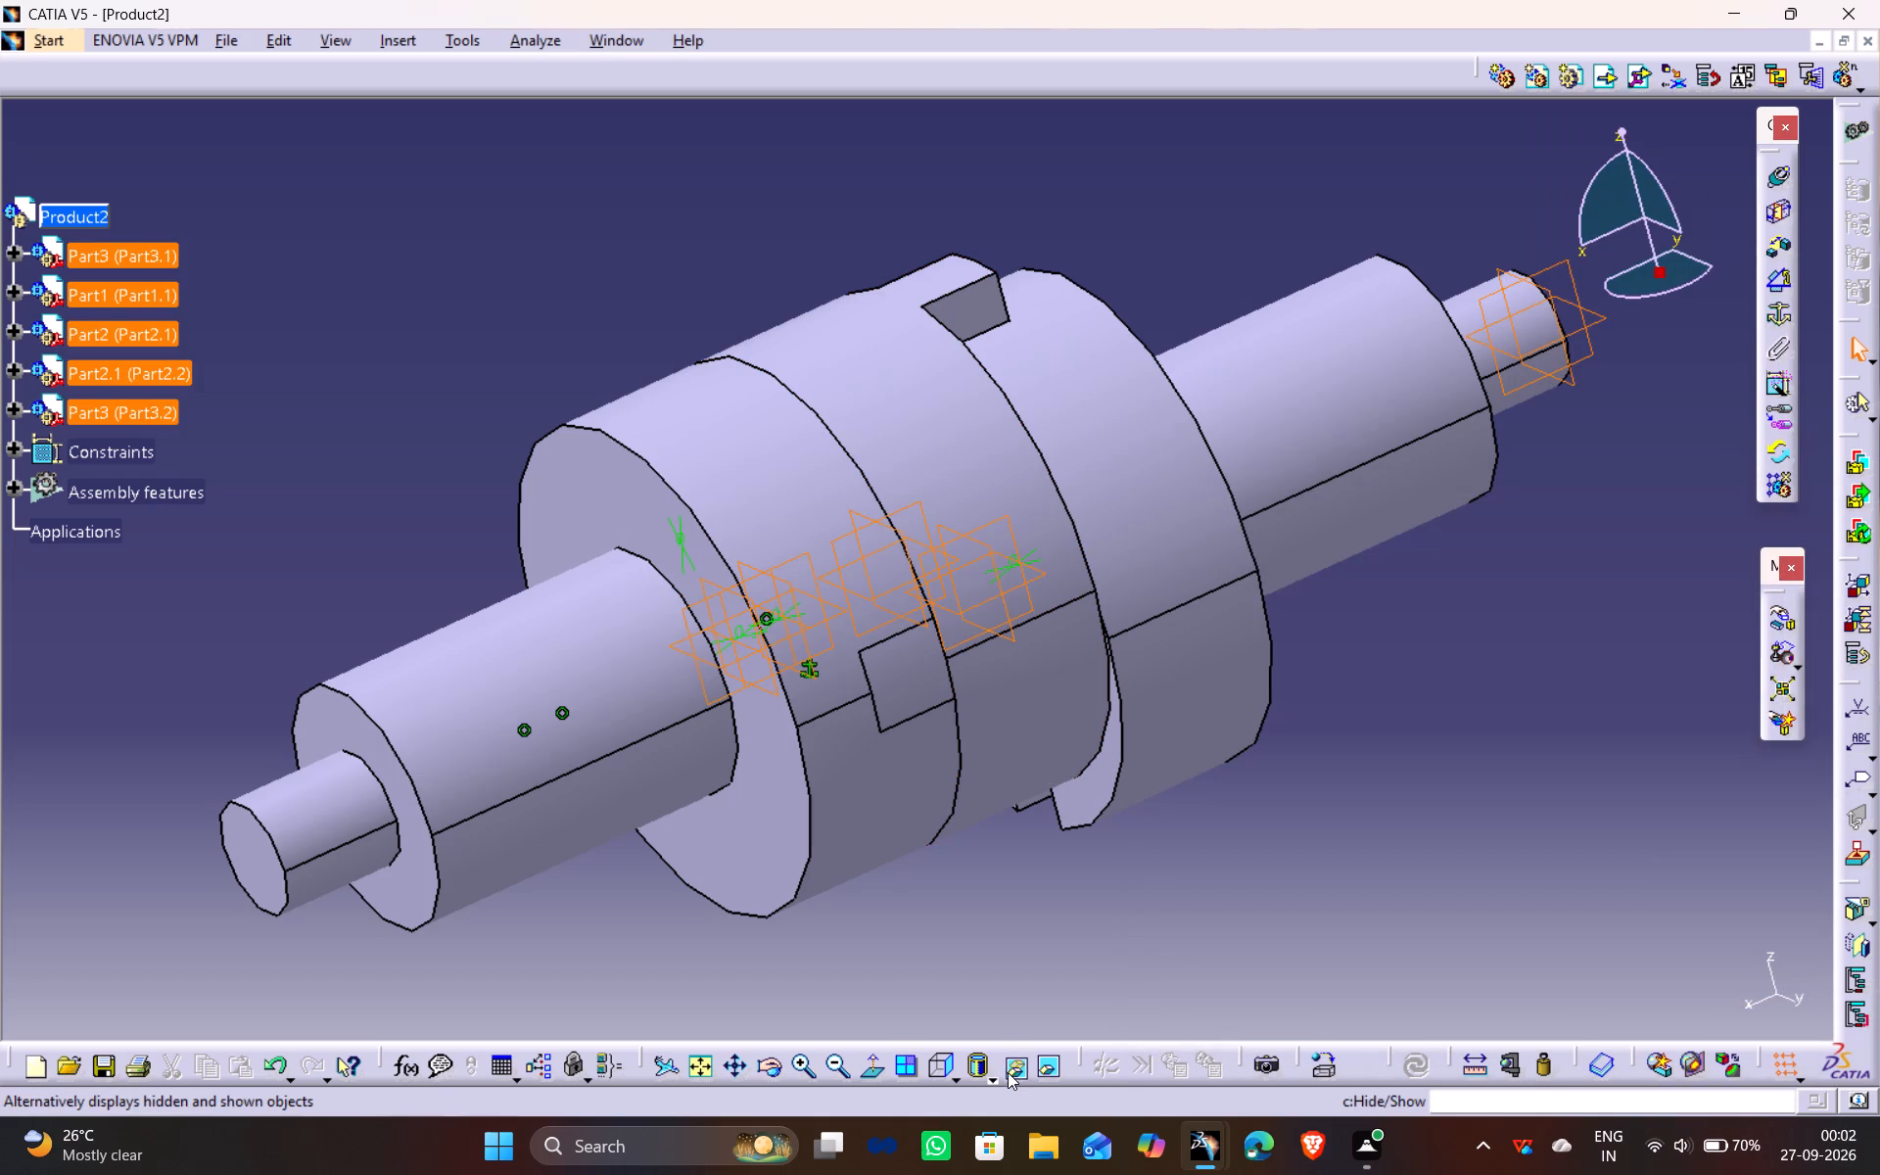
click(1013, 1067)
Hide the assembly's Constraints group.
click(117, 440)
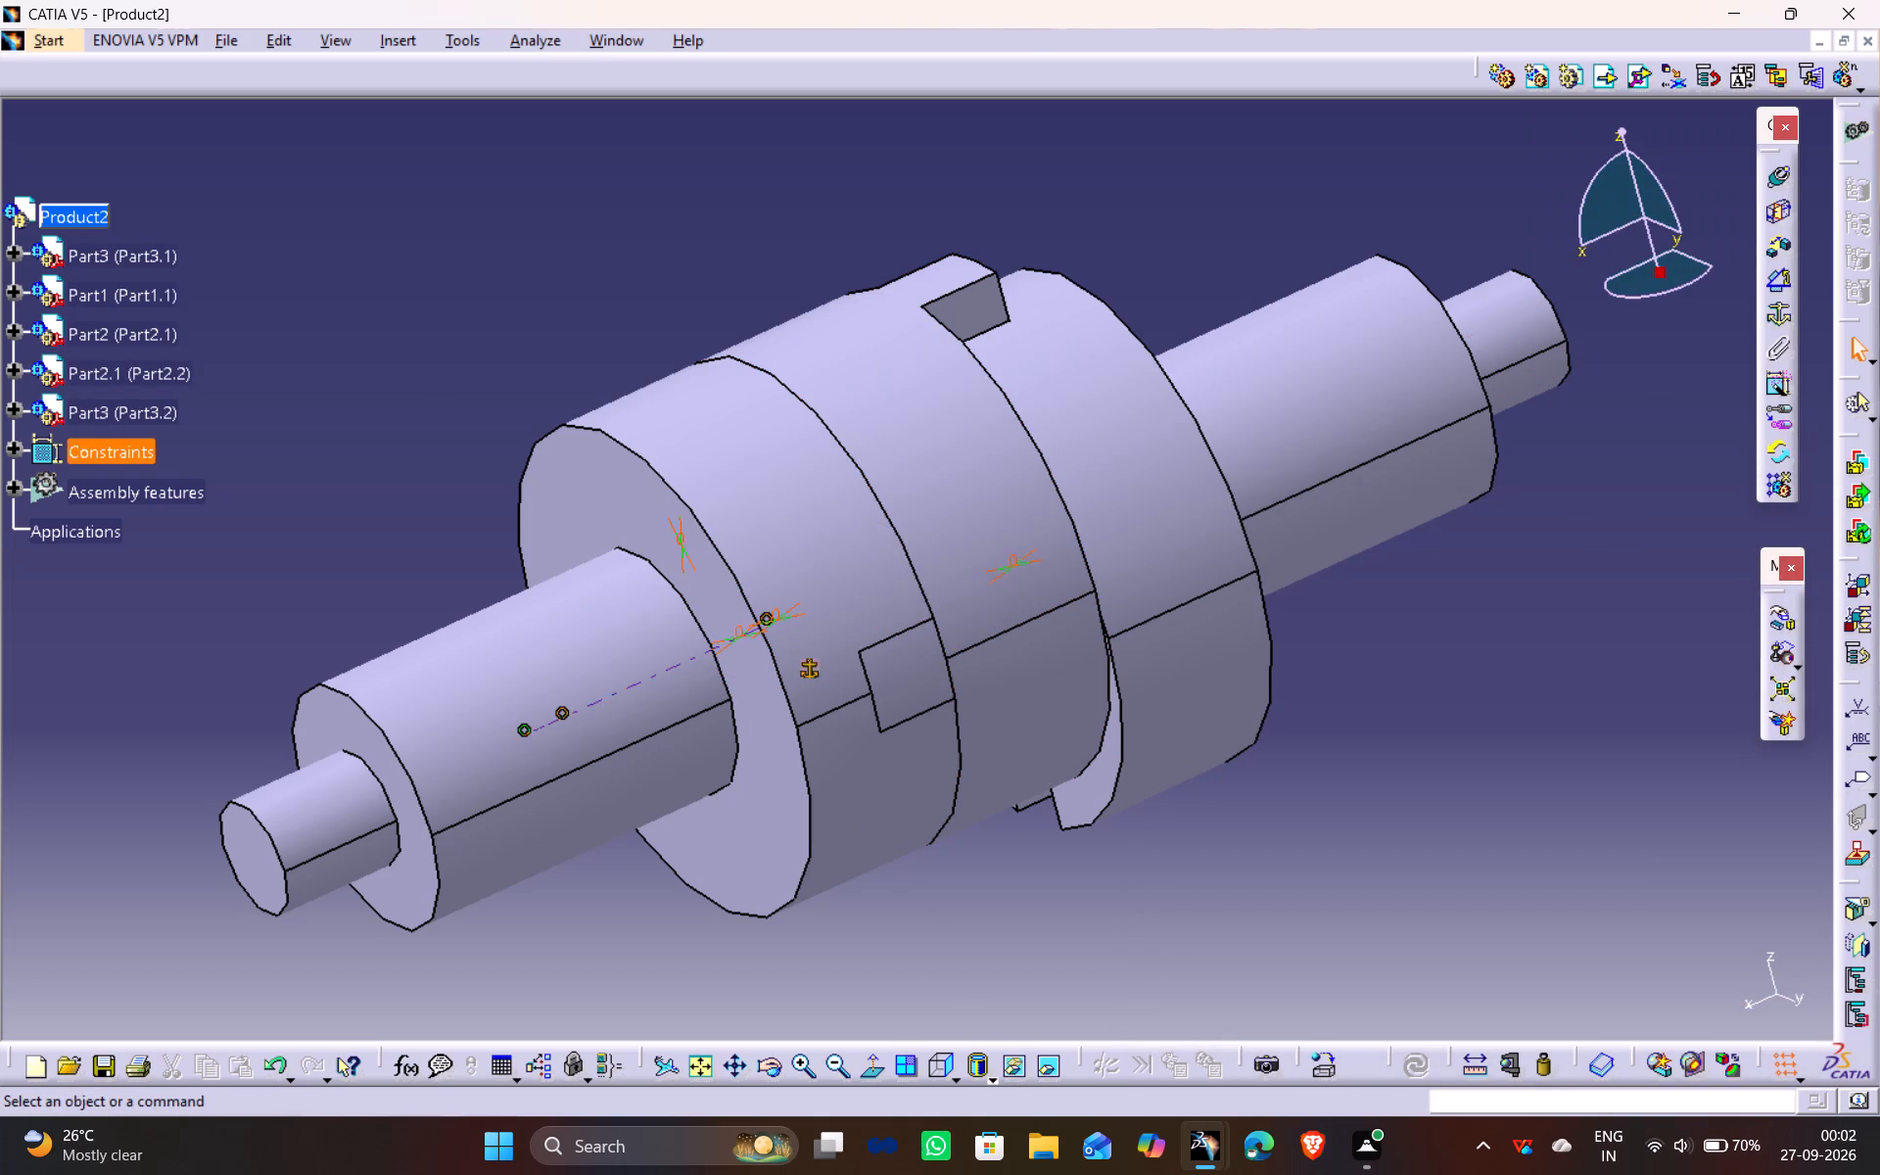
click(1016, 1067)
click(1009, 956)
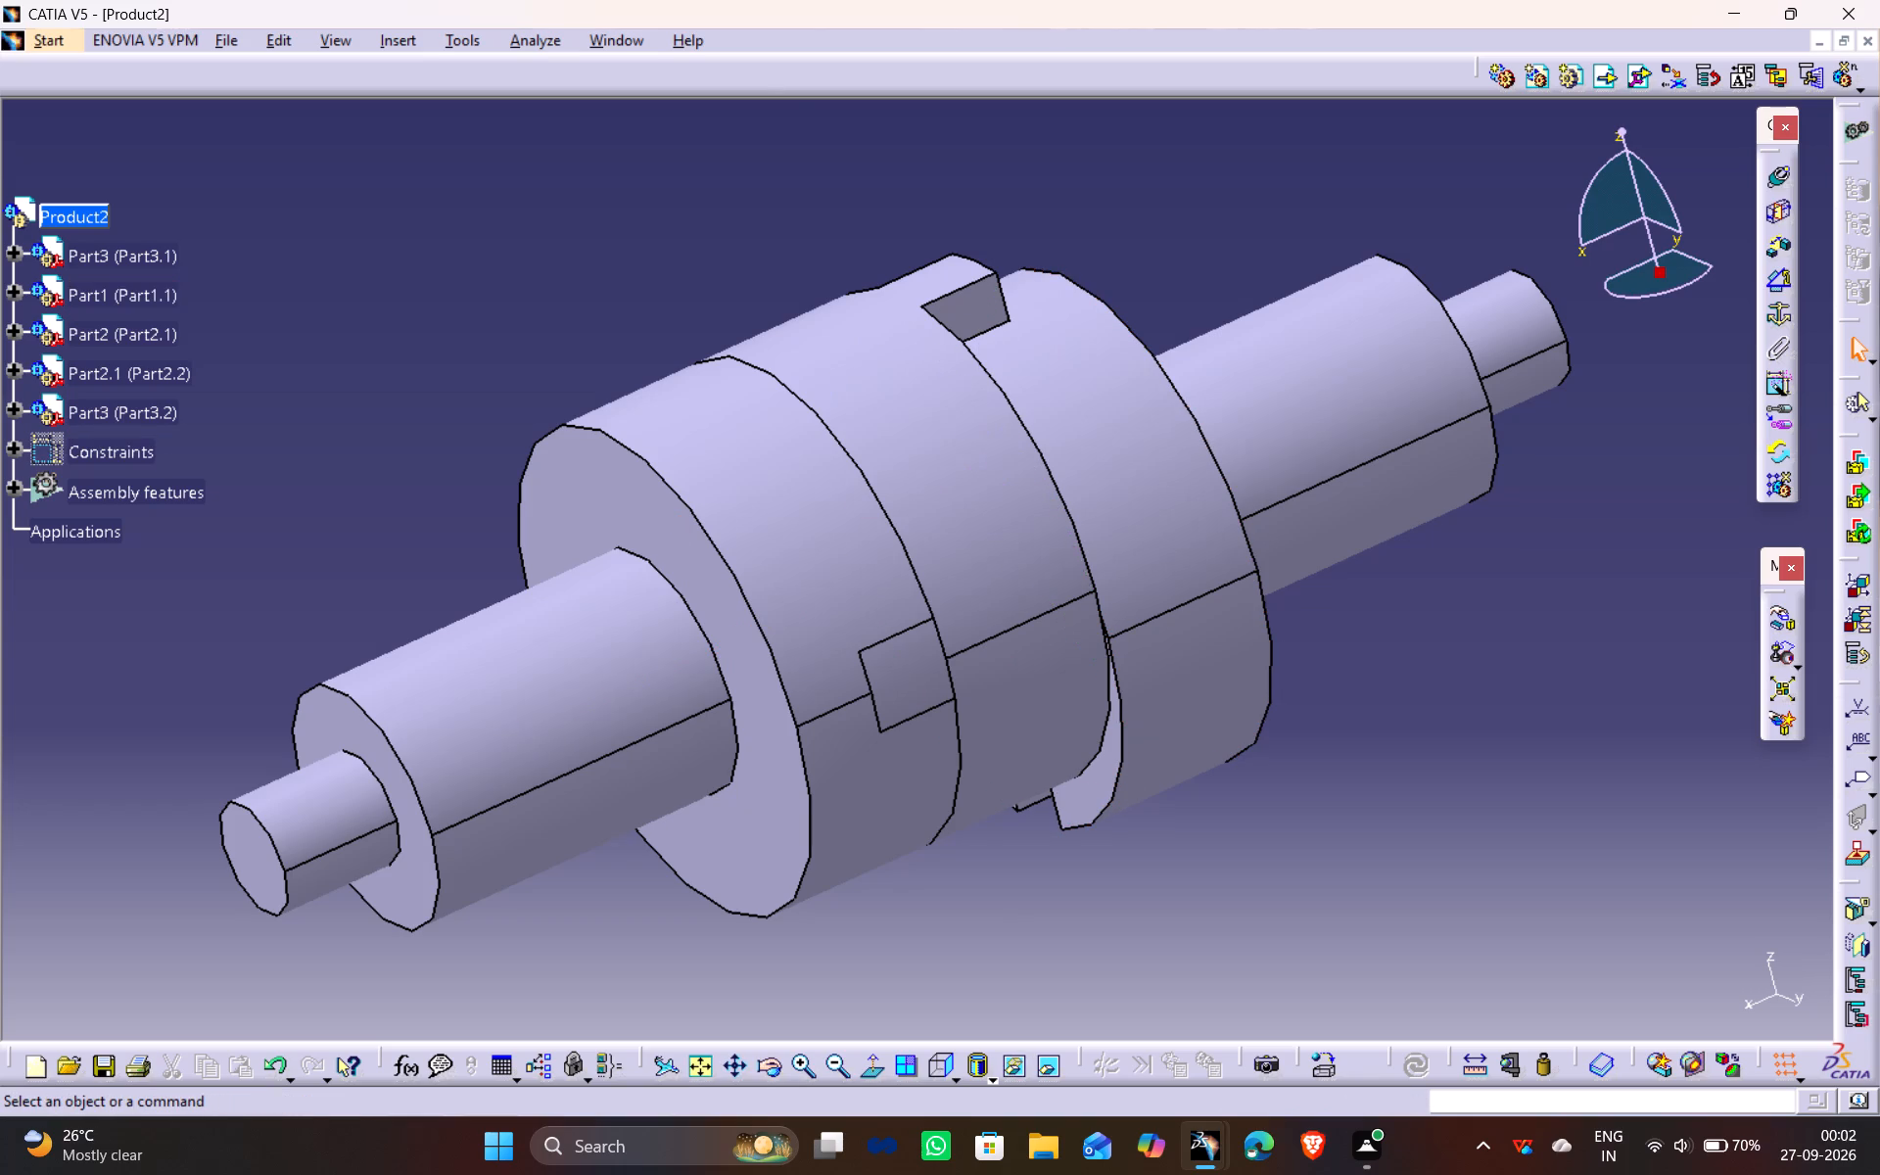
Save the assembly as a CATProduct named A19-Oldham Coupling in the Documents folder, including the linked document saves.
ctrl+middle_drag(812, 219, 812, 290)
click(1180, 277)
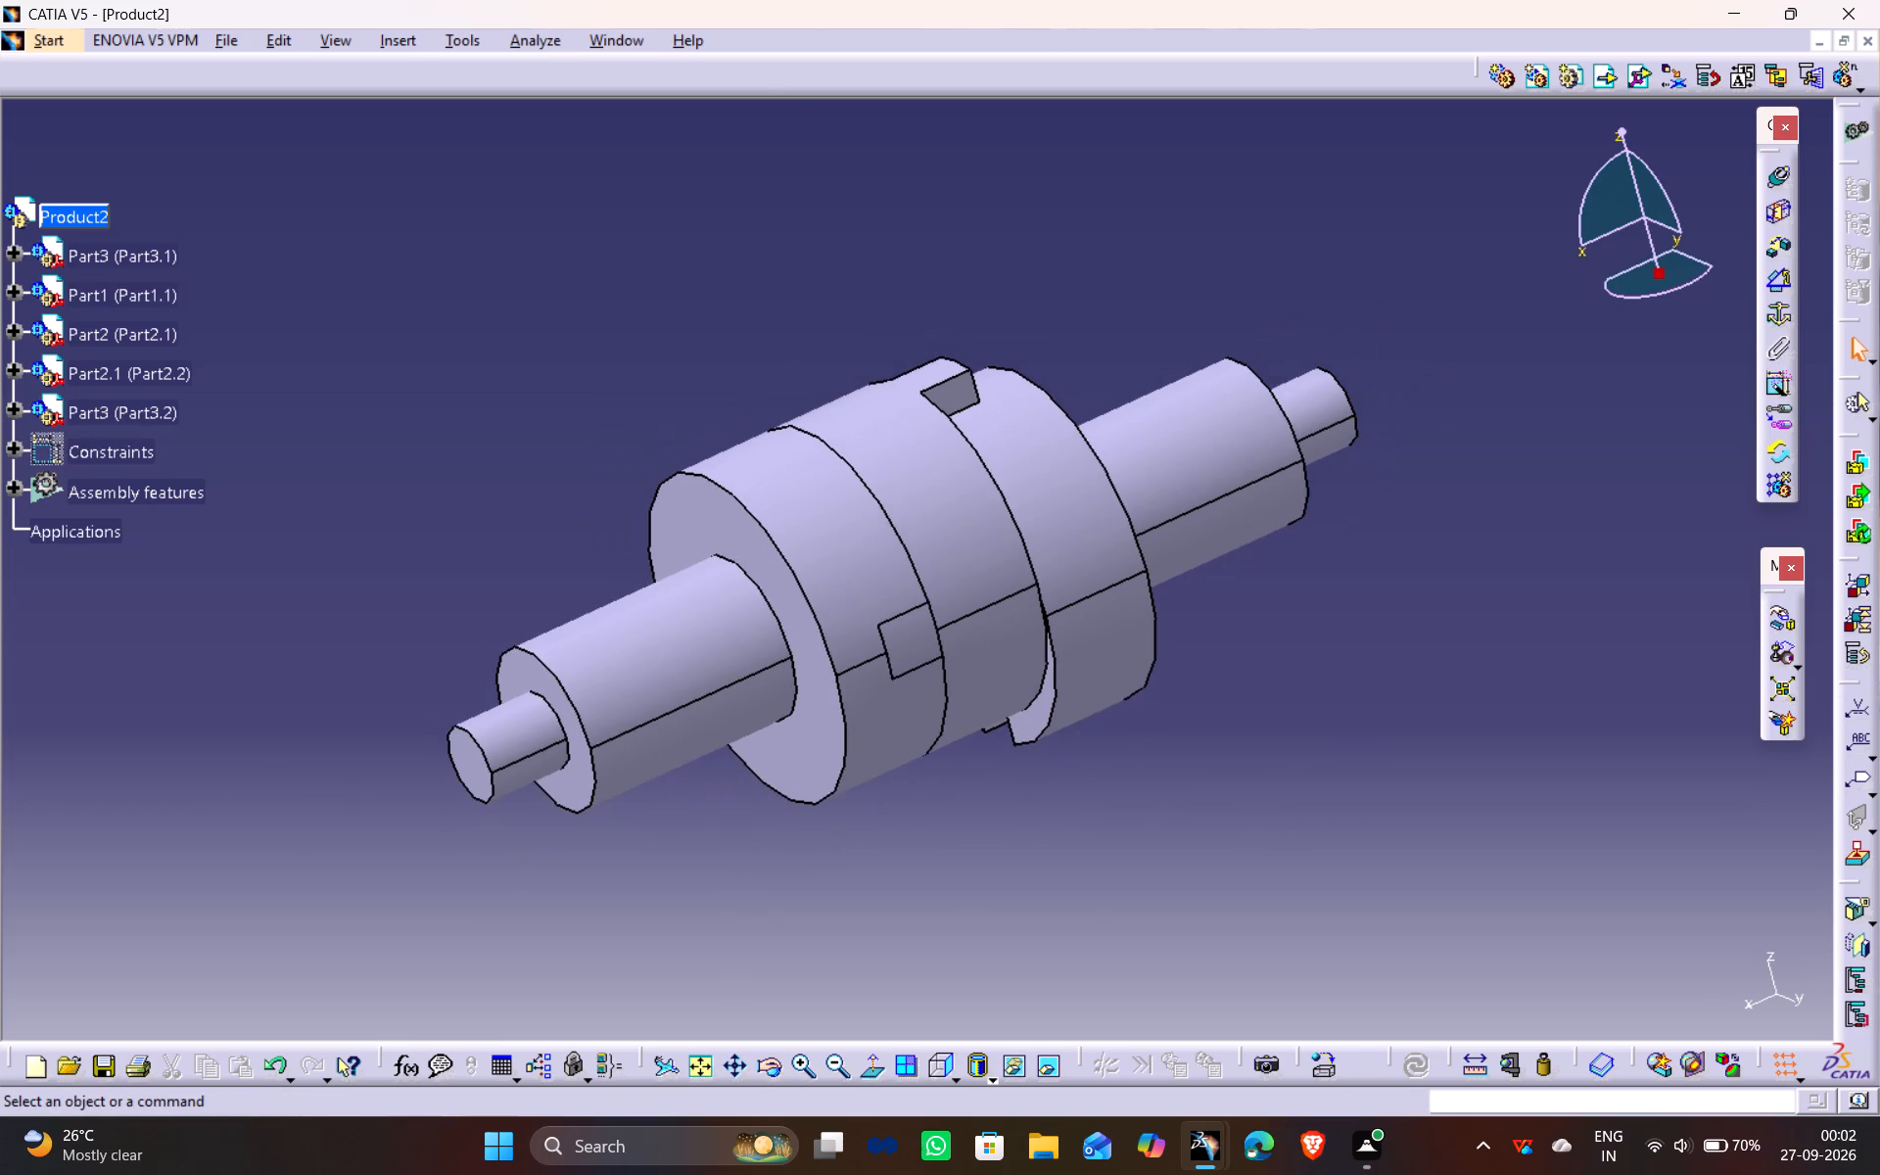
middle_drag(1371, 190, 1374, 332)
drag(1371, 190, 1374, 333)
scroll(1370, 328, up, 1)
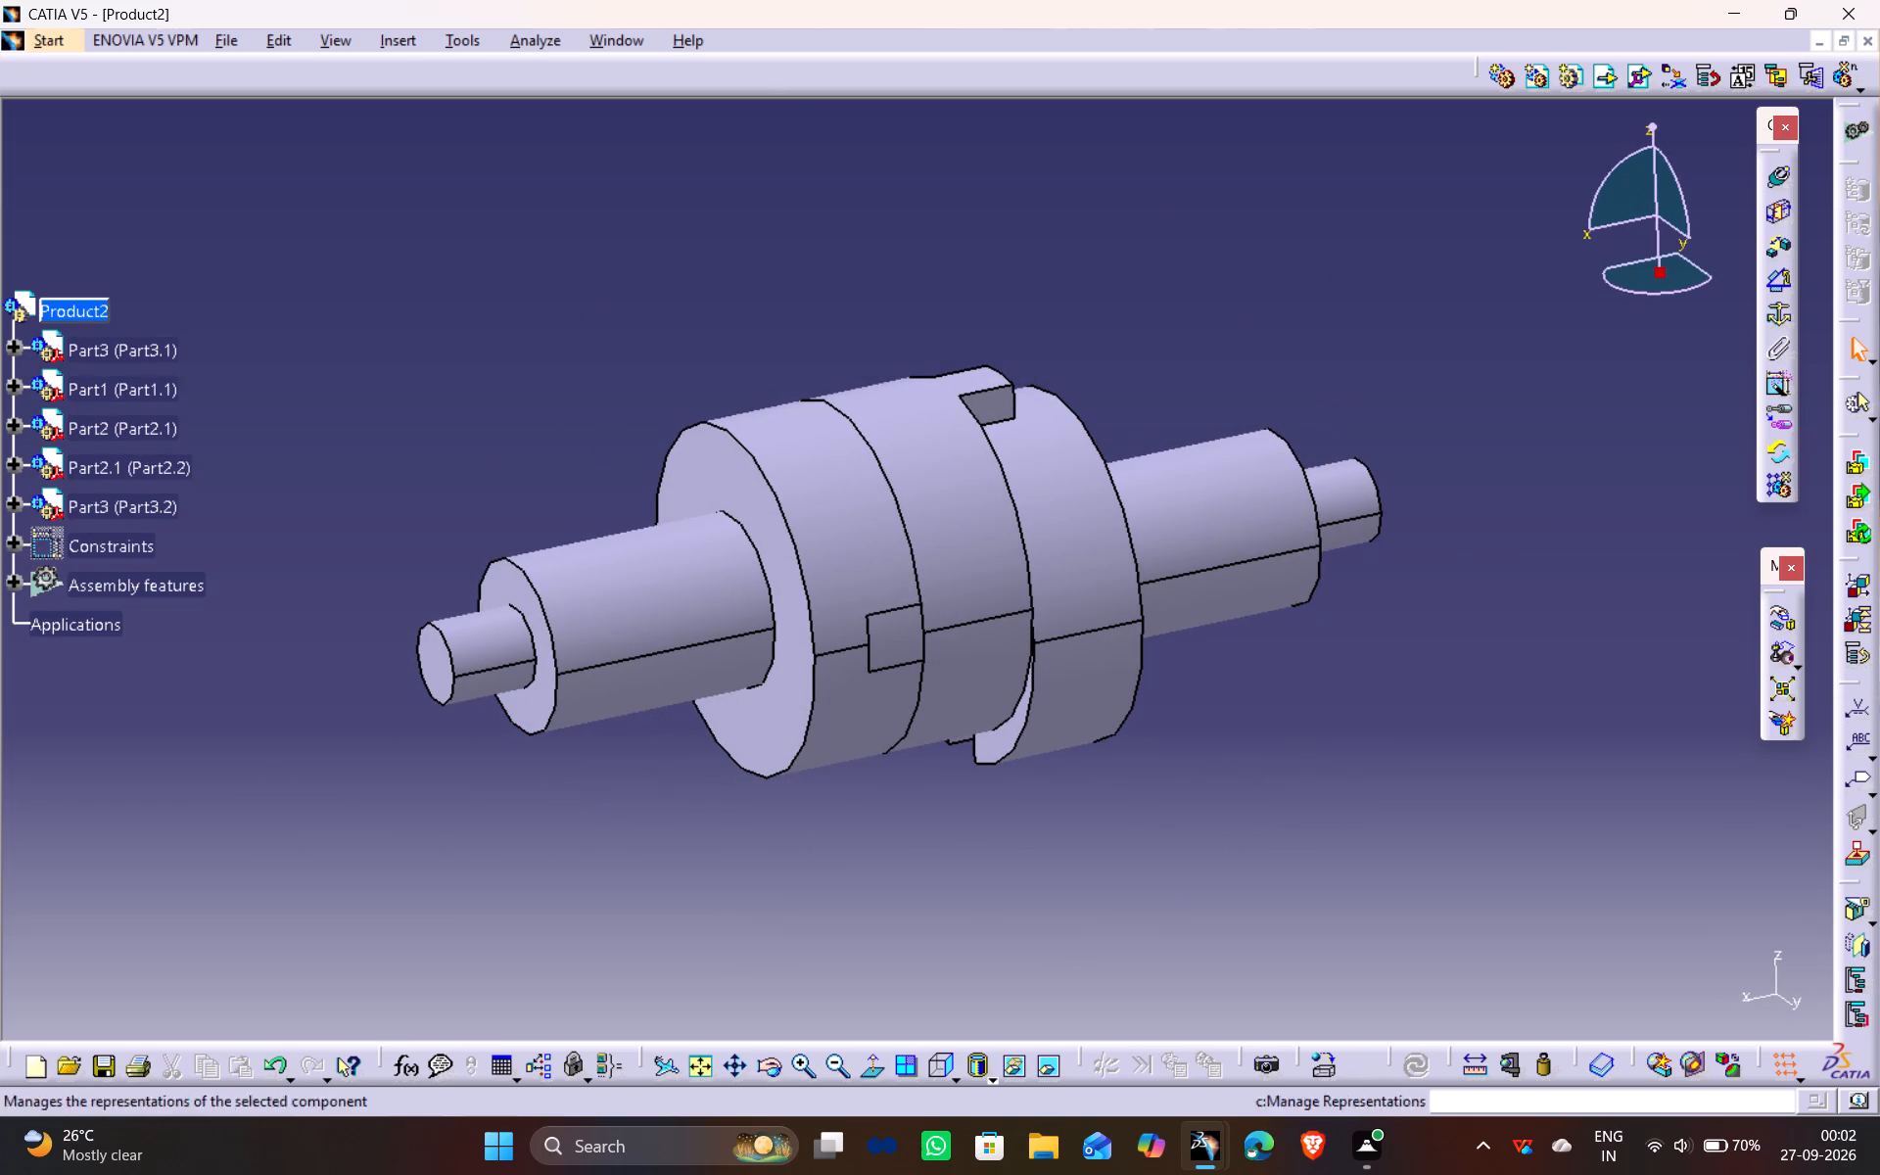
key(ctrl+s)
key(shift+a)
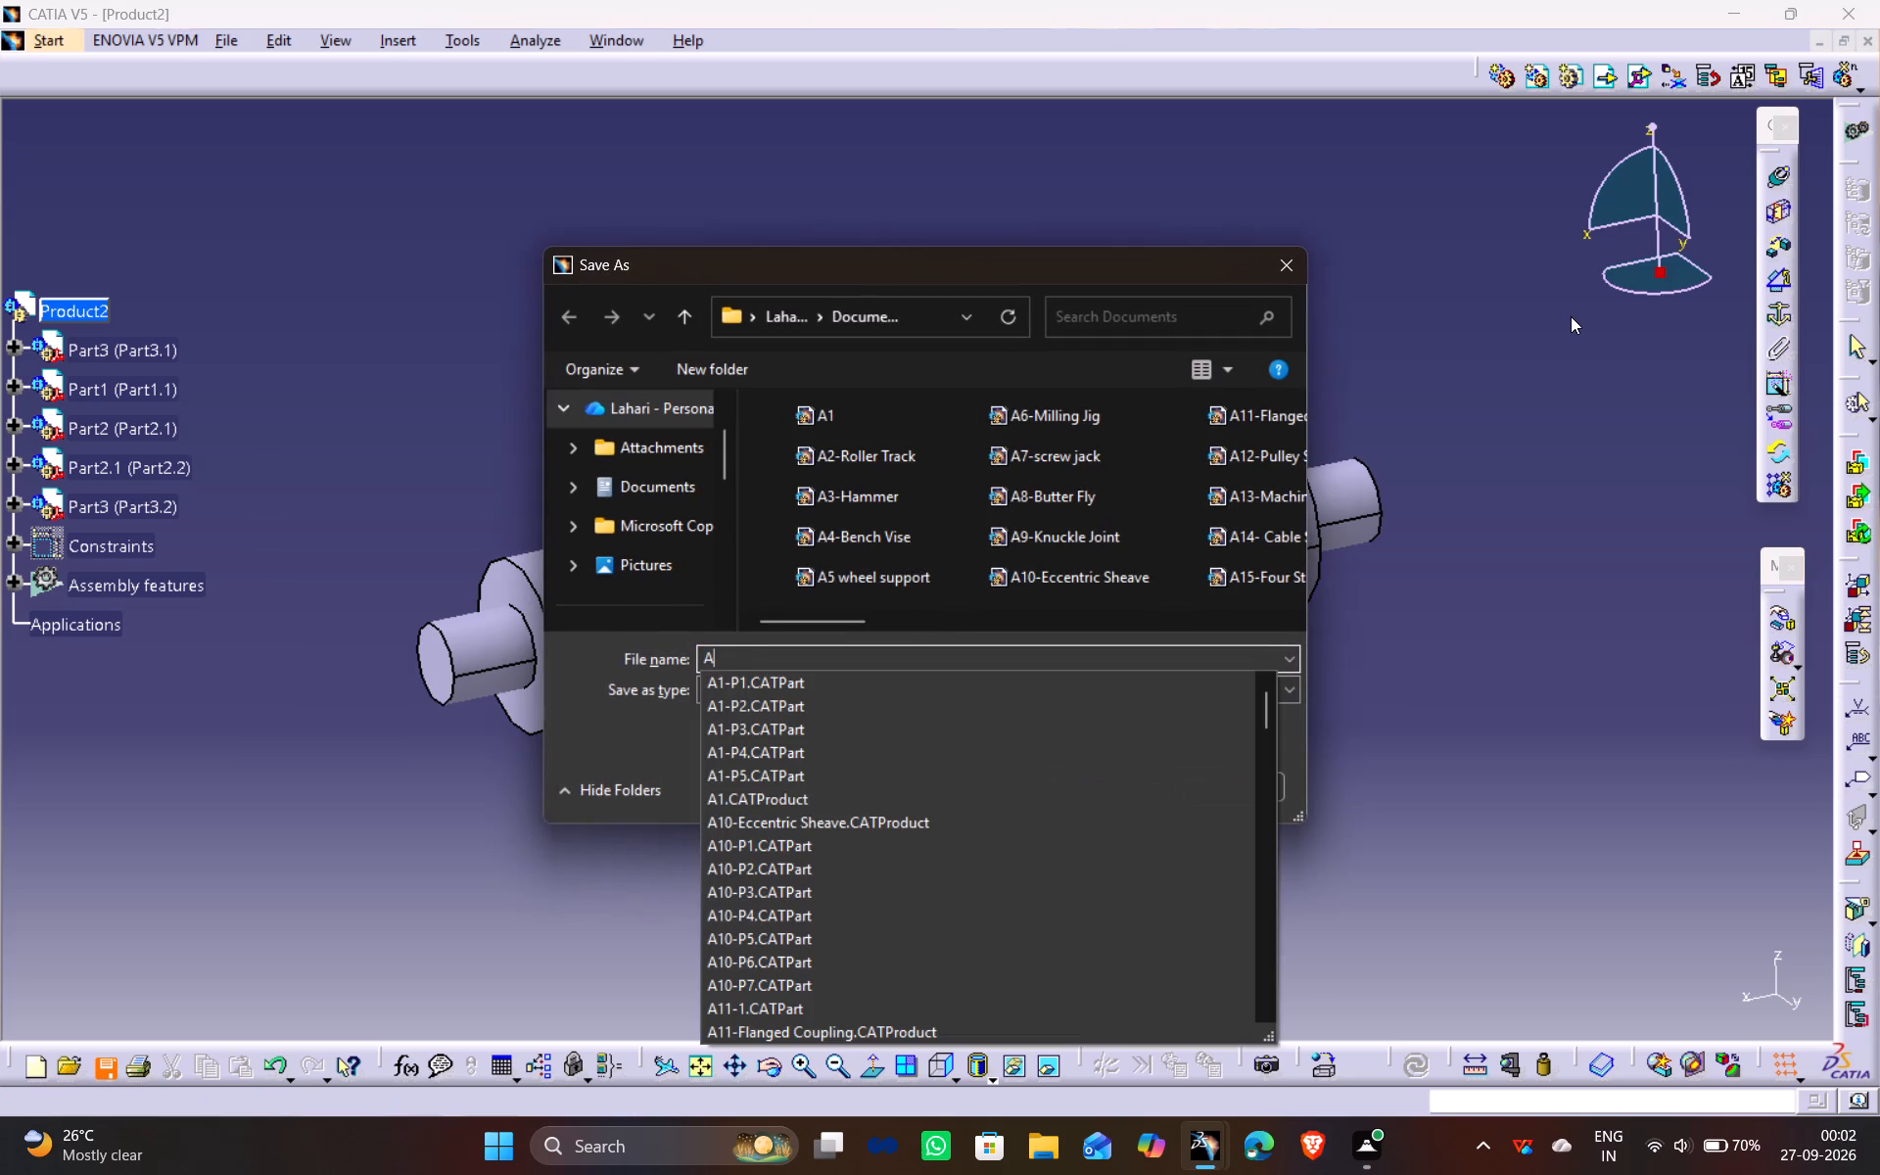
text(19)
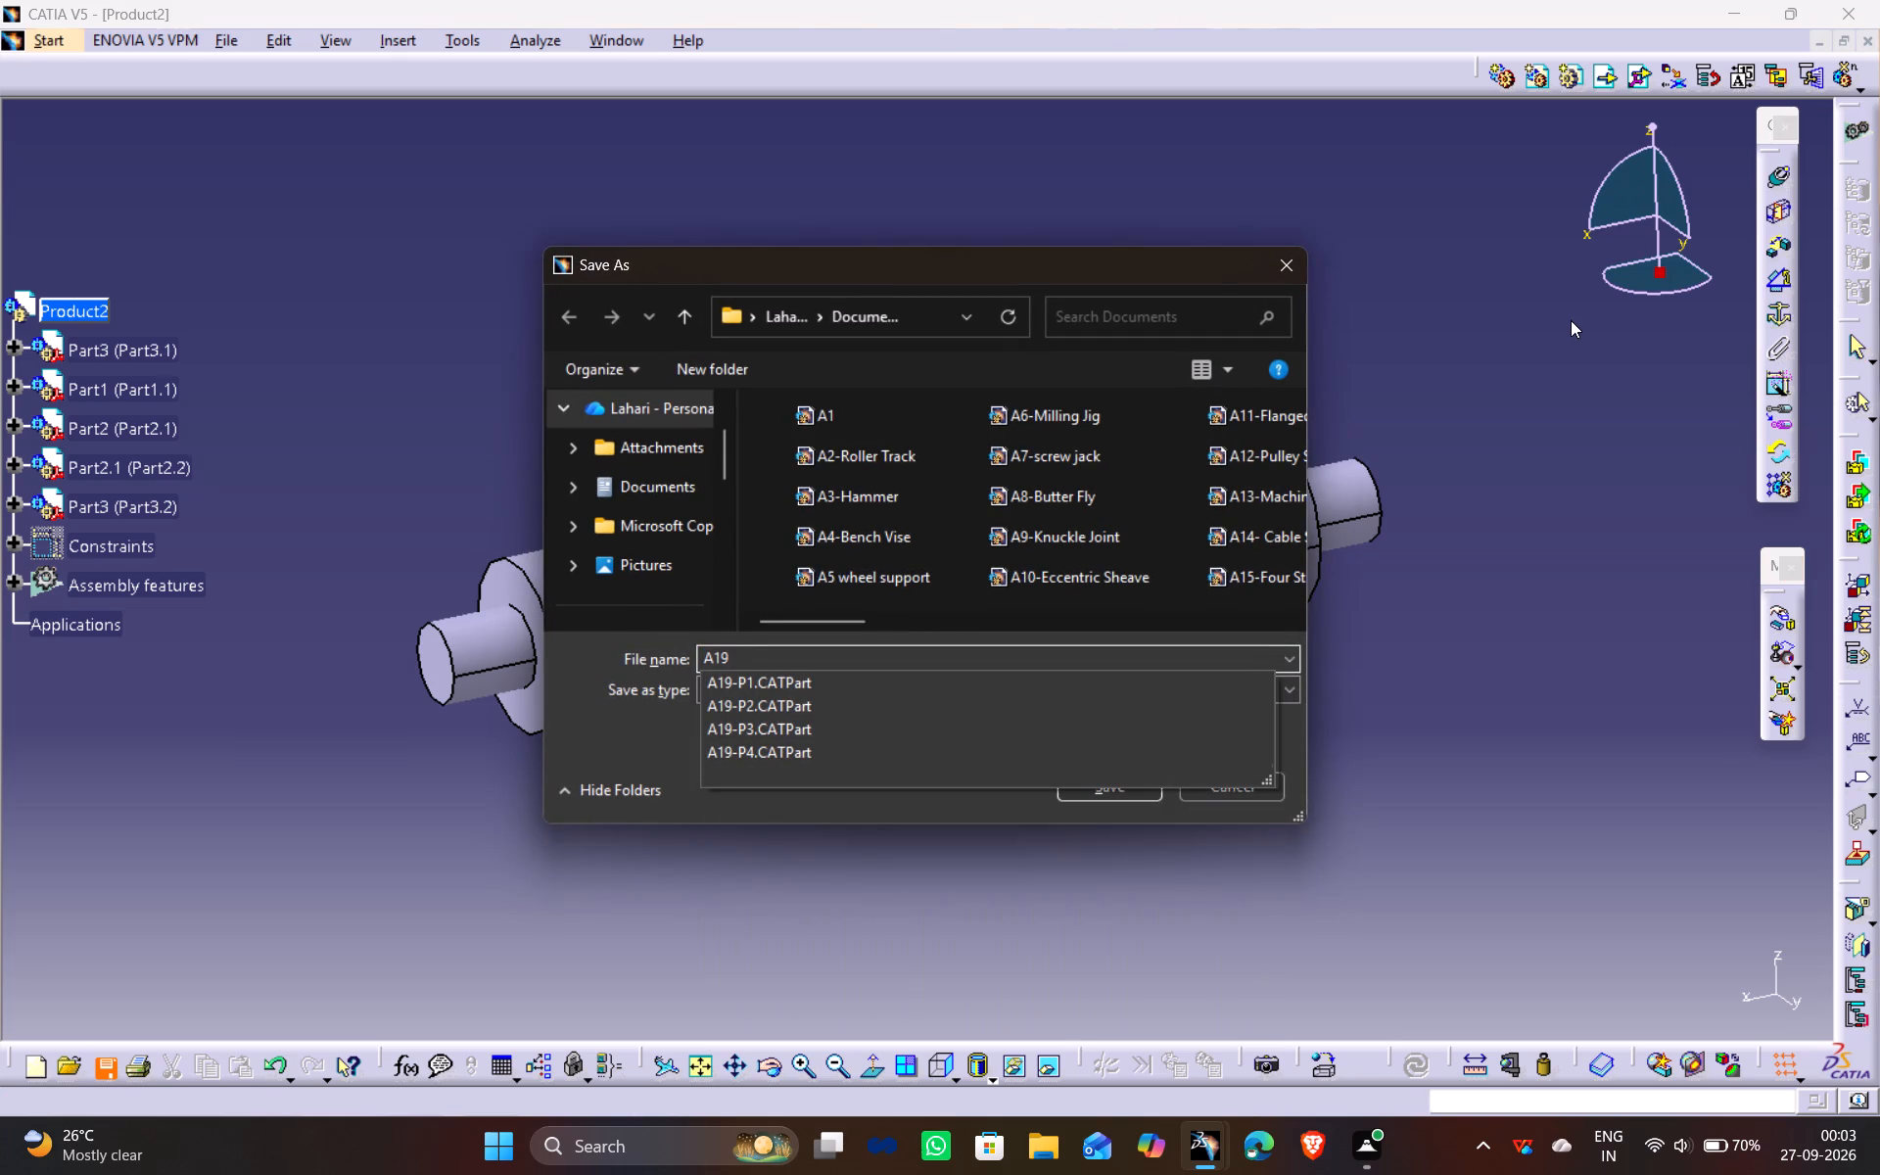
key(minus)
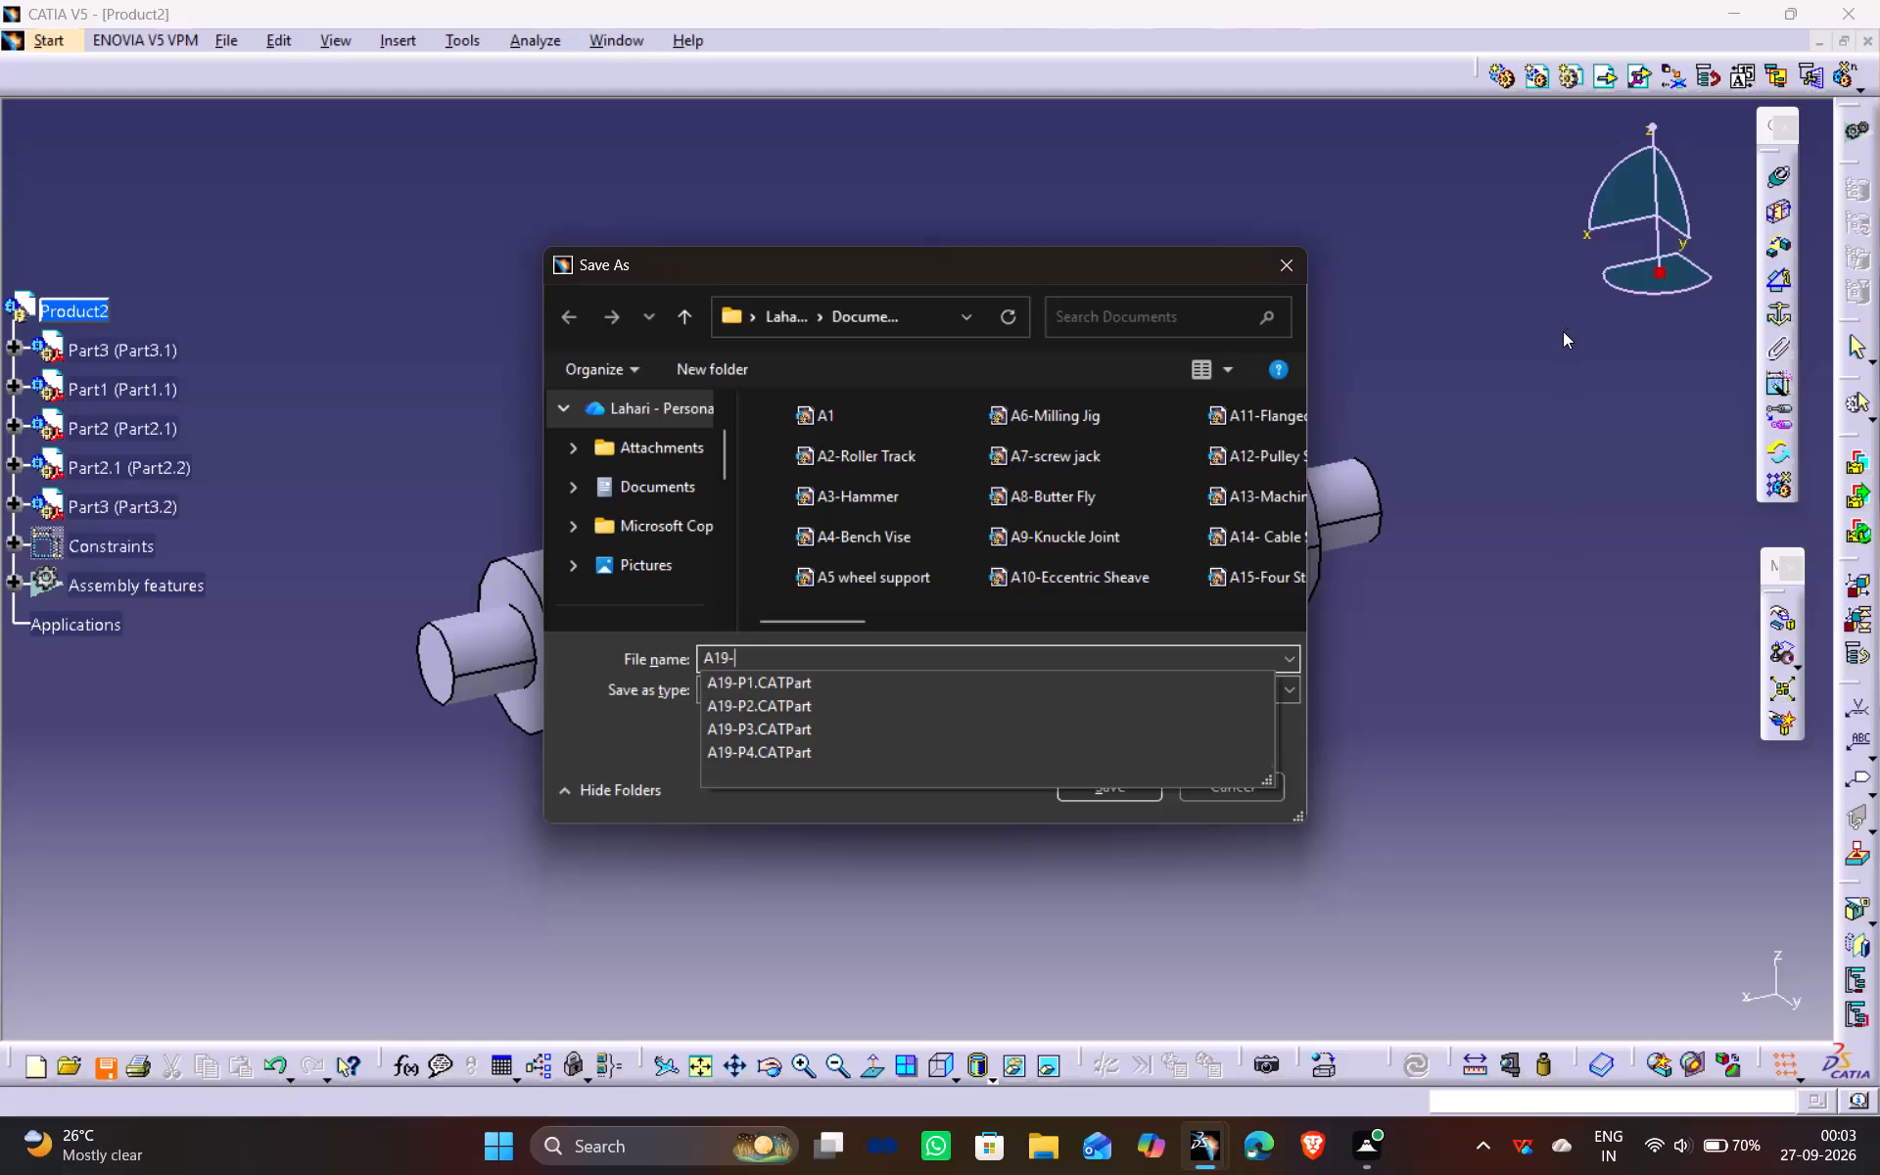
key(shift+o)
text(ldh)
text(am Cou)
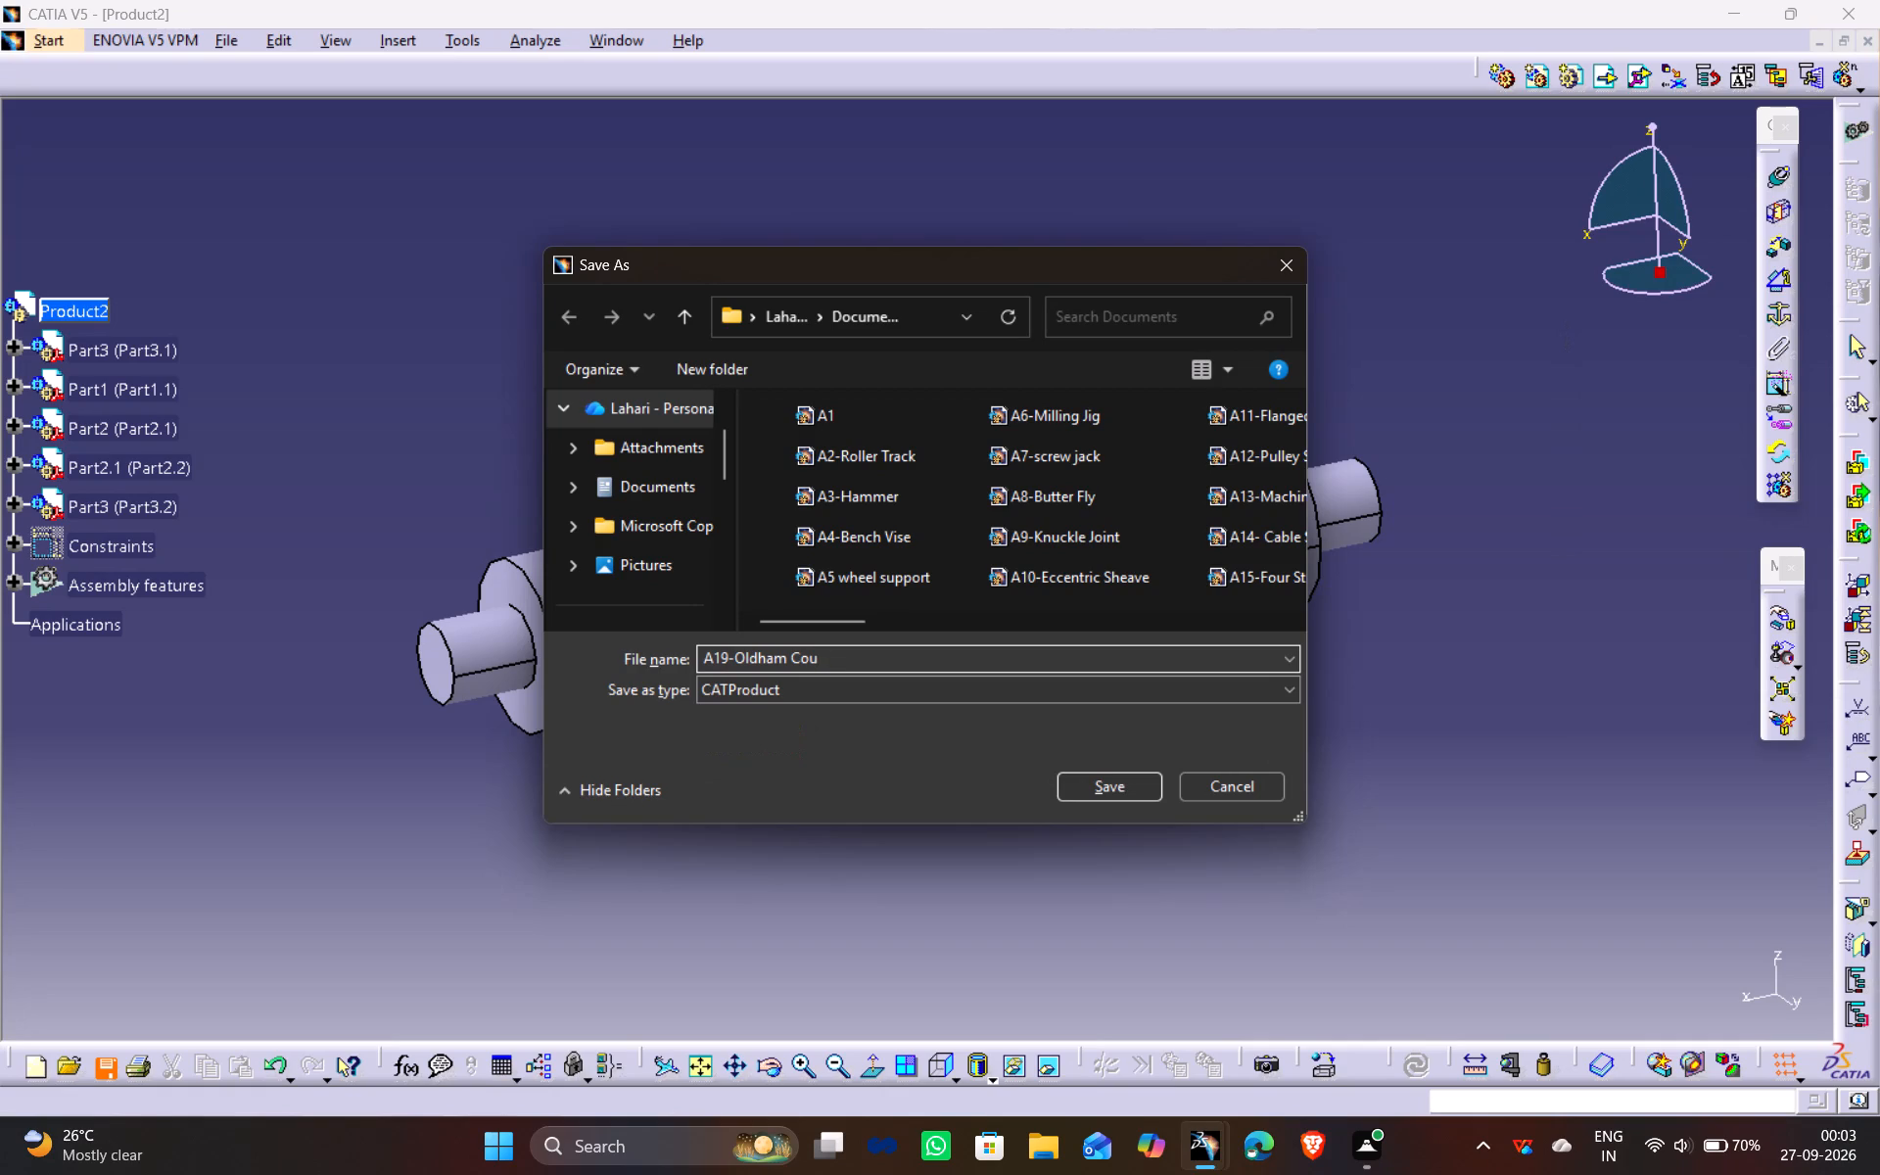
text(pl)
text(ing)
key(Return)
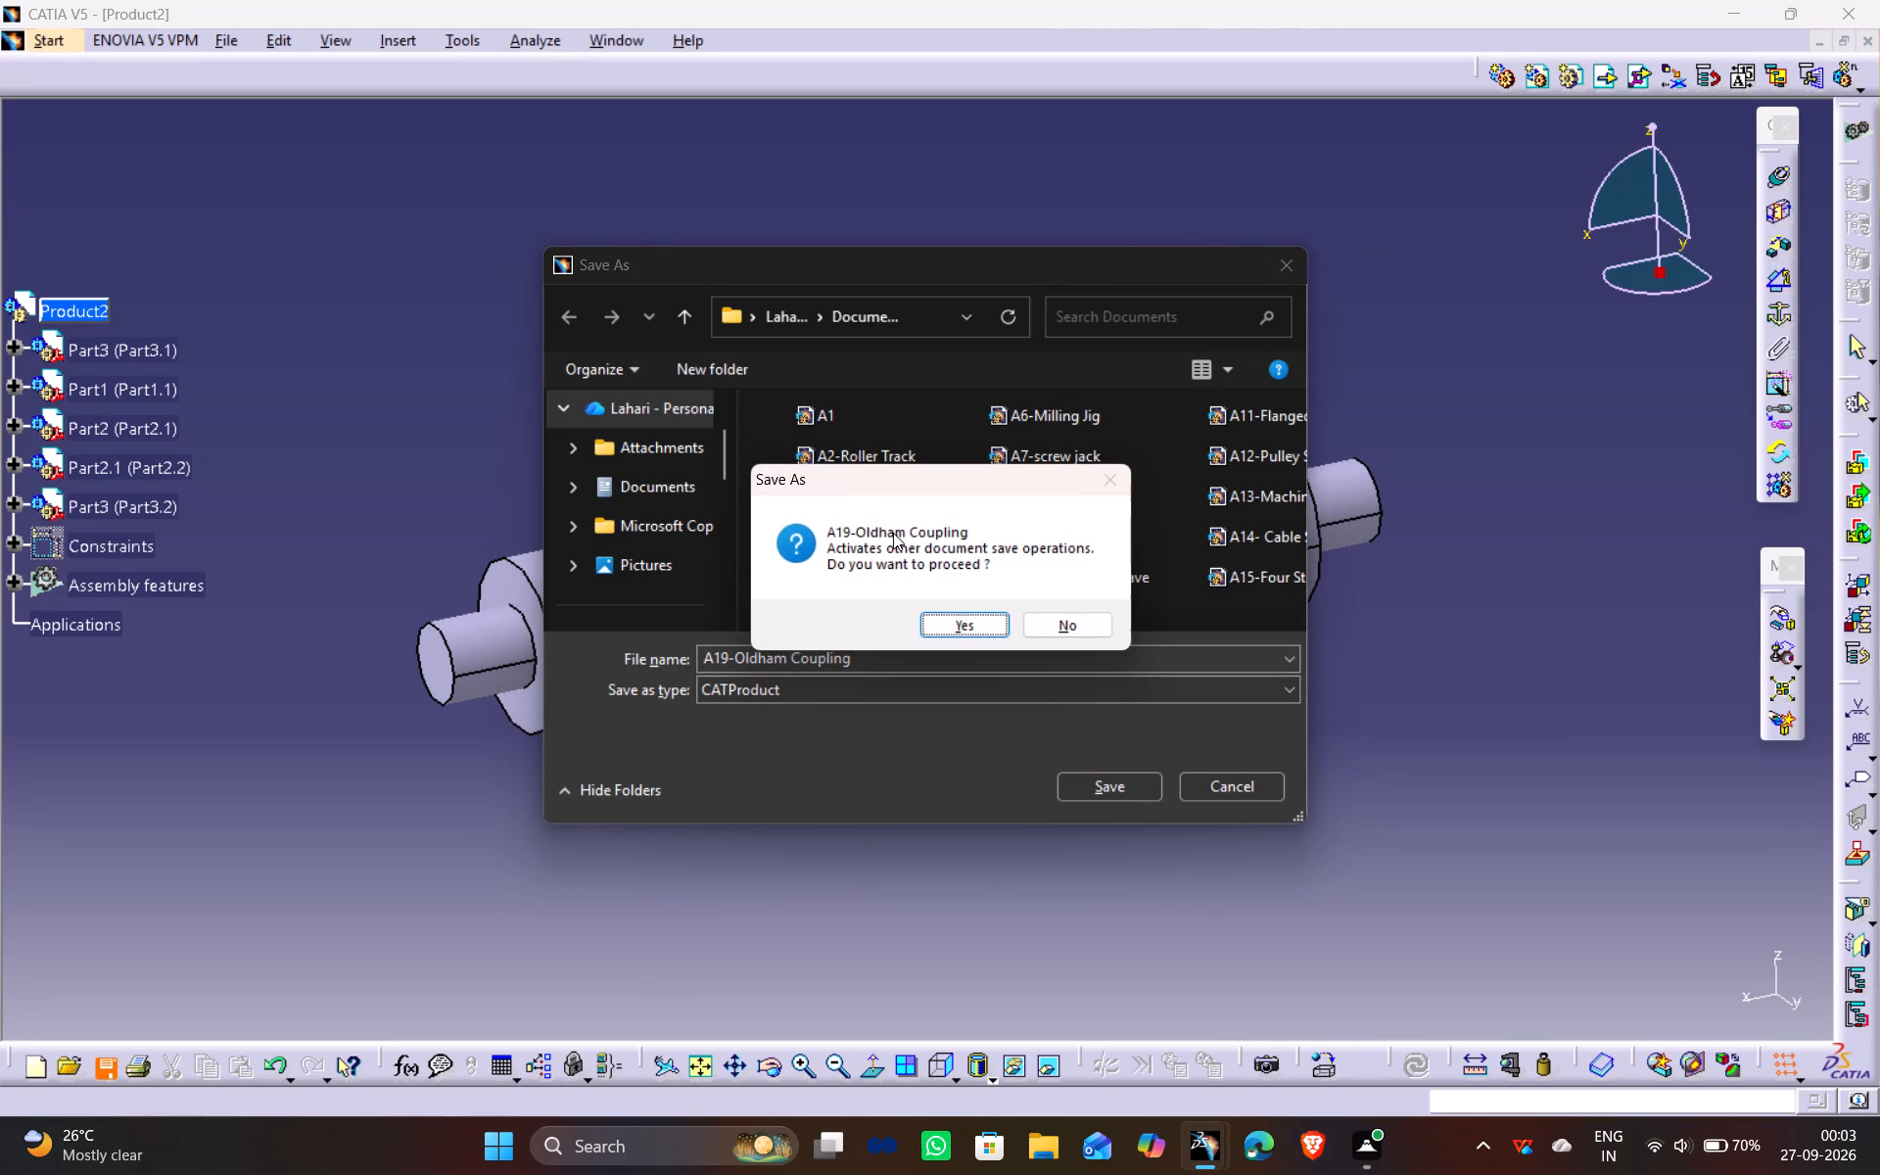
click(965, 632)
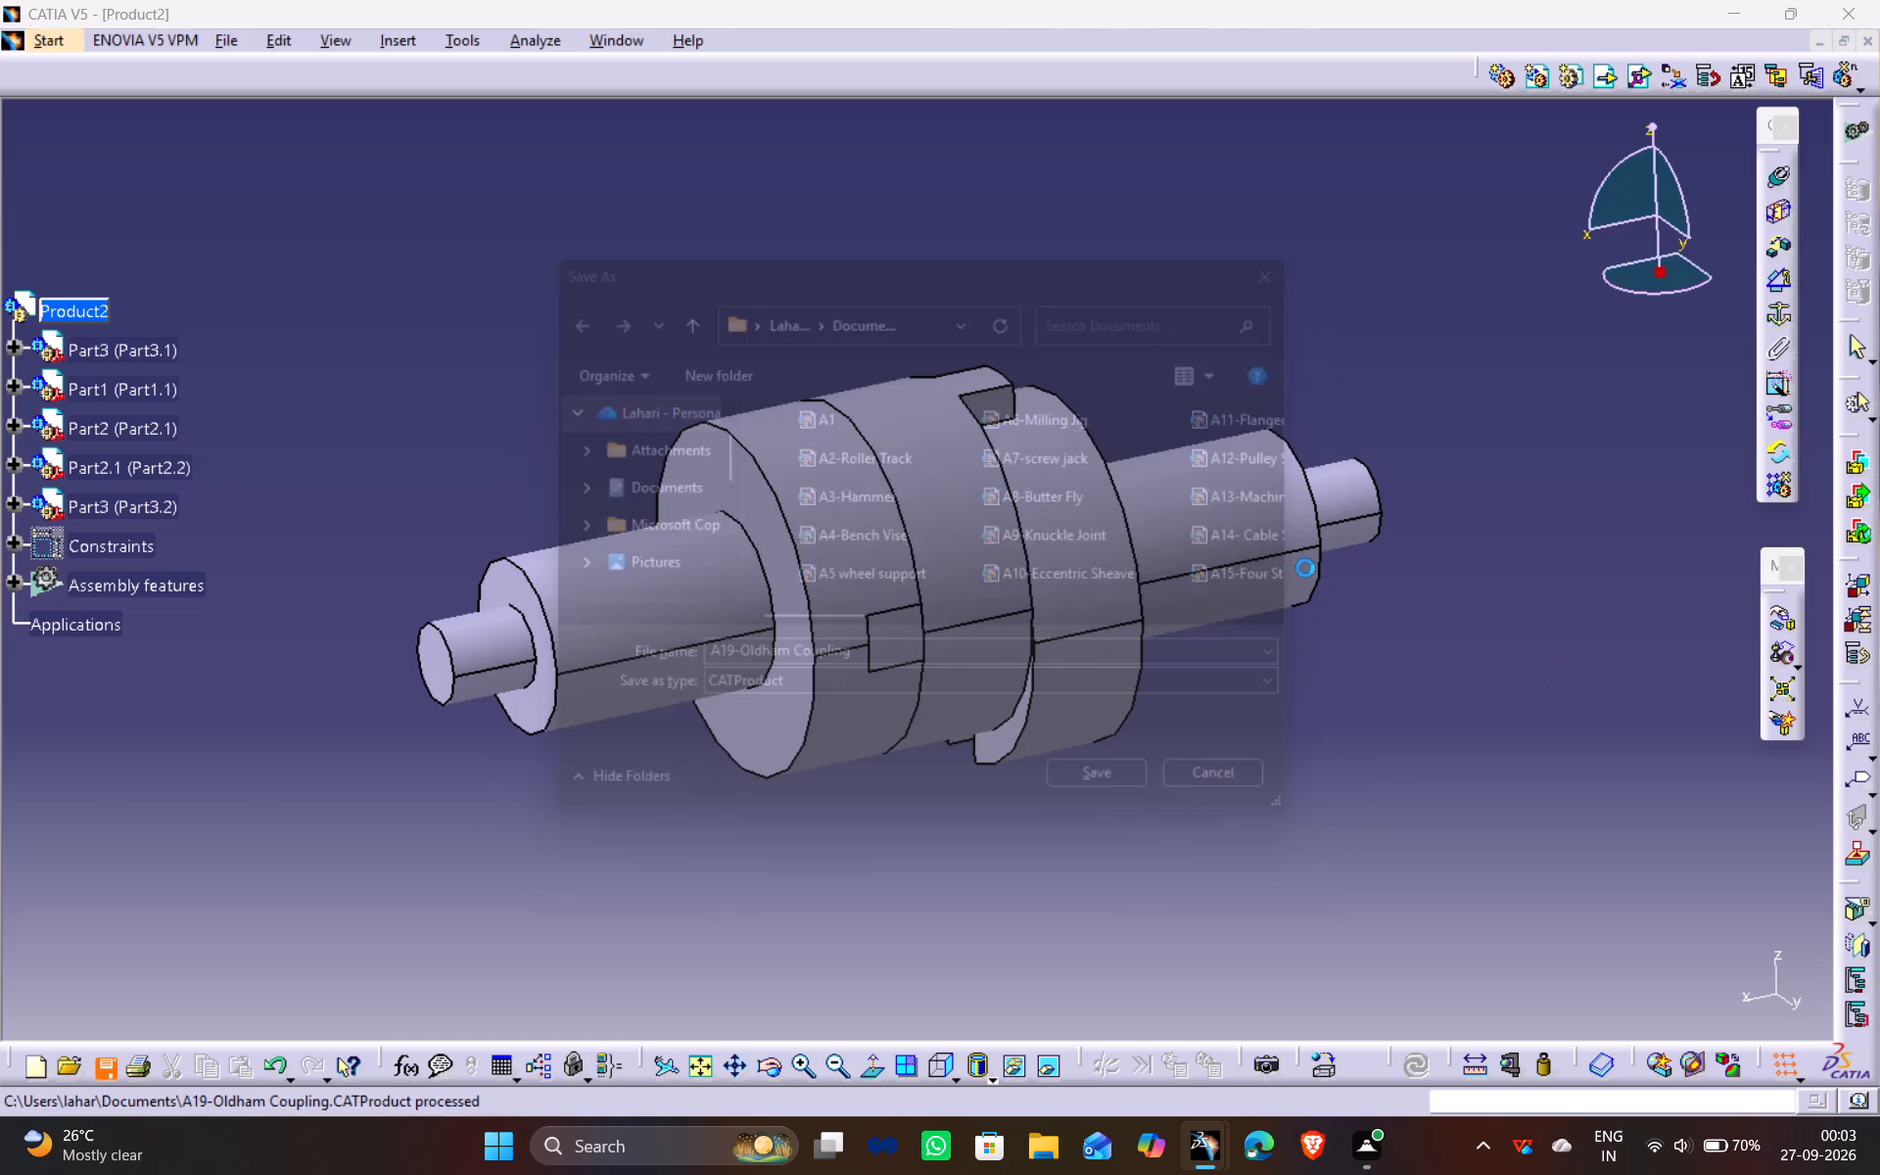
click(999, 294)
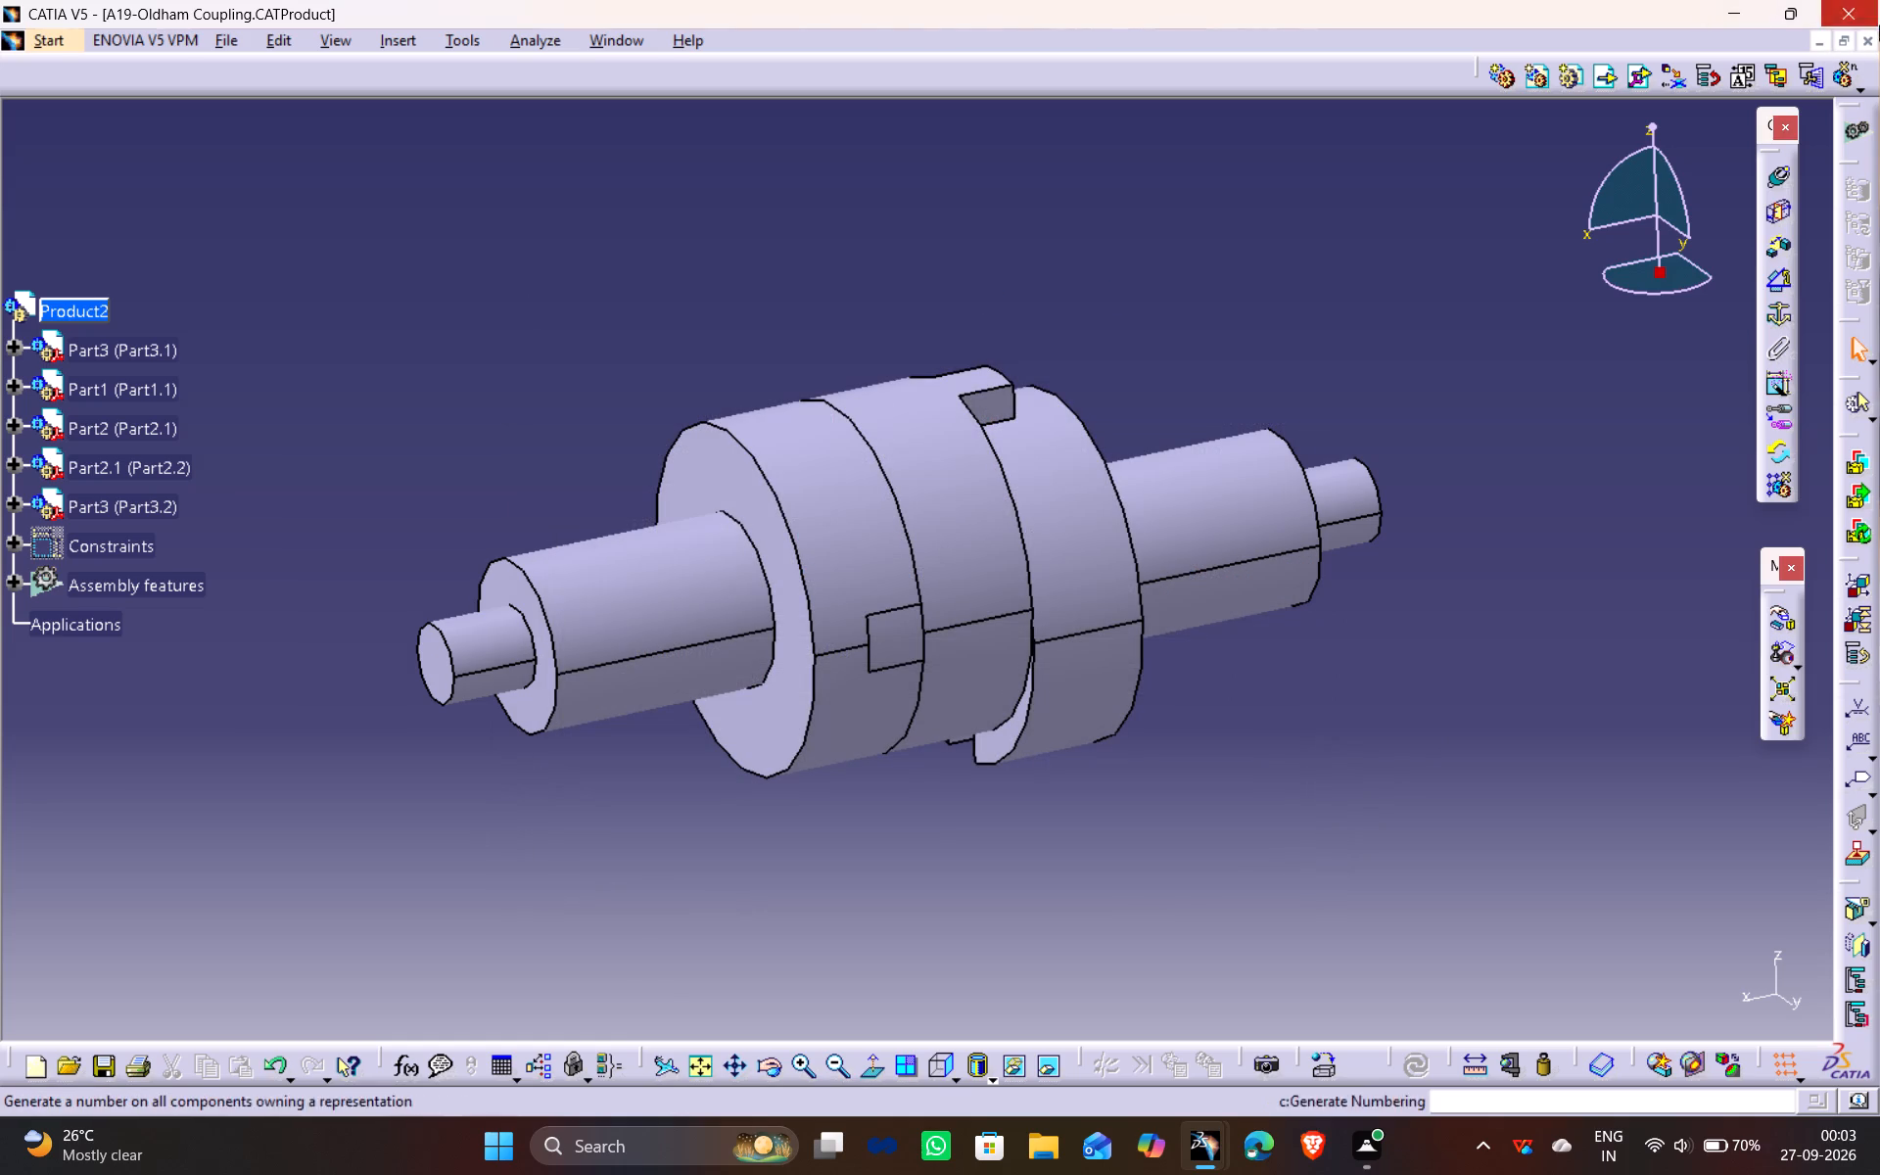
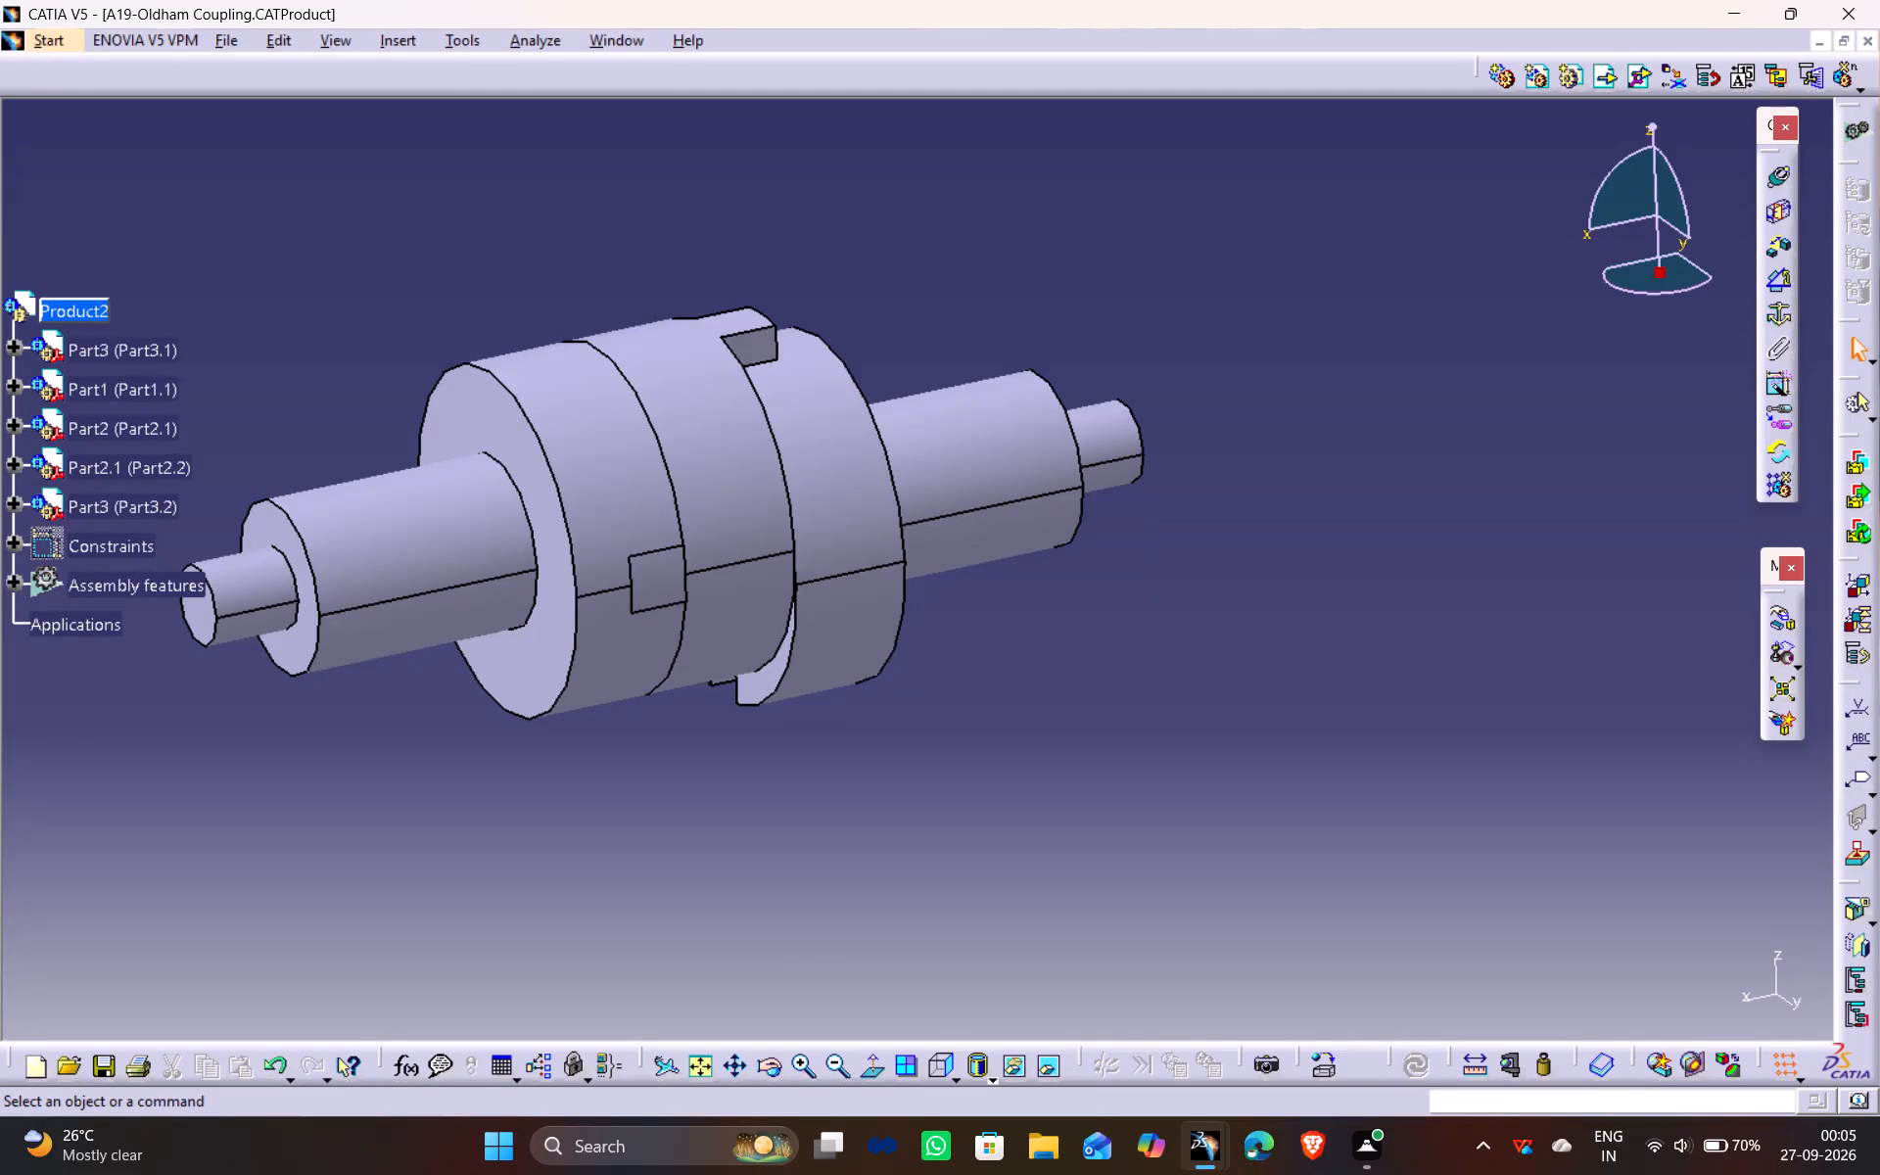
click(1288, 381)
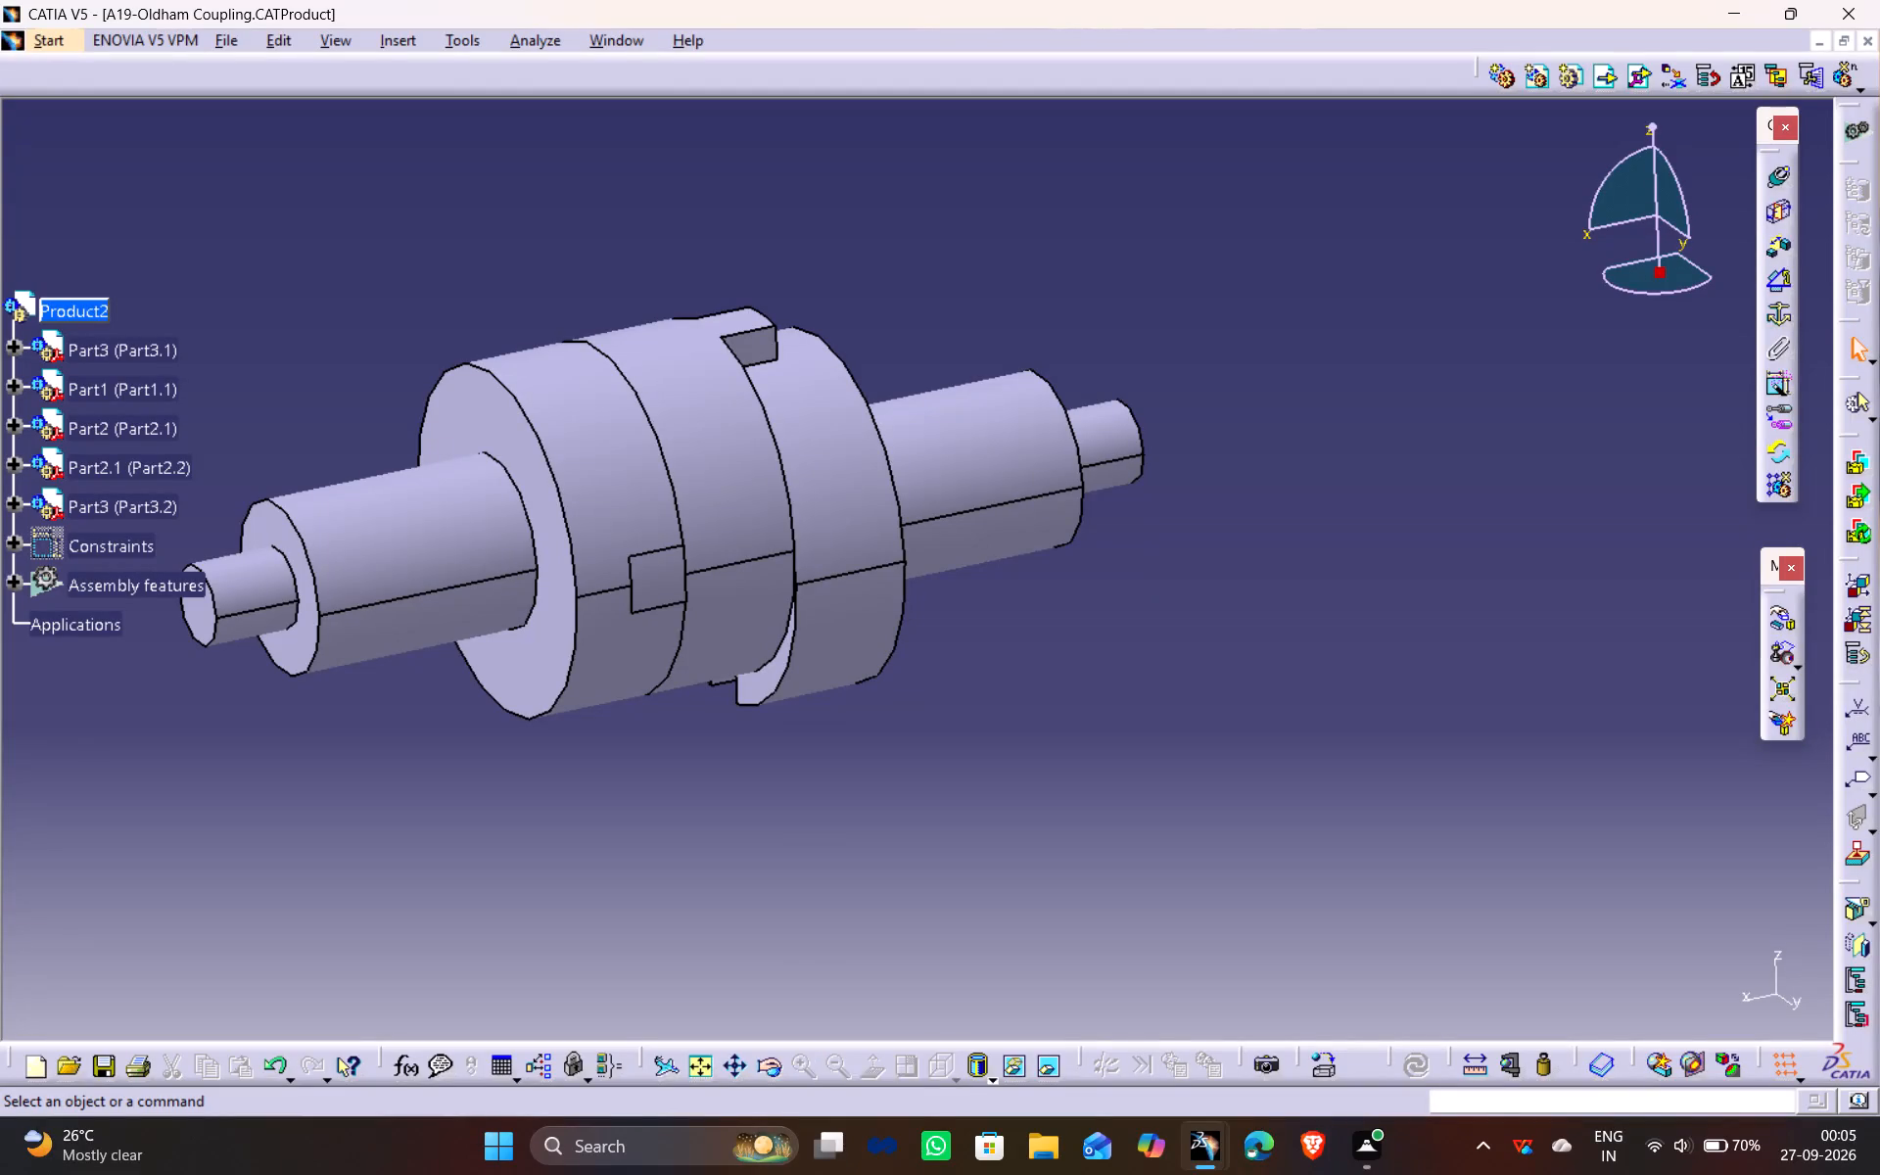